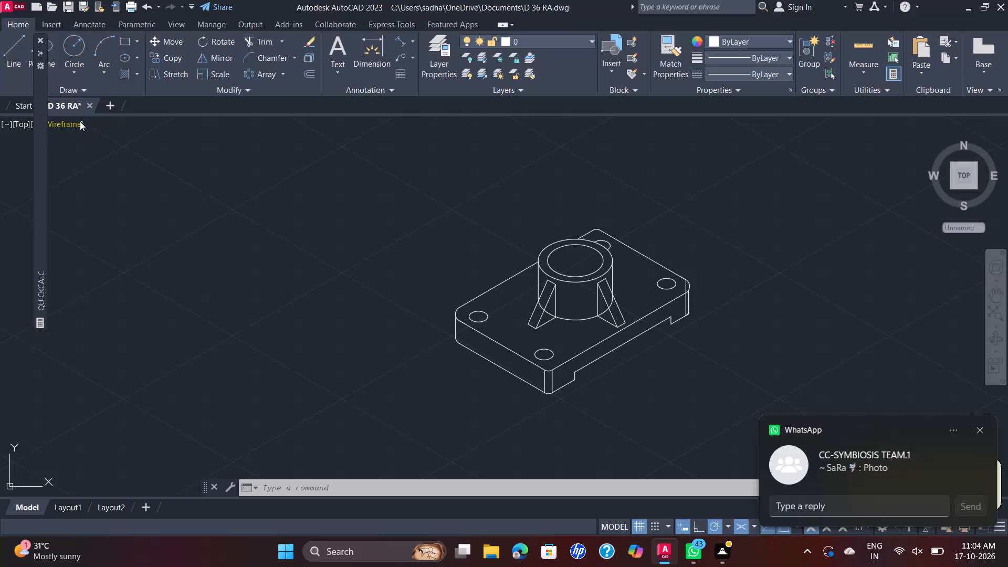
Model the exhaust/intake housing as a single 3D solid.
Close the D 36 RA drawing without saving its changes.
{"action": "left_click", "coordinate": [89, 107]}
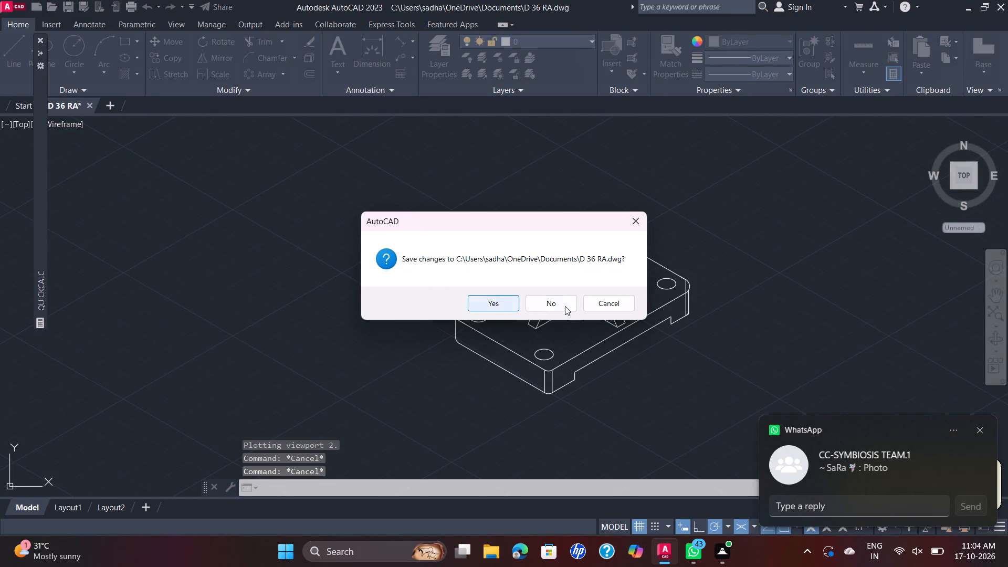
{"action": "left_click", "coordinate": [566, 306]}
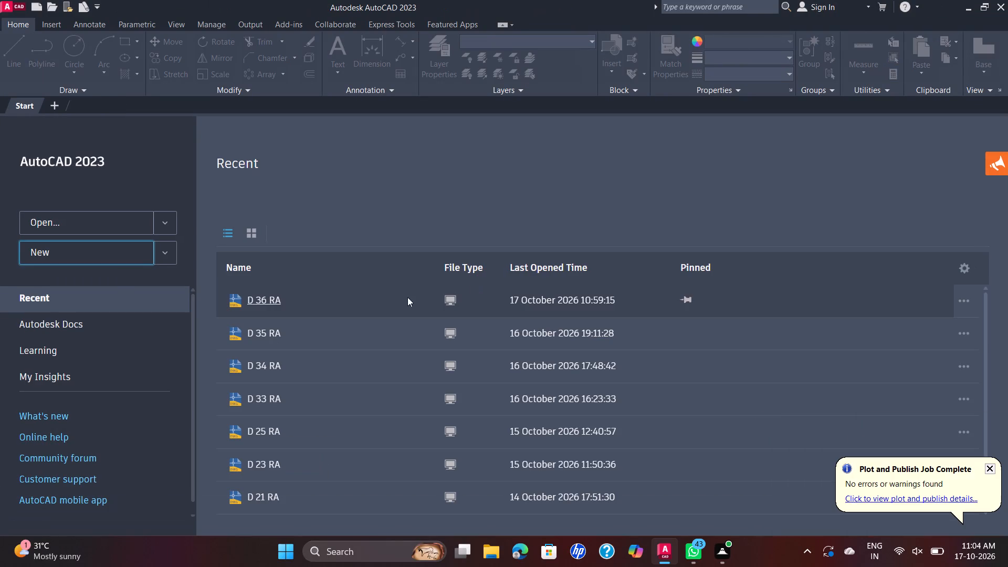
Create a new drawing from the acadiso.dwt template.
{"action": "scroll", "coordinate": [119, 248], "scroll_direction": "down", "scroll_amount": 1}
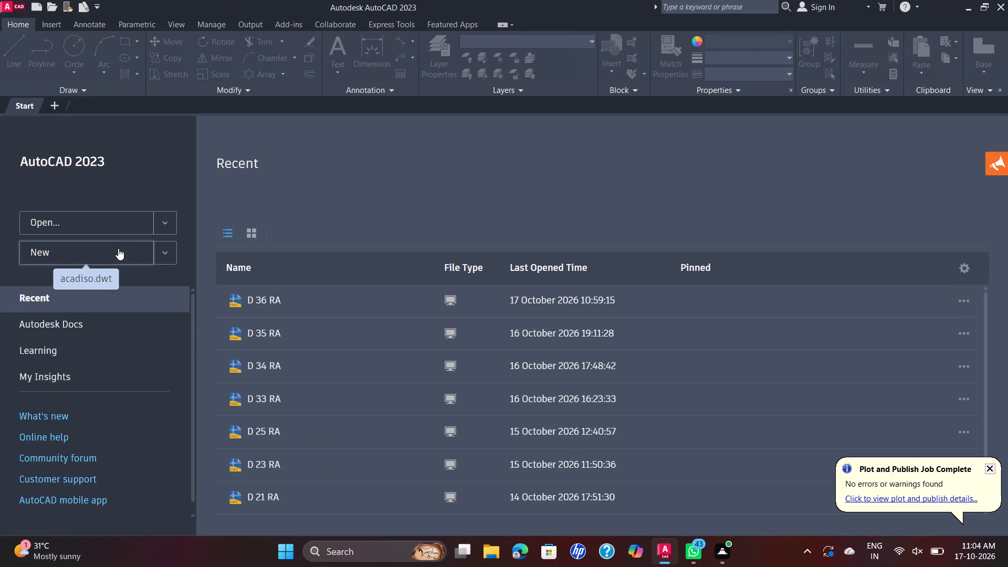
{"action": "scroll", "coordinate": [130, 195], "scroll_direction": "down", "scroll_amount": 3}
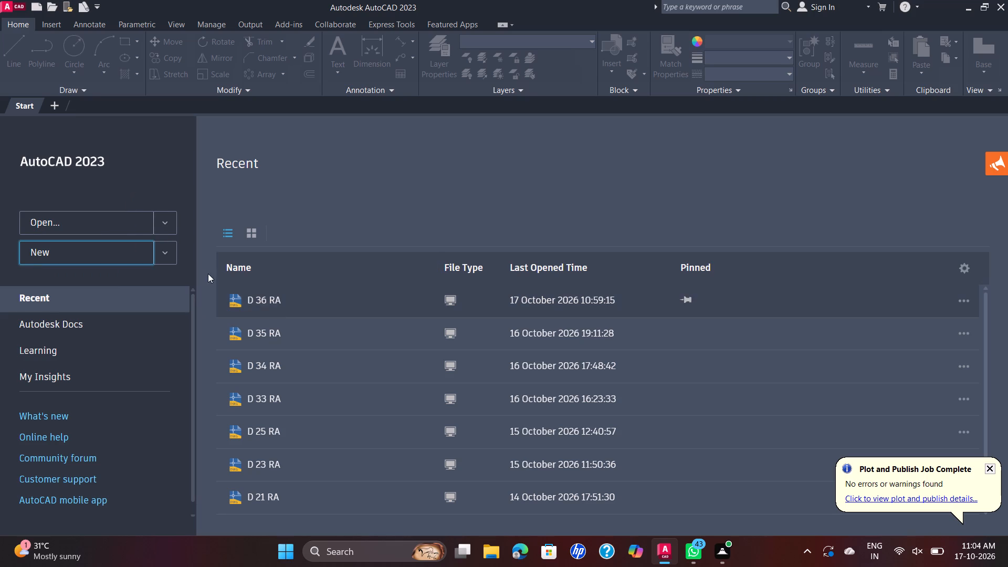
{"action": "left_click", "coordinate": [128, 246]}
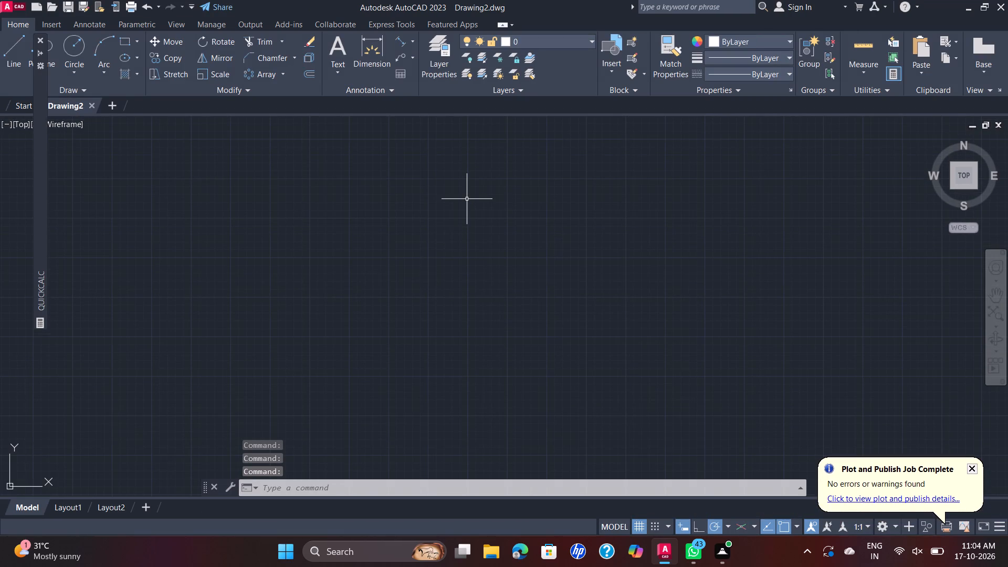
Switch the new drawing's workspace to 3D Modeling.
{"action": "left_click", "coordinate": [886, 526]}
{"action": "left_click", "coordinate": [912, 446]}
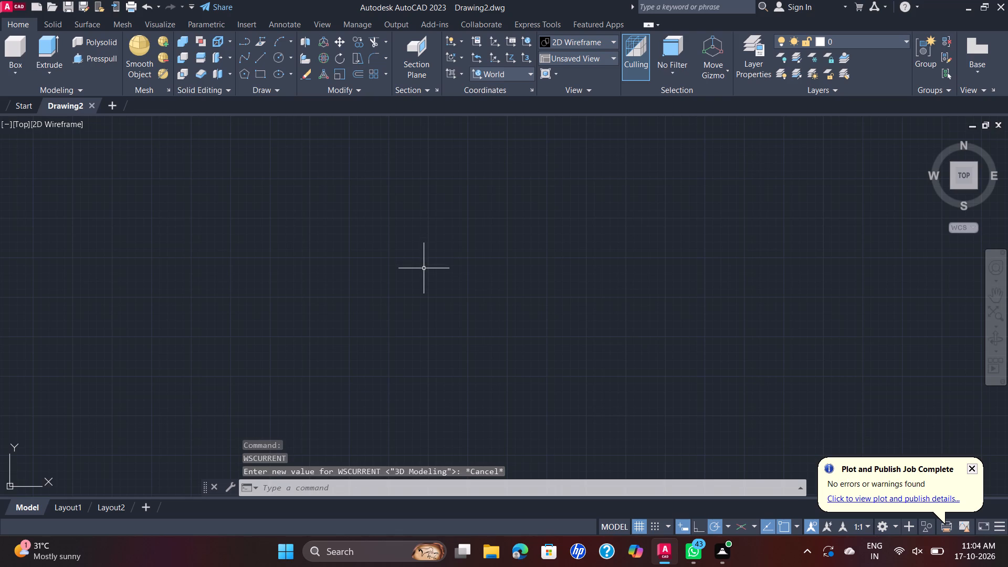
Set the drawing units' length precision to two decimal places (0.00).
{"action": "type", "text": "UN"}
{"action": "key", "text": "Return"}
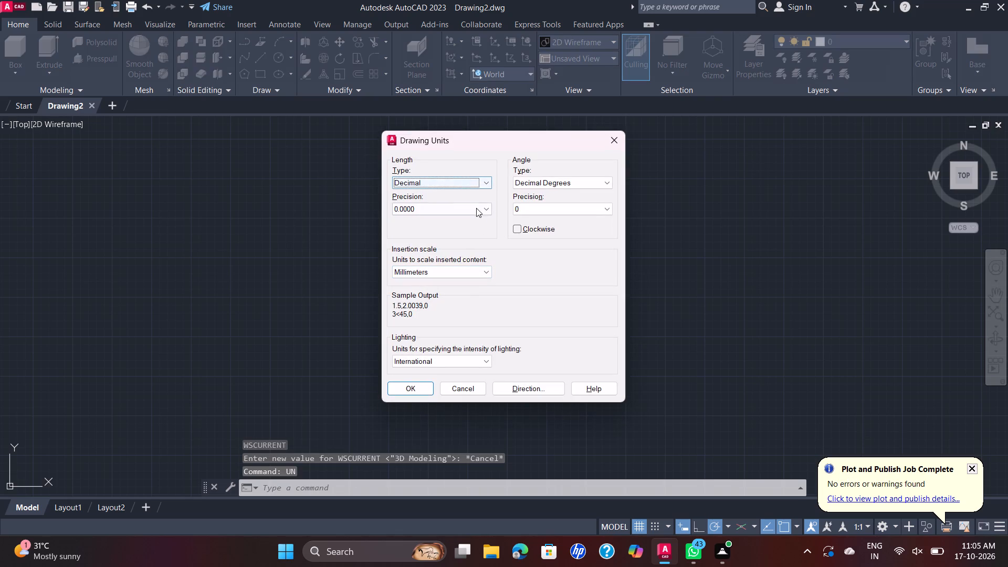
{"action": "left_click", "coordinate": [493, 206]}
{"action": "left_click", "coordinate": [487, 208]}
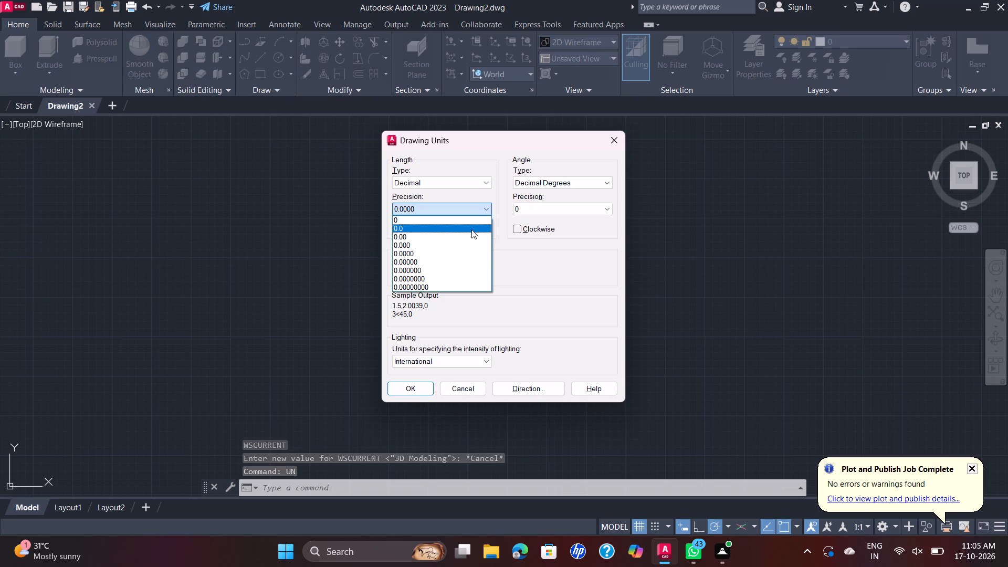
{"action": "left_click", "coordinate": [473, 235]}
{"action": "left_click", "coordinate": [421, 388]}
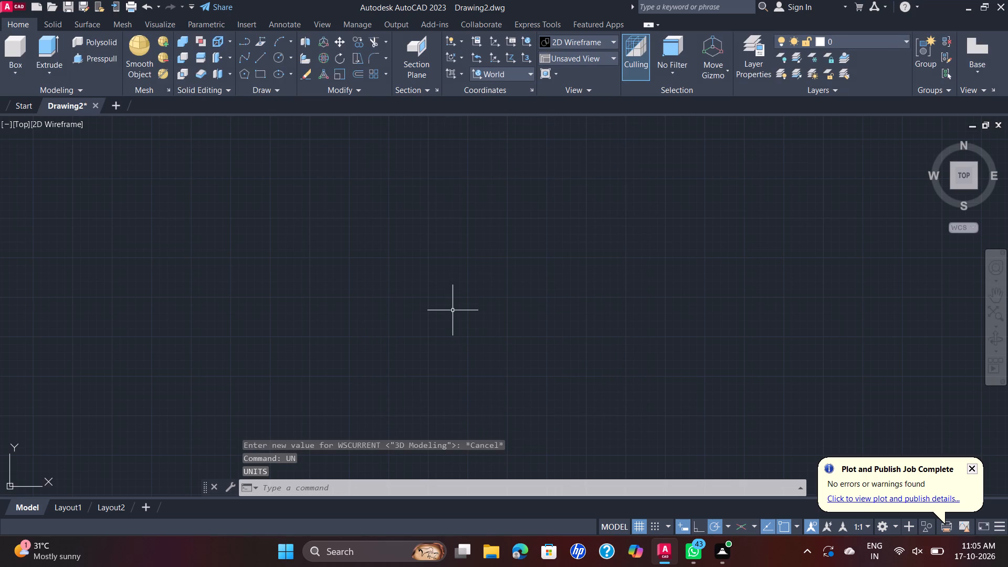
Set the model space limits with lower left corner 0,0 and upper right corner 200,200.
{"action": "type", "text": "LIM"}
{"action": "key", "text": "Return"}
{"action": "key", "text": "0"}
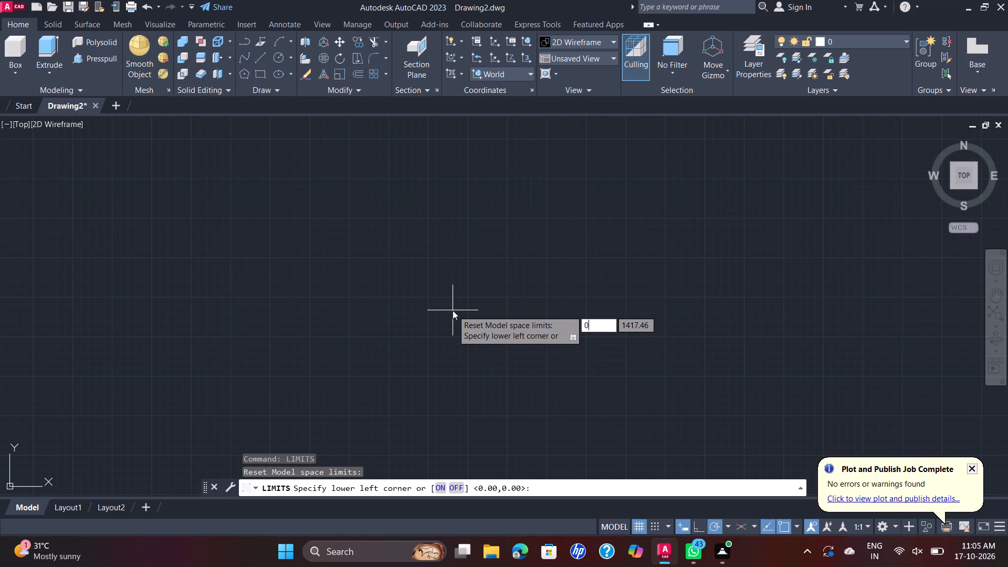
{"action": "key", "text": "m"}
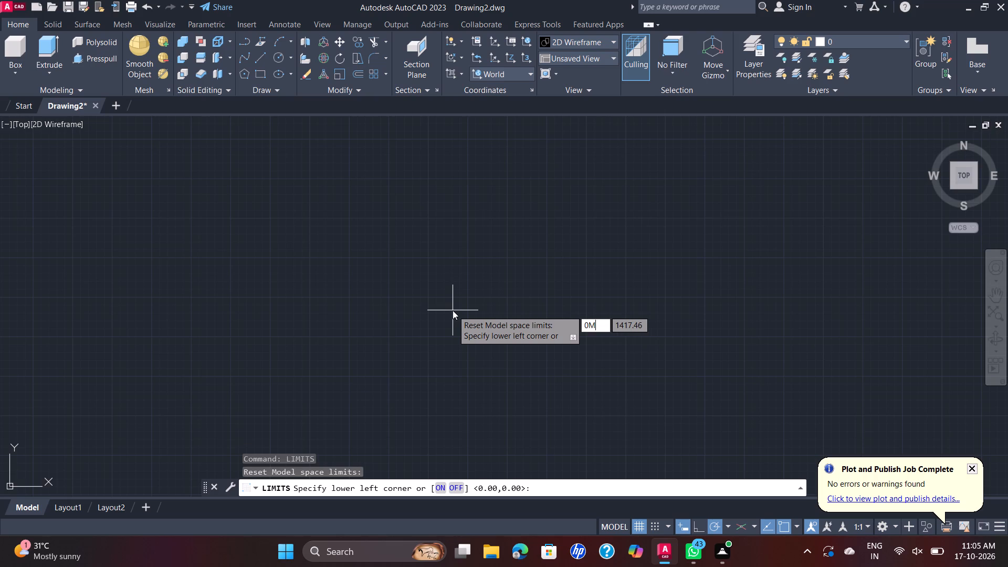
{"action": "key", "text": "BackSpace"}
{"action": "type", "text": ",0"}
{"action": "key", "text": "Return"}
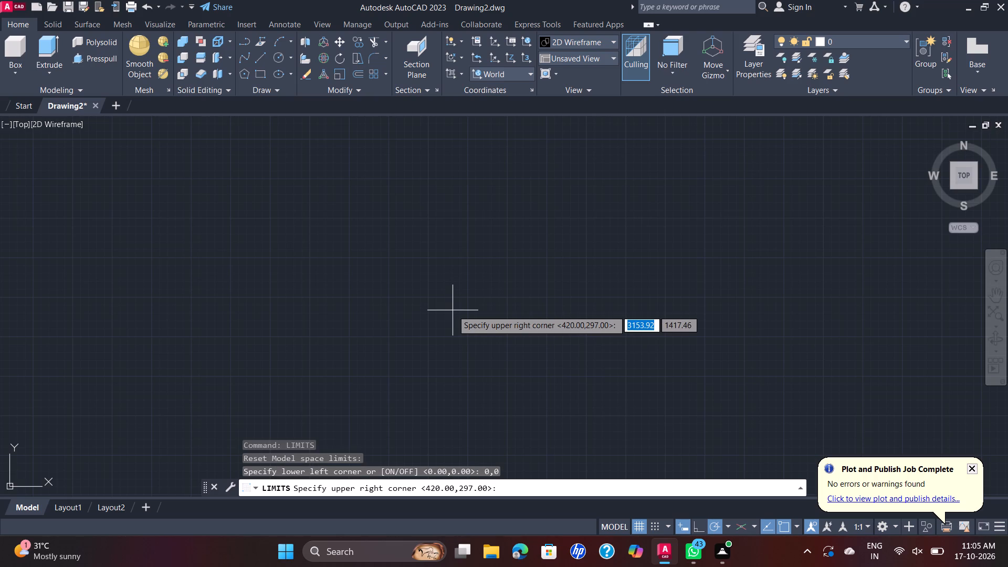
{"action": "type", "text": "200"}
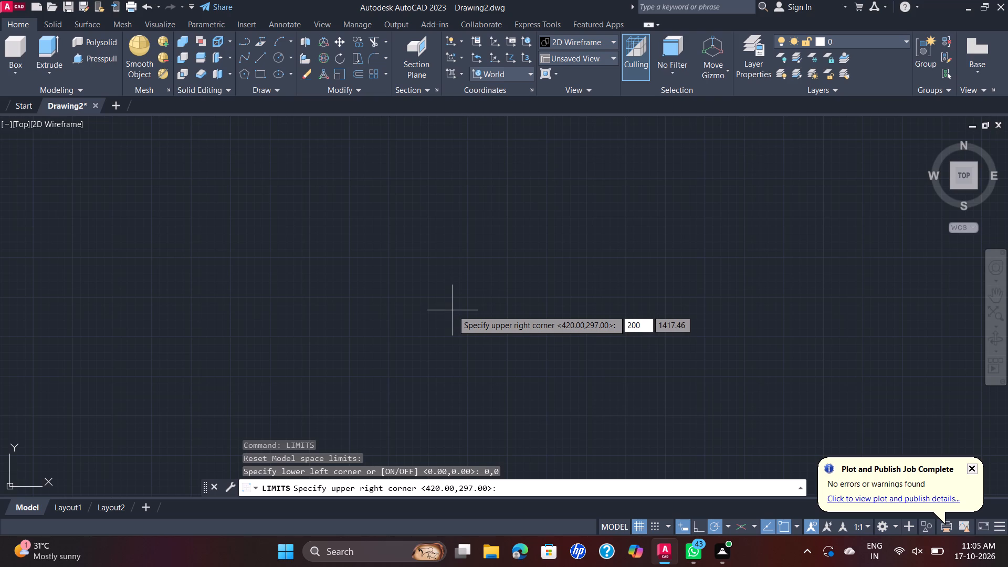
{"action": "type", "text": ",200"}
{"action": "key", "text": "Return"}
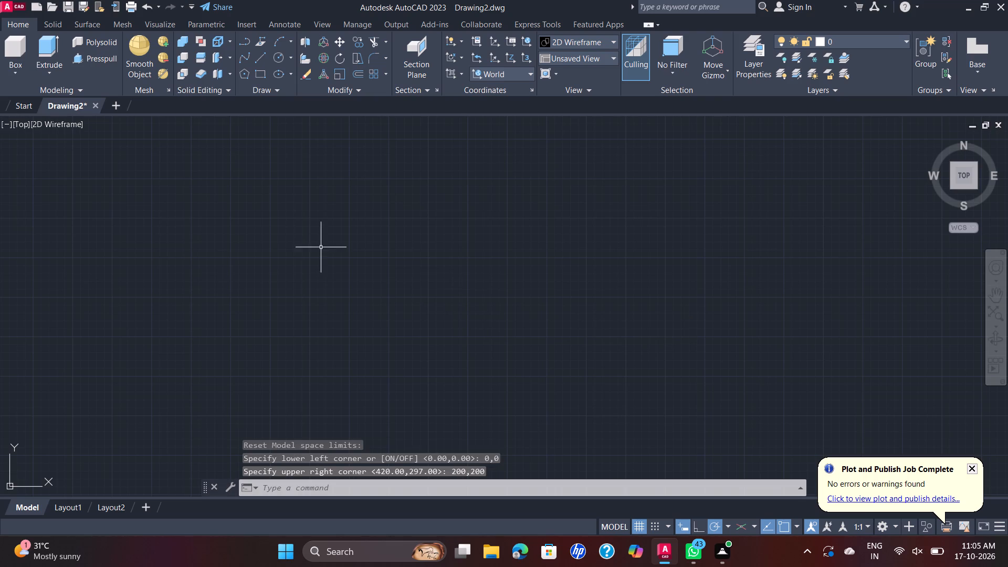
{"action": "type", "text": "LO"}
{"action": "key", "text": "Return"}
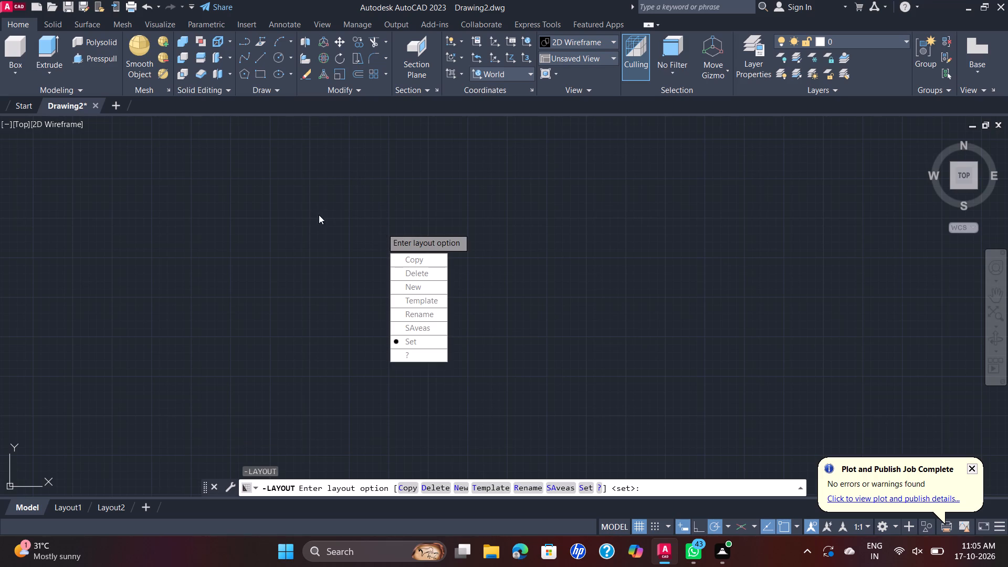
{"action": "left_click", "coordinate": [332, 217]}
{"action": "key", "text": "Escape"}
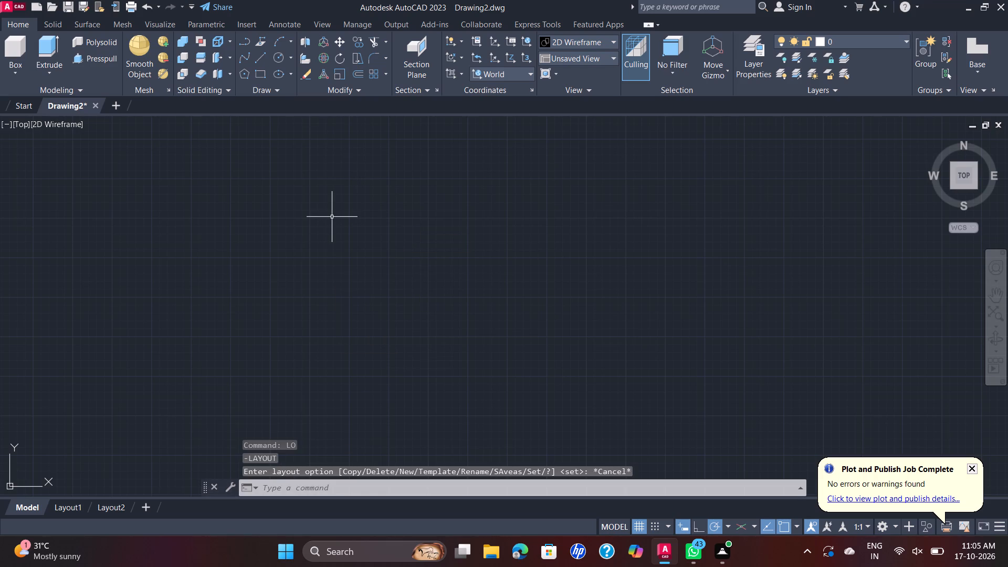
Turn on command logging for the drawing with LOGFILEON.
{"action": "type", "text": "LP"}
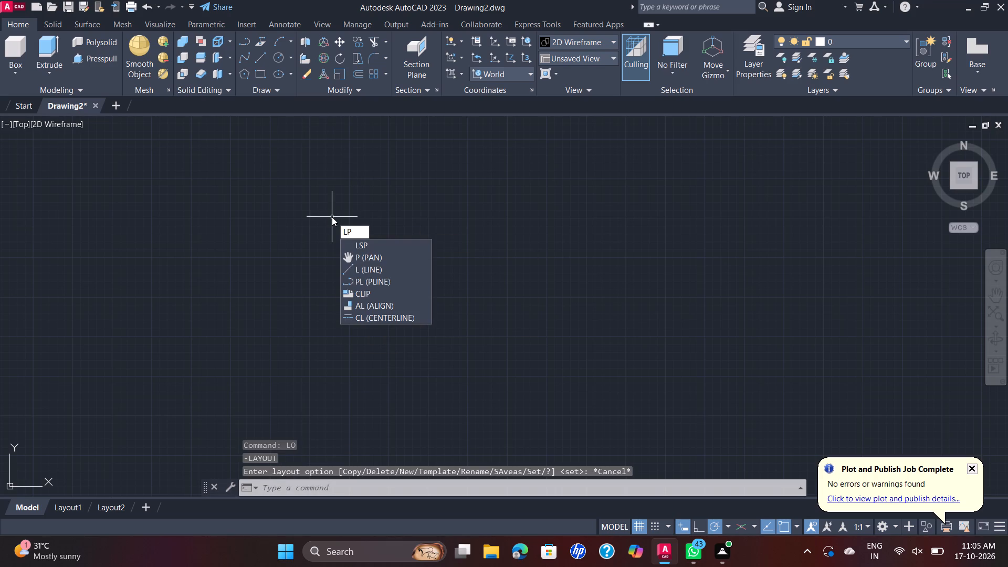
{"action": "key", "text": "BackSpace"}
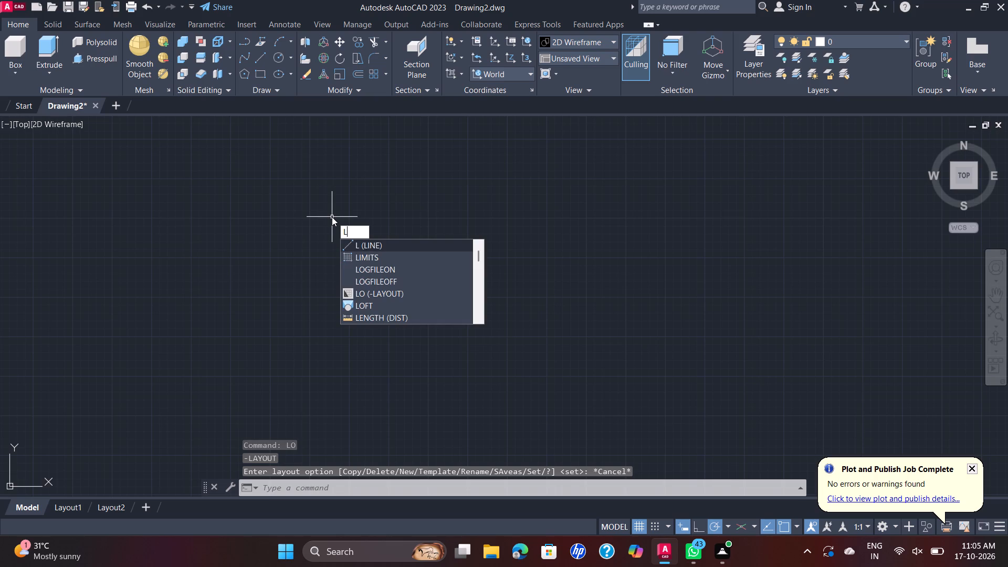
{"action": "key", "text": "o"}
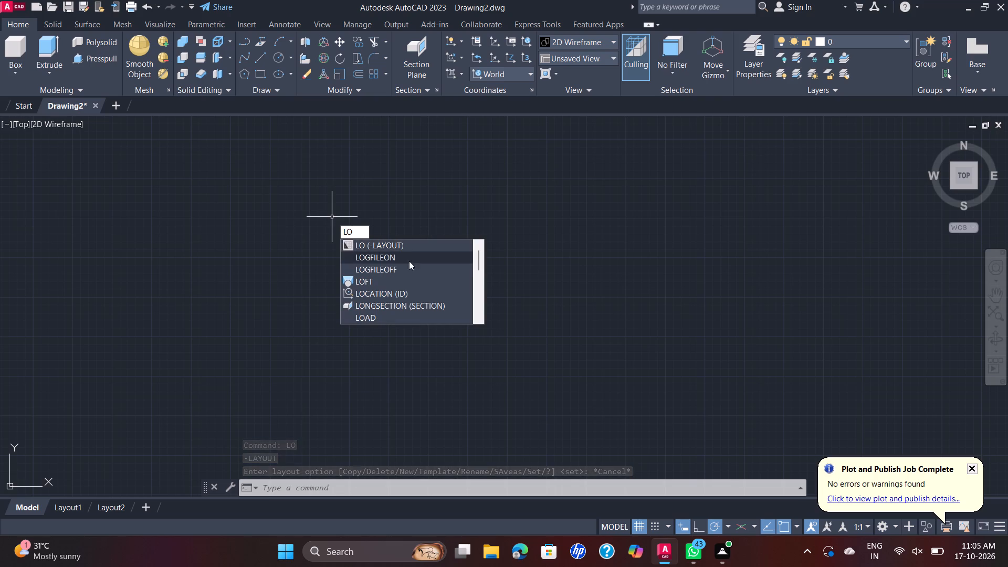
{"action": "left_click", "coordinate": [409, 261]}
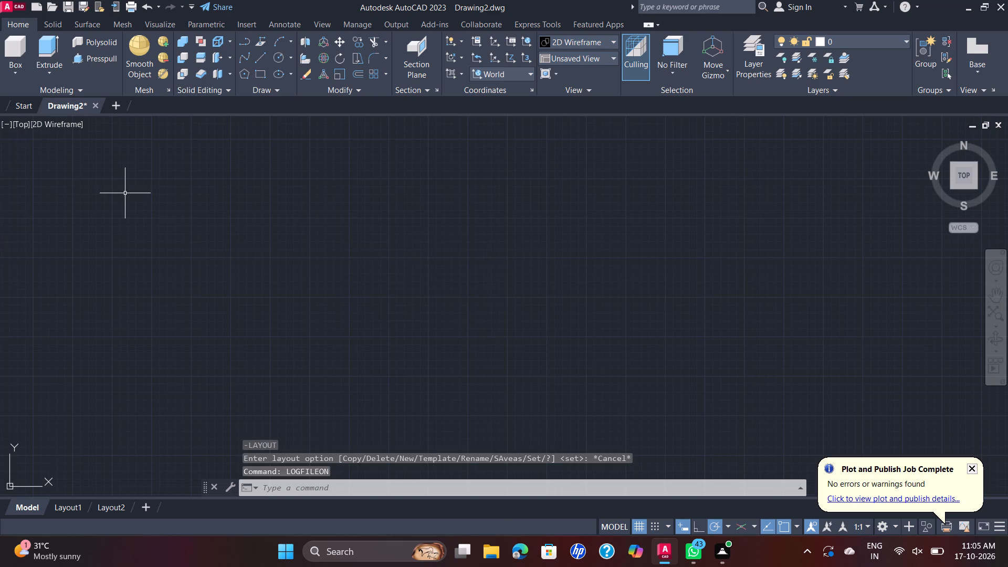
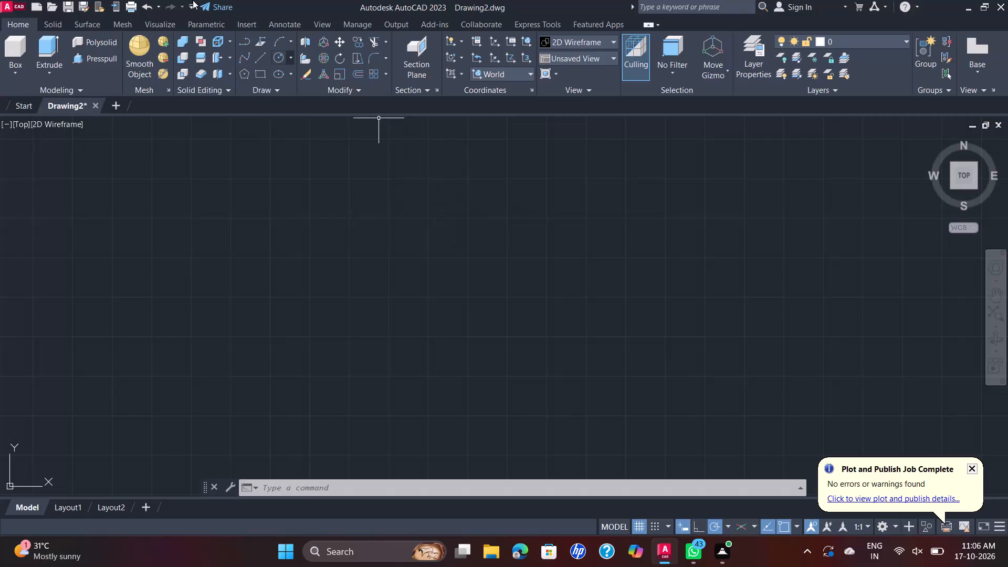
Draw a 180 by 102 rectangle in the top view with the Rectangle command.
{"action": "left_click", "coordinate": [260, 73]}
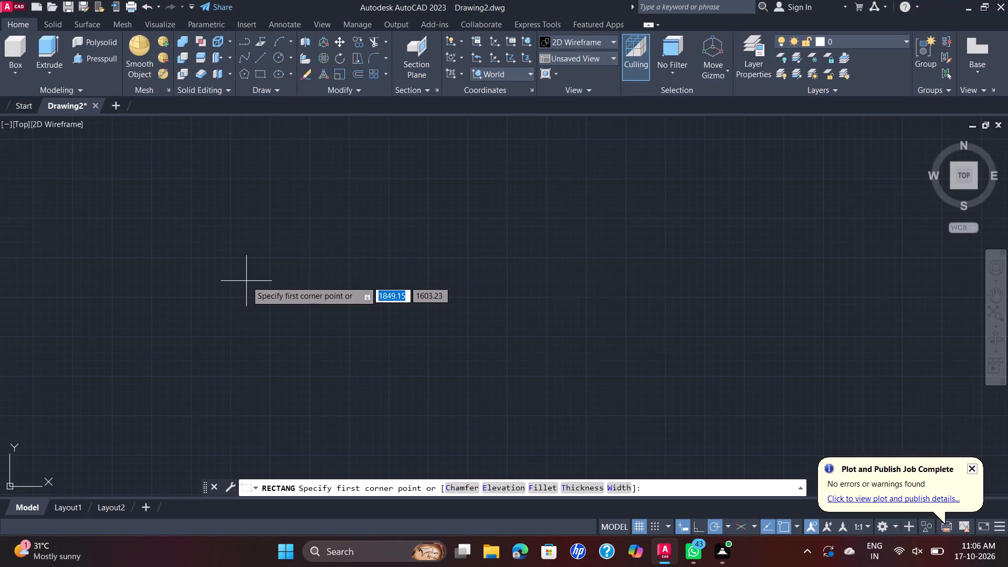
{"action": "key", "text": "Escape"}
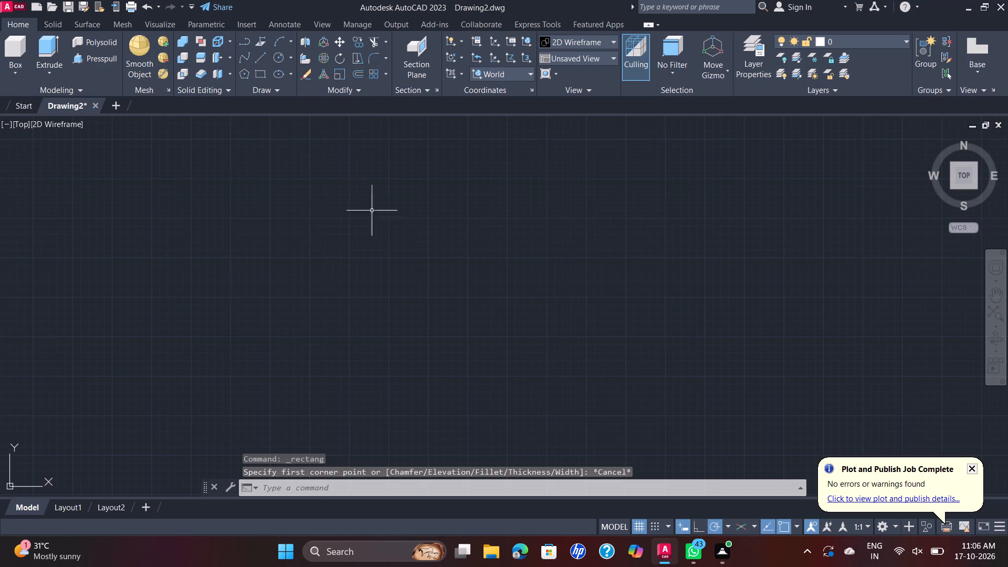
{"action": "left_click", "coordinate": [259, 68]}
{"action": "left_click", "coordinate": [336, 259]}
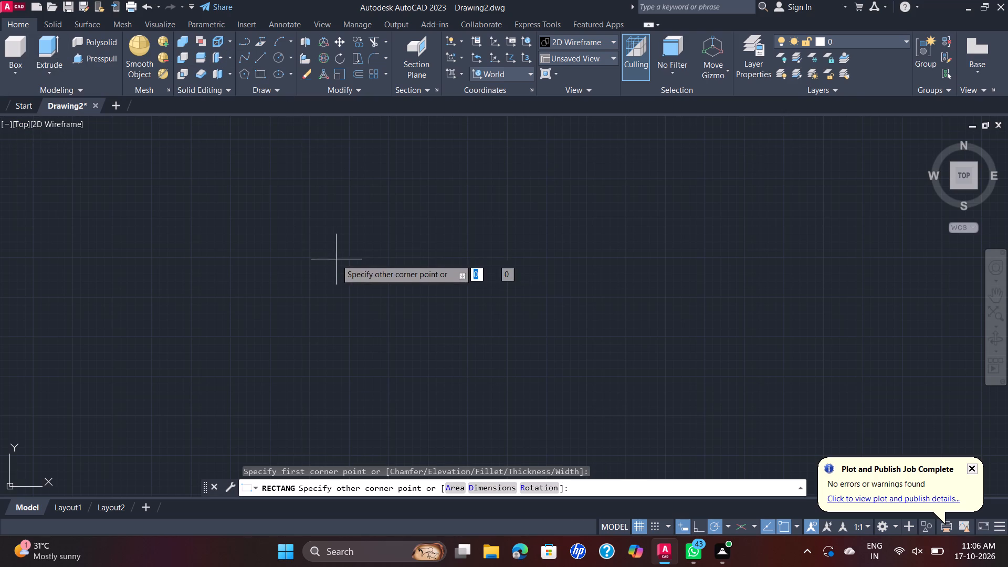
{"action": "type", "text": "180"}
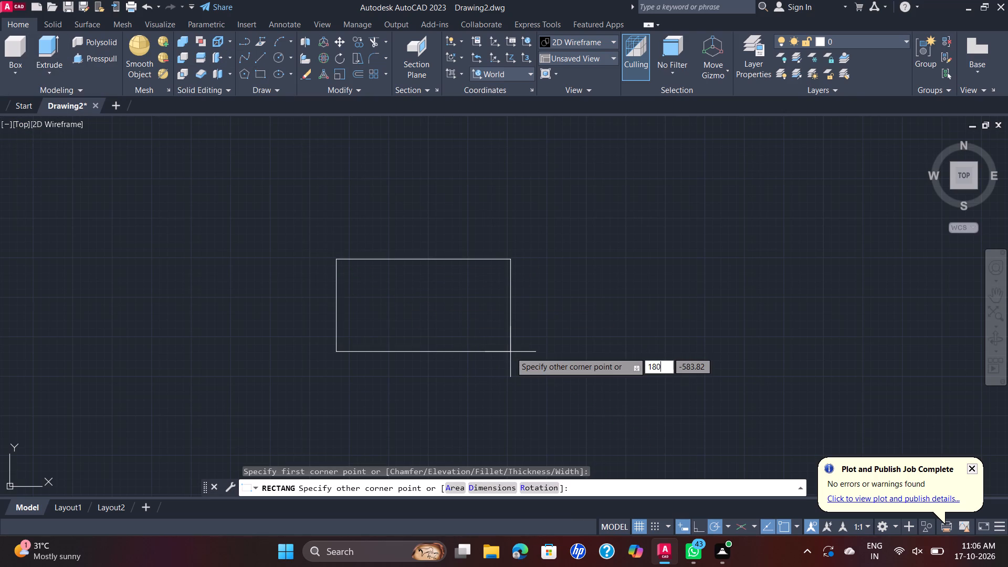
{"action": "key", "text": "Tab"}
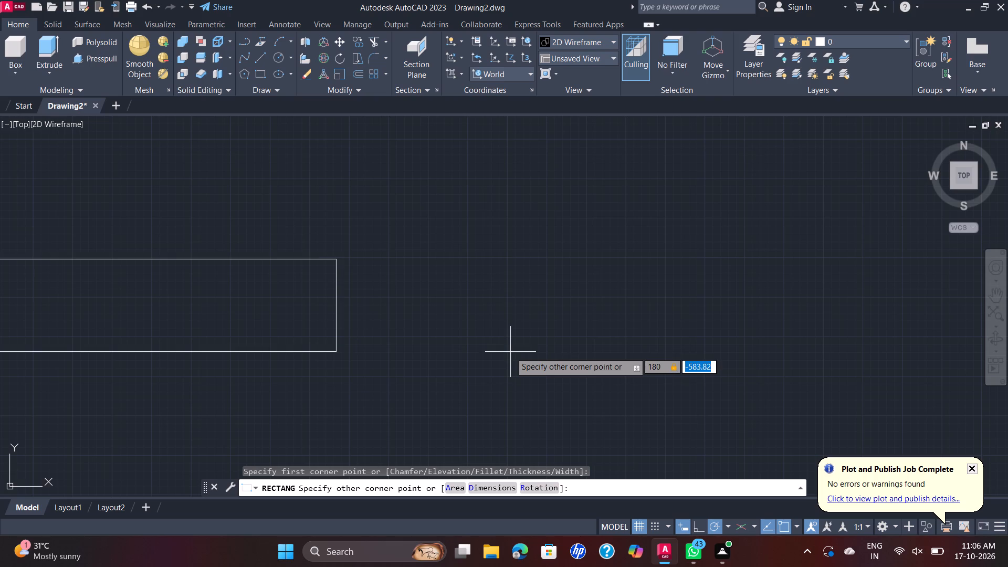
{"action": "key", "text": "1"}
{"action": "type", "text": "02"}
{"action": "key", "text": "Return"}
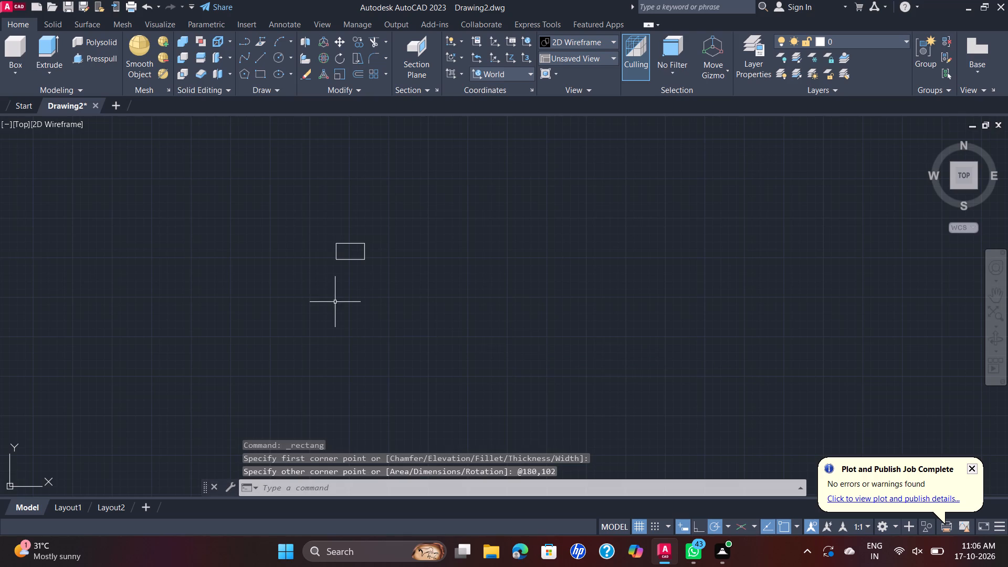
Switch the model view from Top to SE Isometric.
{"action": "scroll", "coordinate": [348, 264], "scroll_direction": "up", "scroll_amount": 5}
{"action": "middle_click_drag", "start_coordinate": [346, 239], "coordinate": [352, 255]}
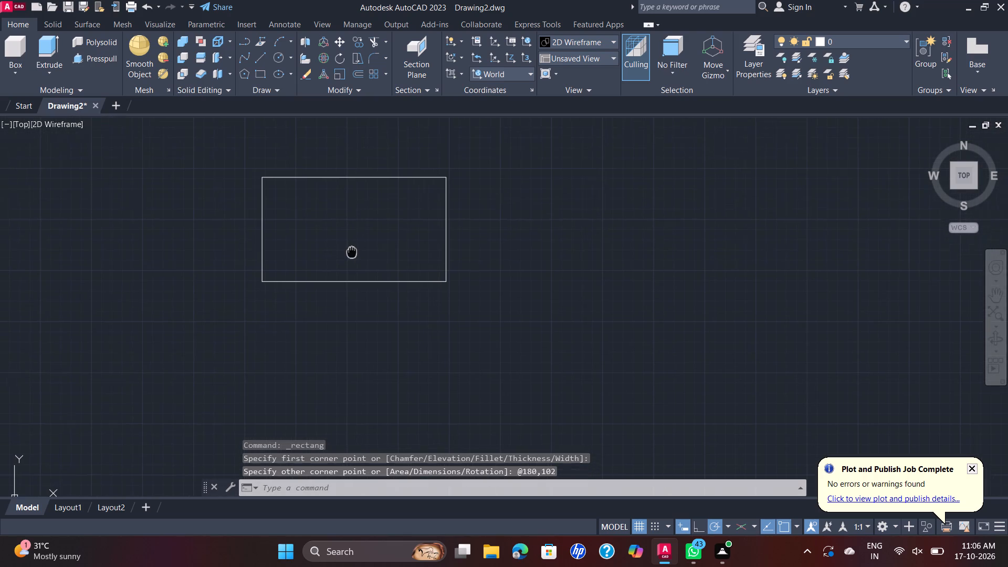
{"action": "middle_click_drag", "start_coordinate": [352, 255], "coordinate": [362, 272]}
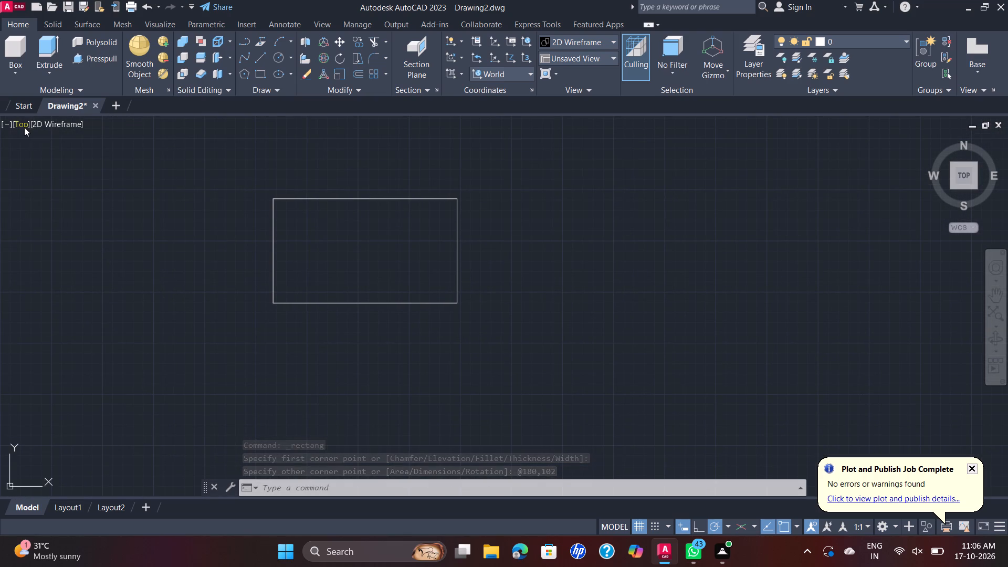
{"action": "left_click", "coordinate": [24, 127]}
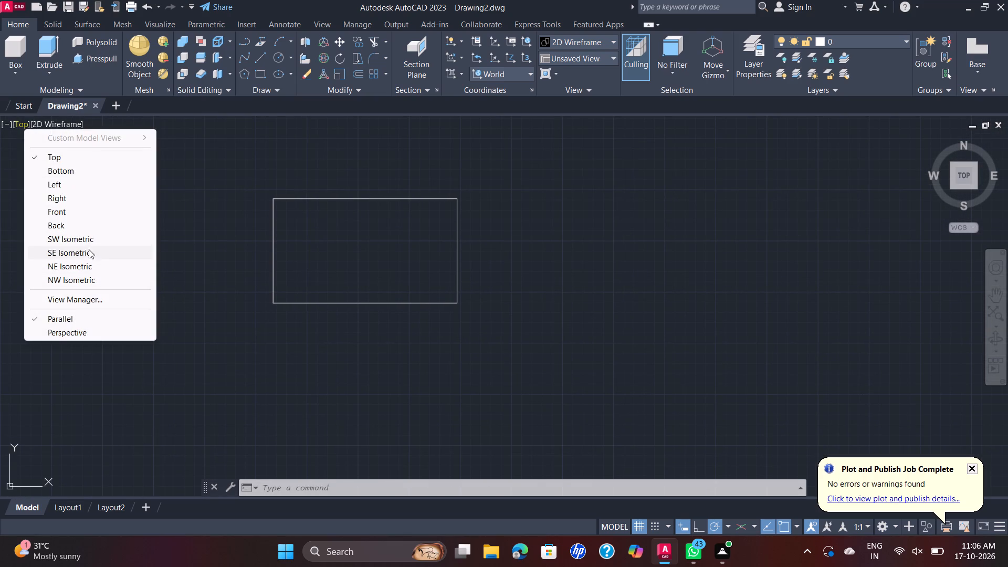
{"action": "left_click", "coordinate": [89, 256]}
Presspull the 180 by 102 rectangle upward into a solid block.
{"action": "scroll", "coordinate": [257, 254], "scroll_direction": "up", "scroll_amount": 1}
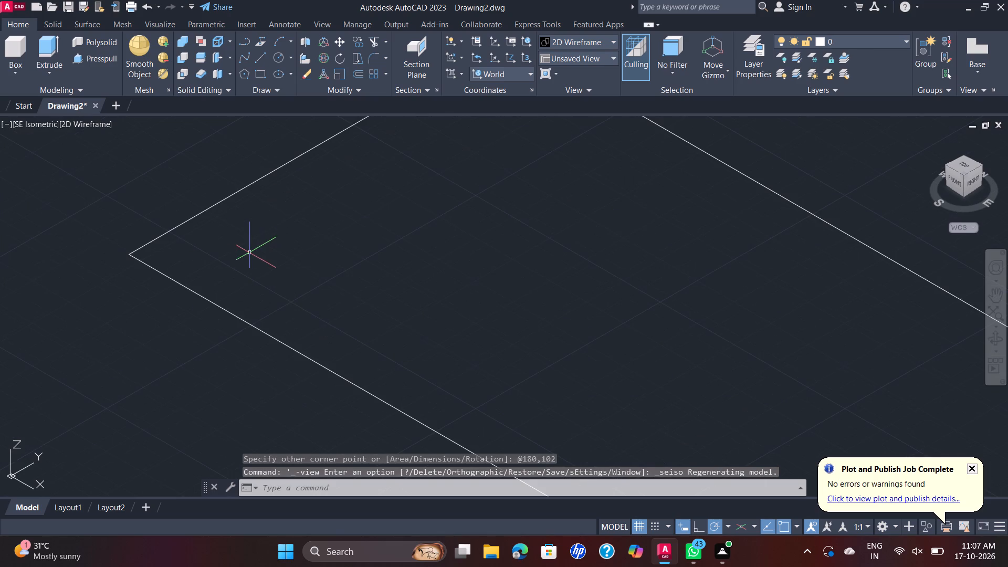
{"action": "scroll", "coordinate": [509, 226], "scroll_direction": "down", "scroll_amount": 2}
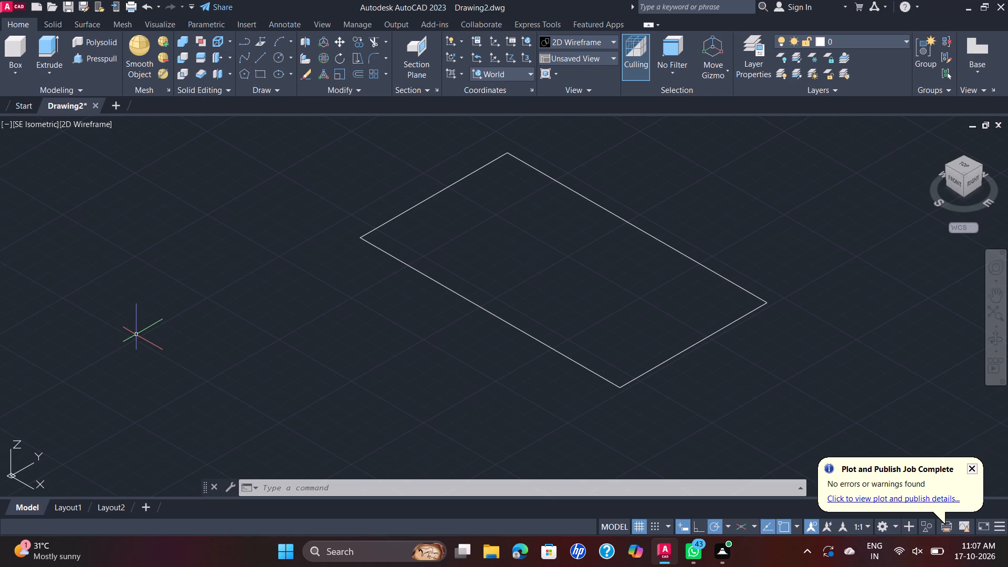
{"action": "left_click", "coordinate": [82, 59]}
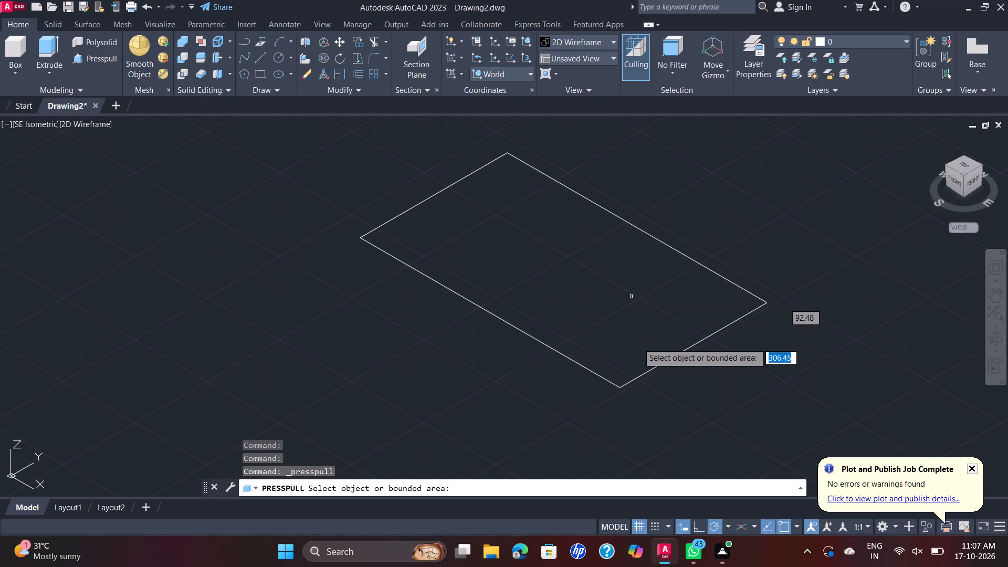
{"action": "left_click", "coordinate": [642, 370]}
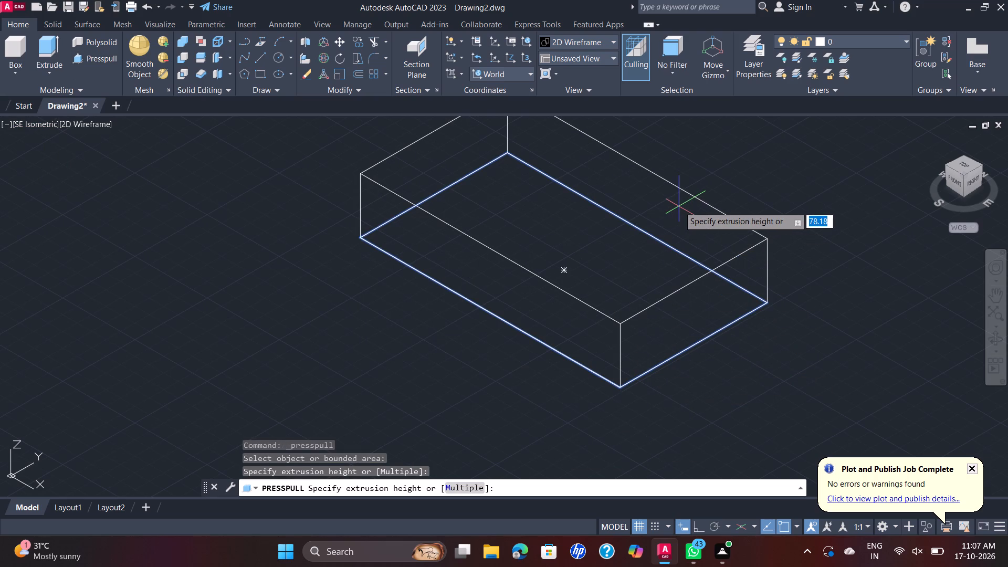
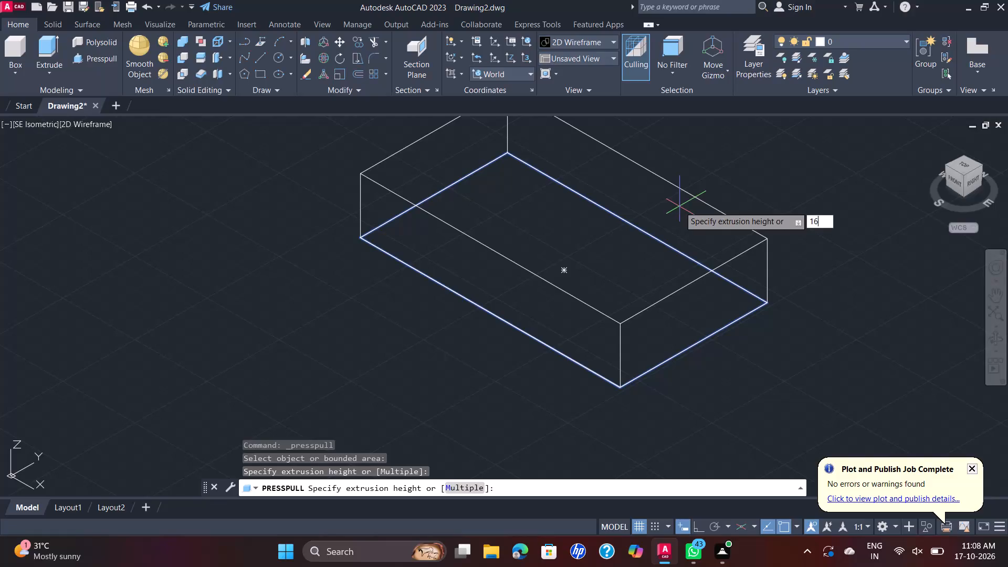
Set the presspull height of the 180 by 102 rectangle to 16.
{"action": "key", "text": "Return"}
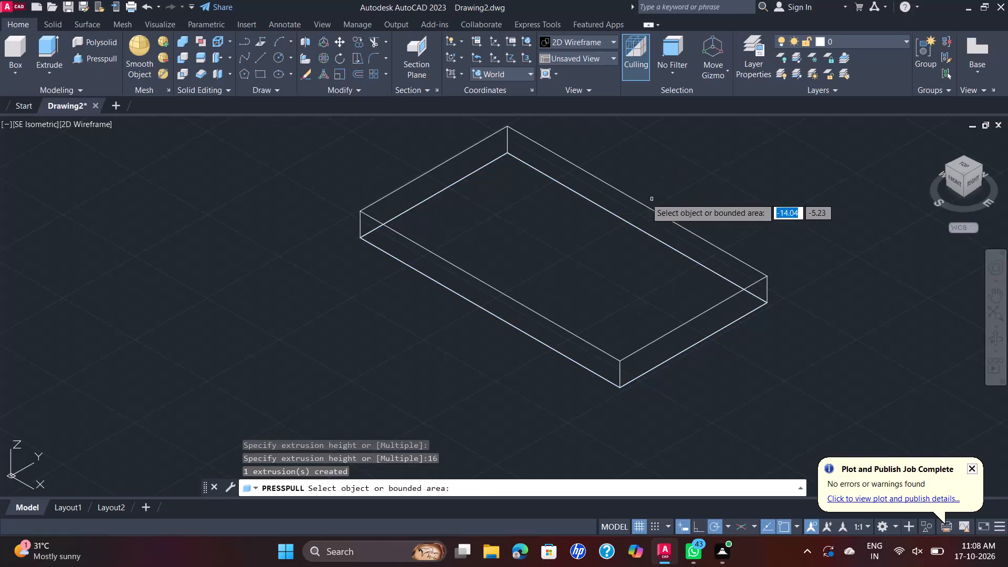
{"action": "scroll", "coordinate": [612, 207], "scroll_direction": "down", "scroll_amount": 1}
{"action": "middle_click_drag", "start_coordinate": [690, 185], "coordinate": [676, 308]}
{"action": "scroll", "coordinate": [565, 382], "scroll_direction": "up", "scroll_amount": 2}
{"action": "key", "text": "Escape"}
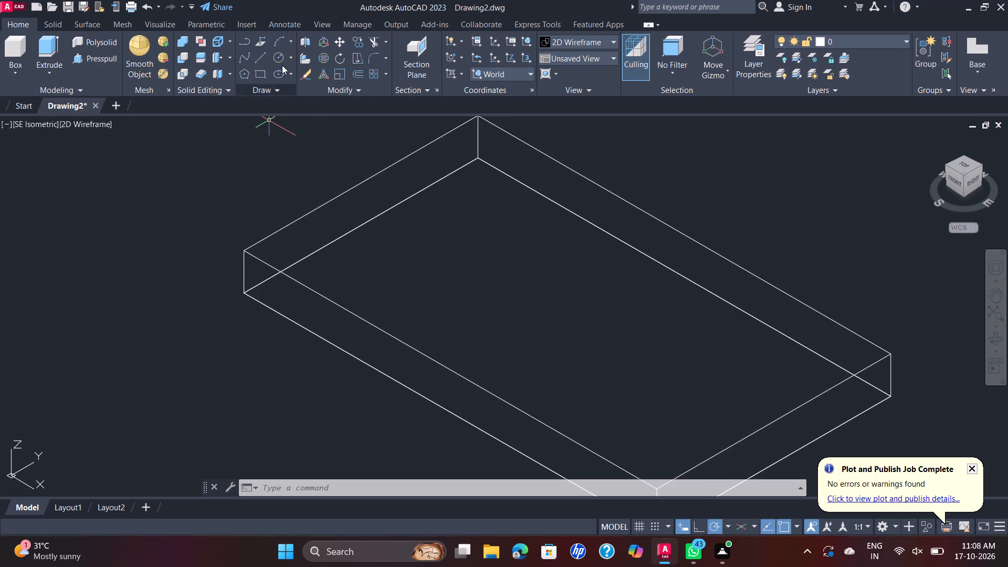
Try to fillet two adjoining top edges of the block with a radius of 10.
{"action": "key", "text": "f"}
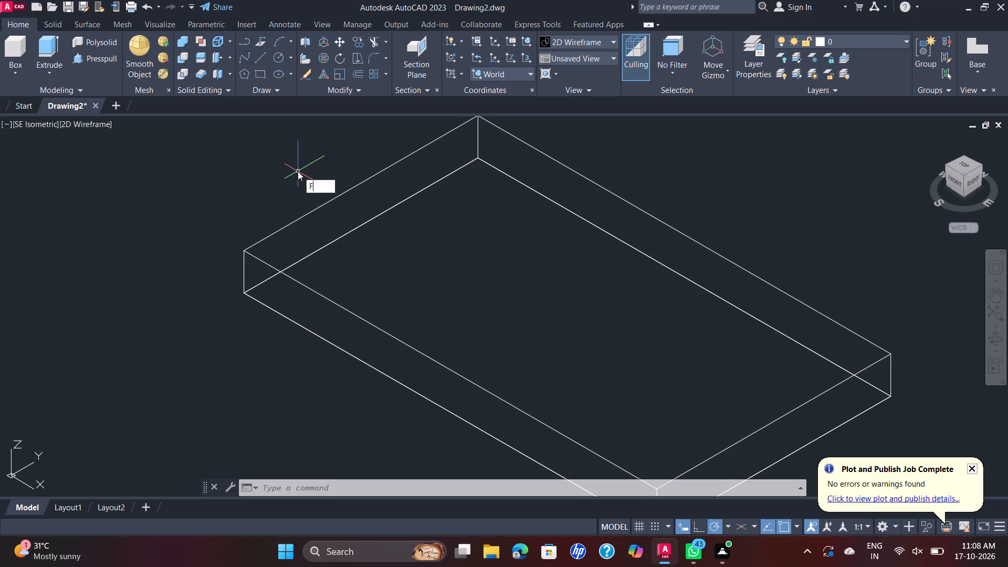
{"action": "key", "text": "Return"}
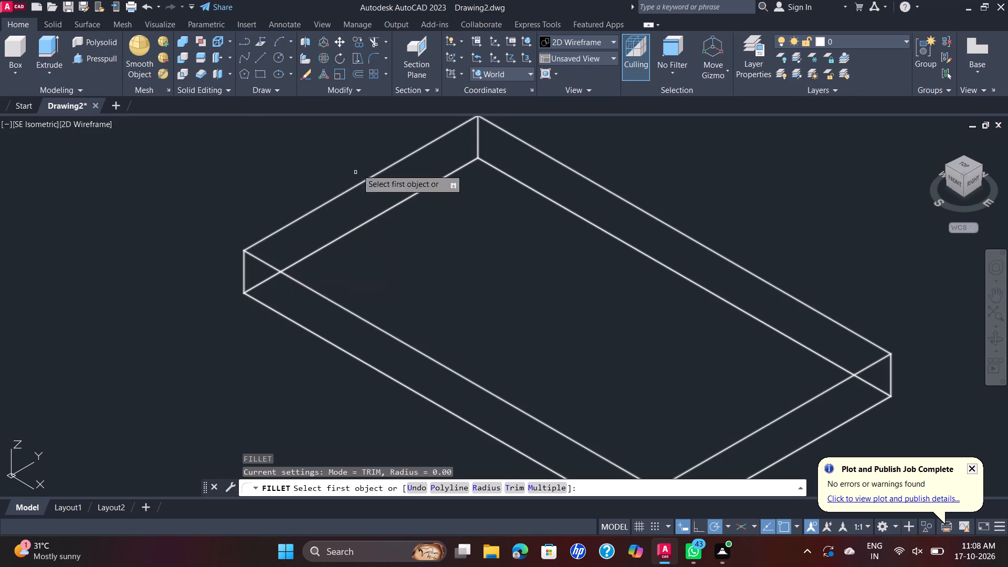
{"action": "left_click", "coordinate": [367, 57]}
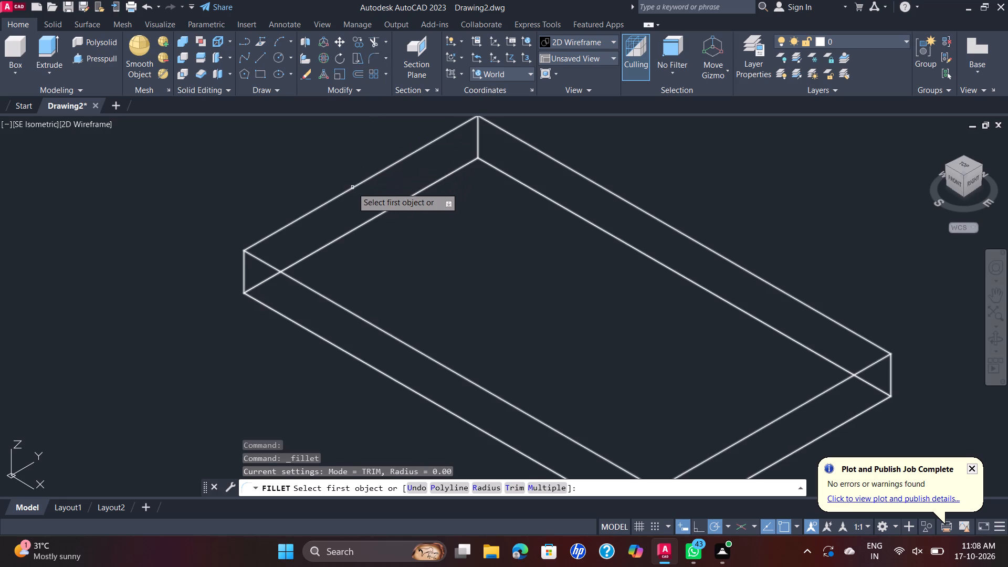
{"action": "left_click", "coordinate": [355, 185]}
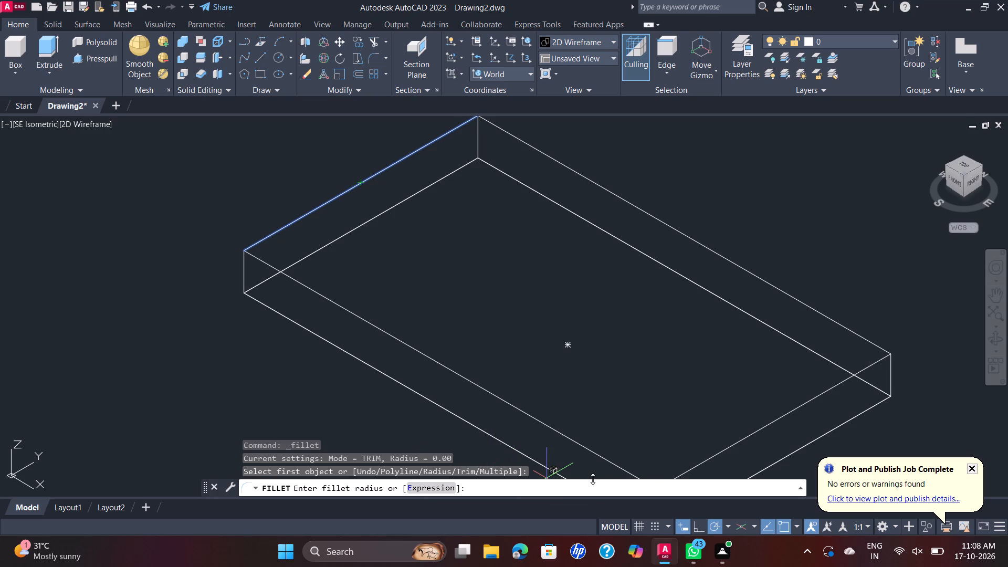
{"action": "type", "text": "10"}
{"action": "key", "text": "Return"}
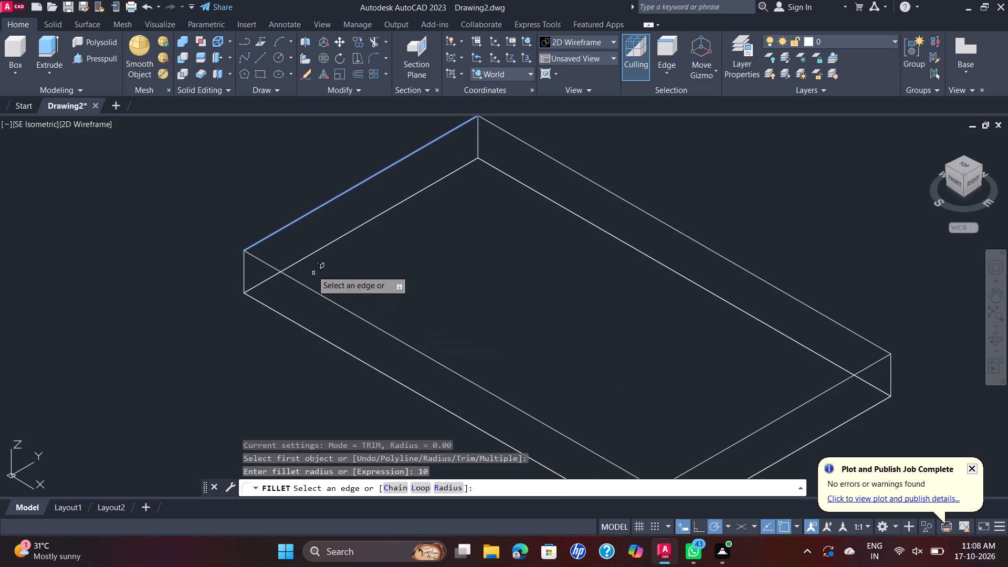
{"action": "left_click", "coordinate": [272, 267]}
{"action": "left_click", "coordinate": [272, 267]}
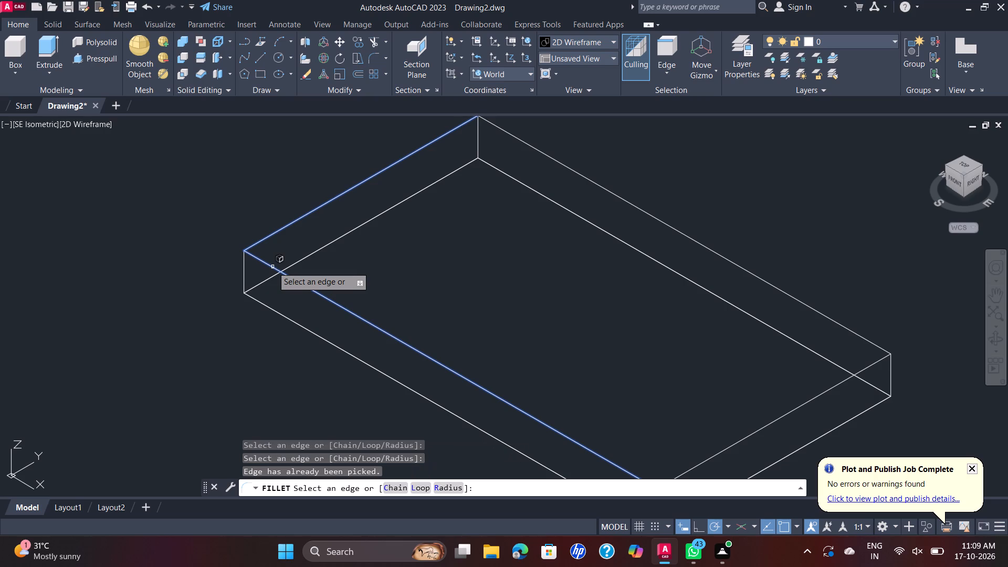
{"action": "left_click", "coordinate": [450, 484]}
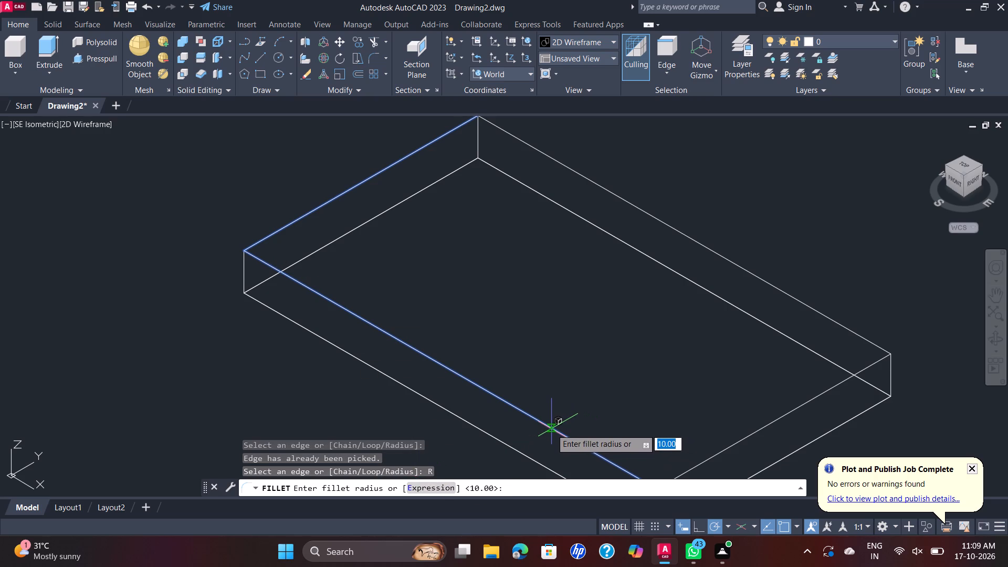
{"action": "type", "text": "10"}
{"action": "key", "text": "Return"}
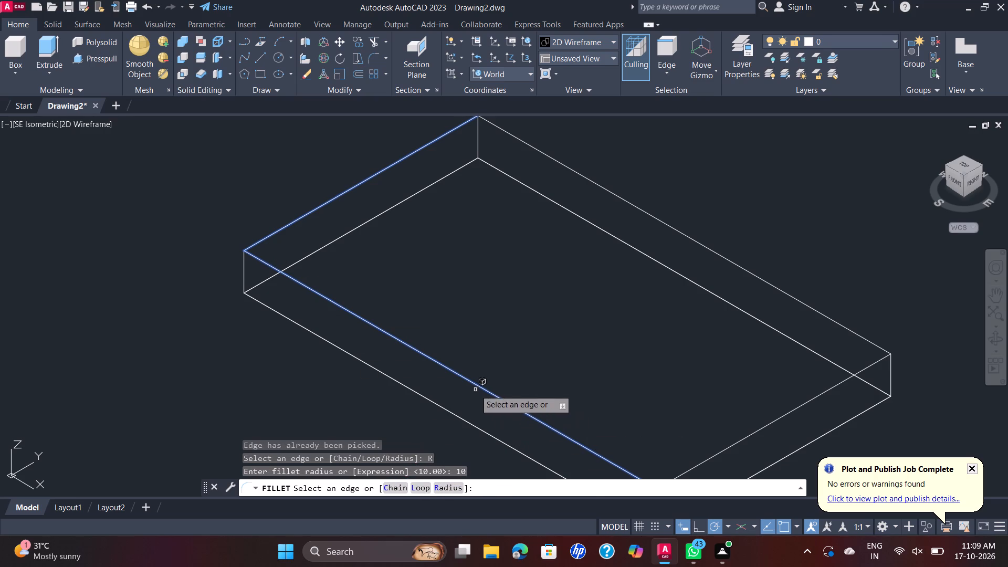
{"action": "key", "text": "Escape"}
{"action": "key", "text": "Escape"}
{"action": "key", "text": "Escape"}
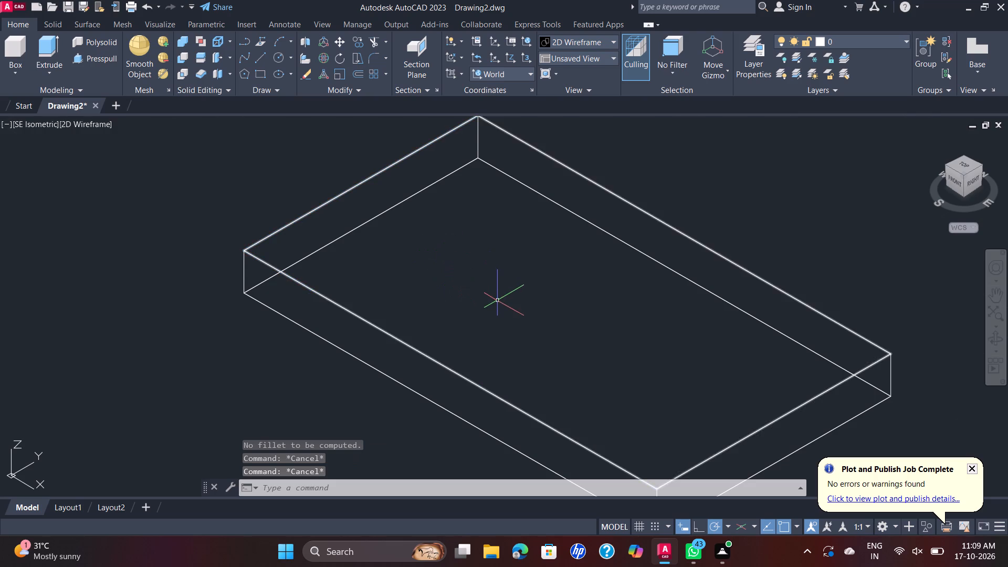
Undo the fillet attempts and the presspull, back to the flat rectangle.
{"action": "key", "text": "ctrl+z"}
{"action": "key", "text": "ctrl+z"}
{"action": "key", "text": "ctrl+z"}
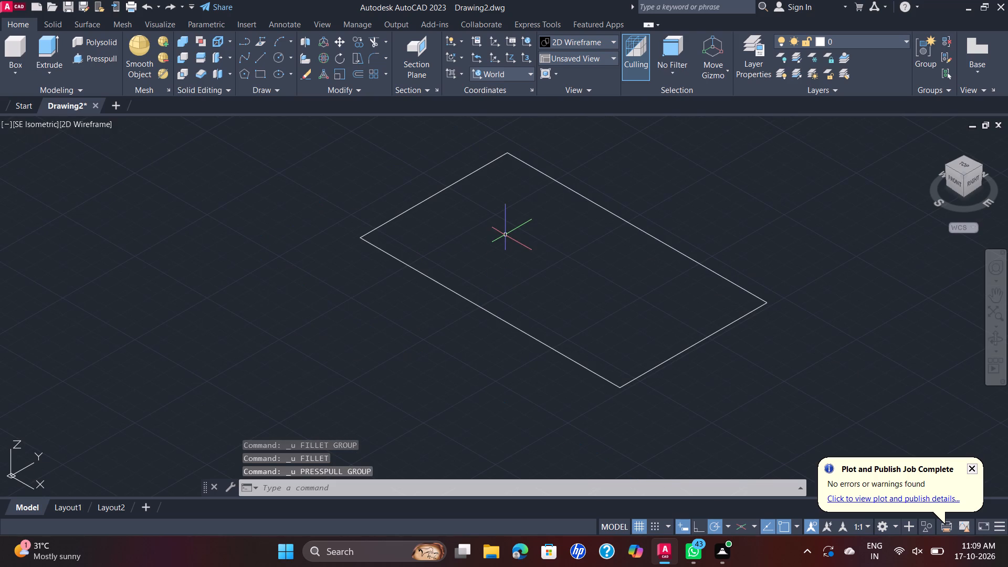
Fillet the first corner of the flat rectangle, between its front long side and left short side, with radius 10.
{"action": "middle_click_drag", "start_coordinate": [502, 234], "coordinate": [506, 291]}
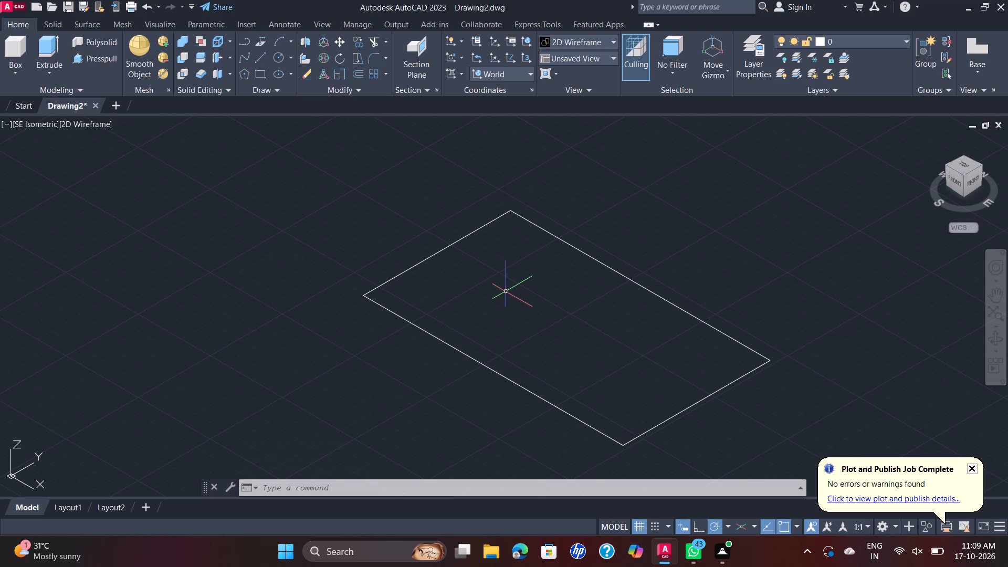
{"action": "key", "text": "f"}
{"action": "key", "text": "Return"}
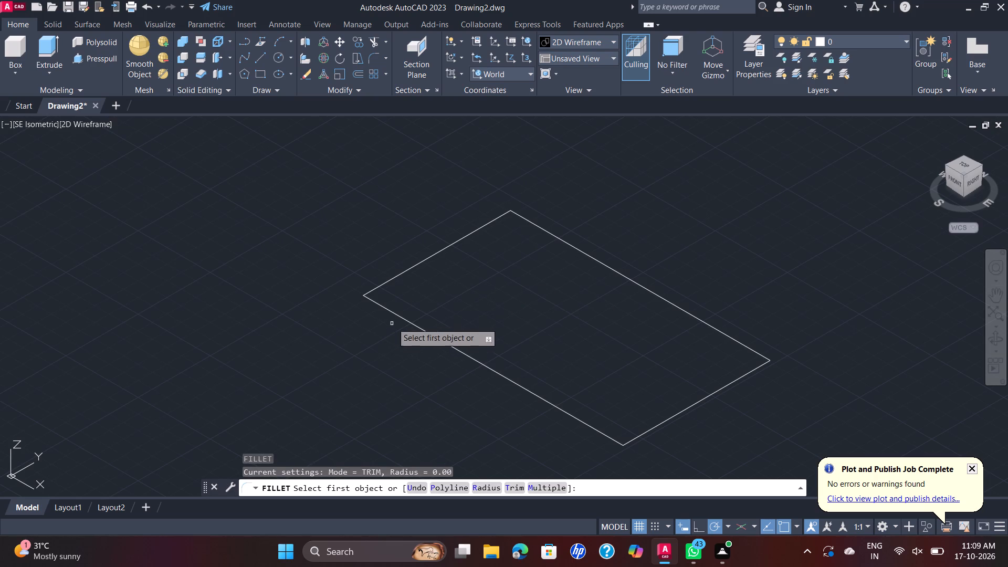
{"action": "left_click", "coordinate": [398, 316]}
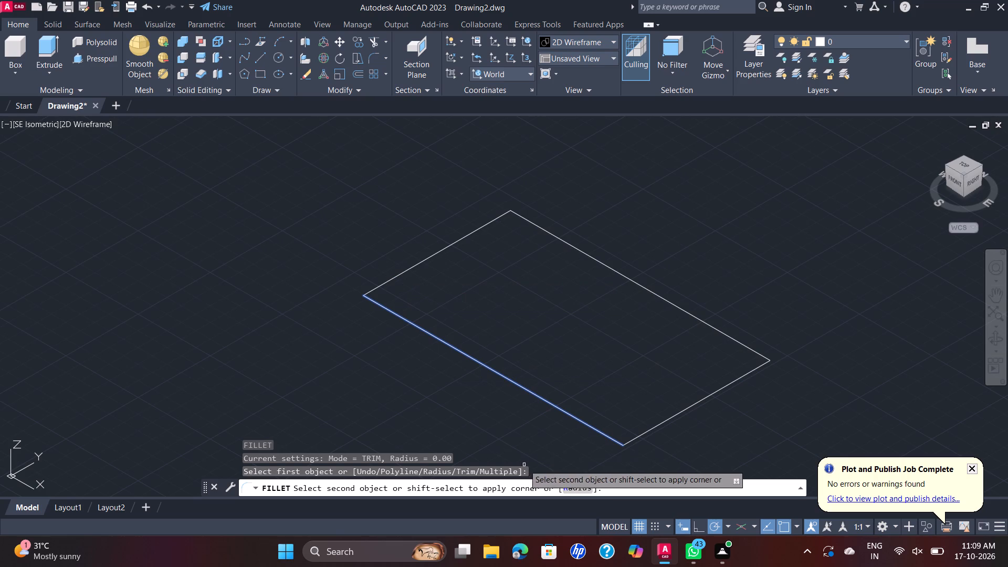
{"action": "left_click", "coordinate": [576, 490]}
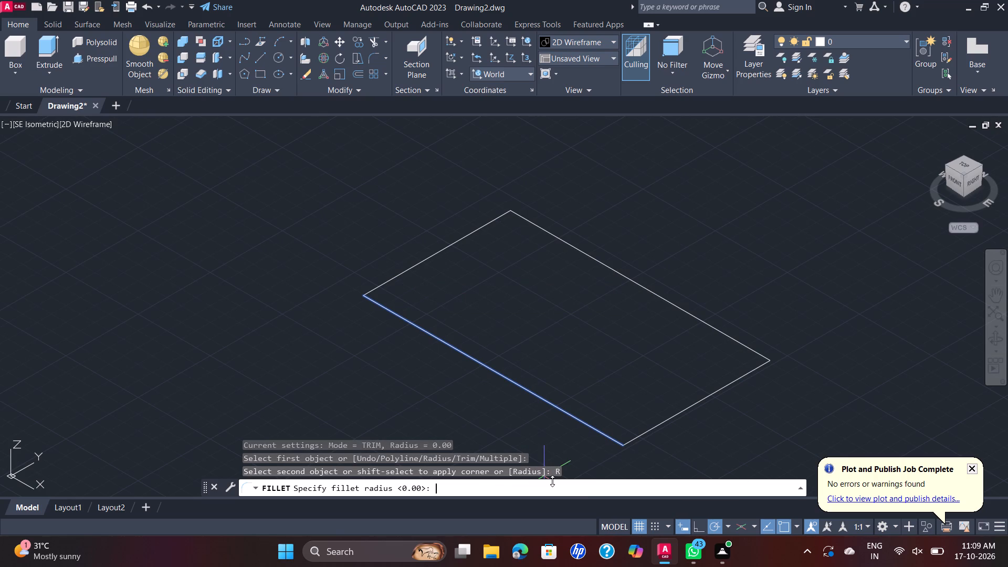
{"action": "type", "text": "10"}
{"action": "key", "text": "Return"}
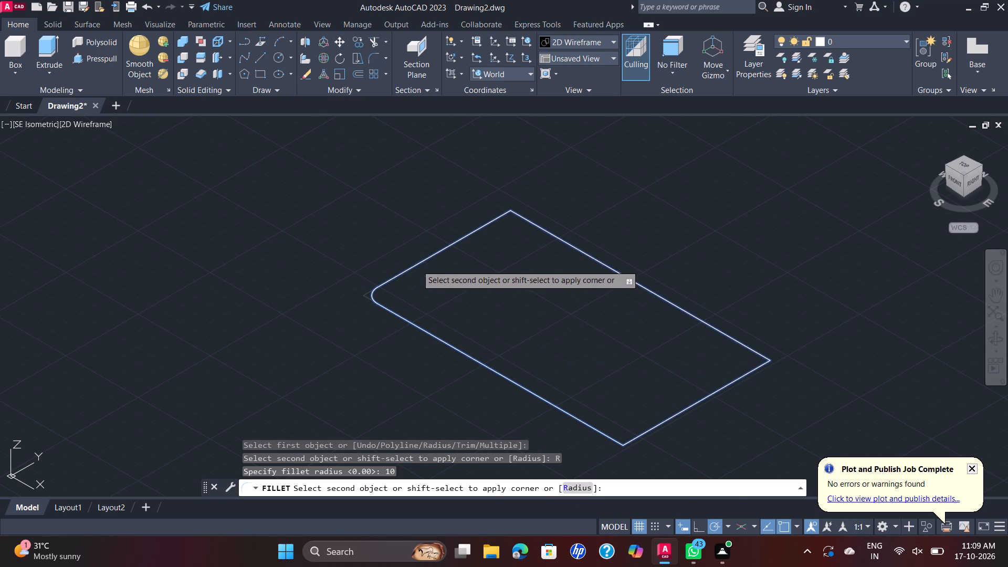
{"action": "left_click", "coordinate": [417, 265]}
Fillet the remaining three corners of the rectangle with the same radius of 10.
{"action": "key", "text": "space"}
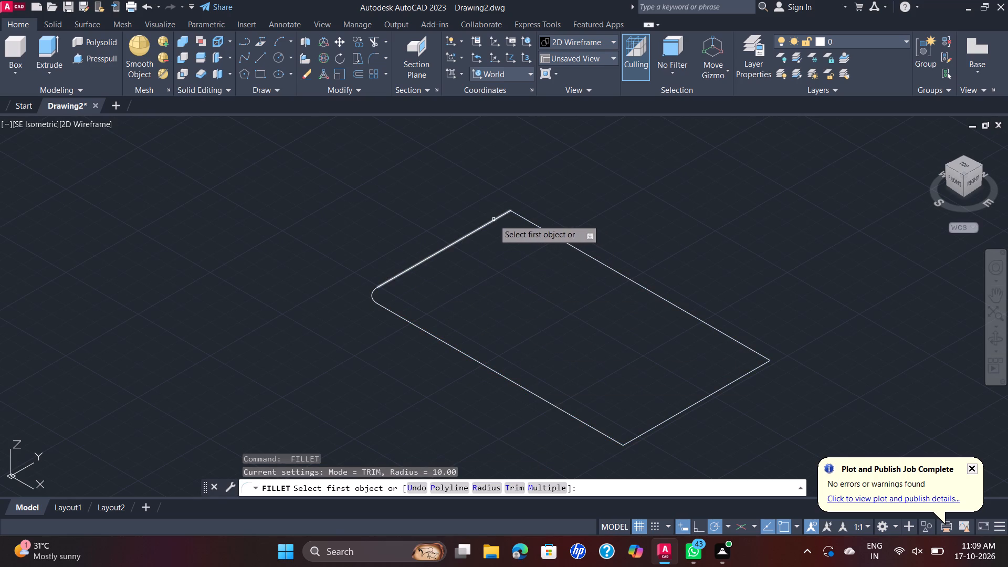
{"action": "left_click", "coordinate": [493, 219]}
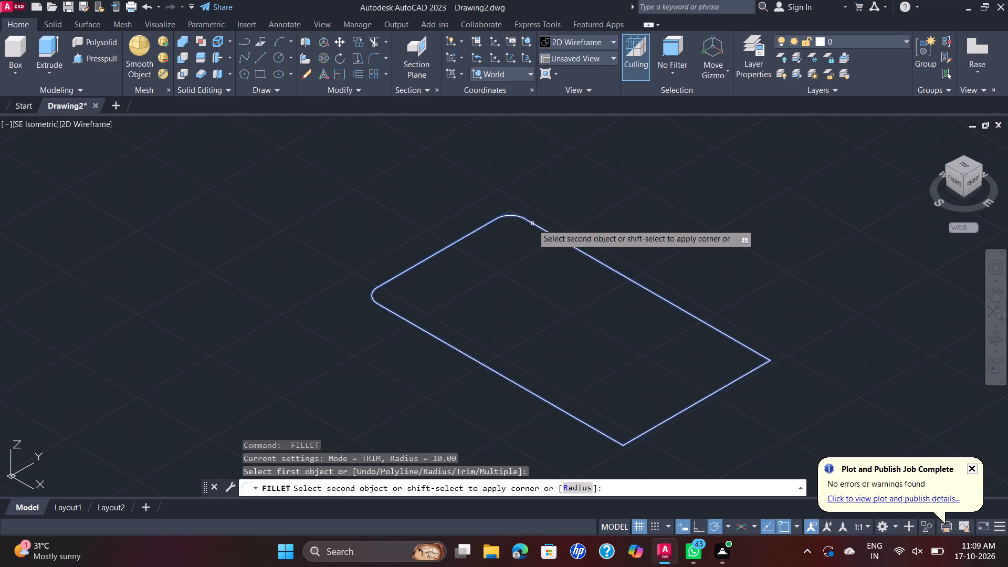
{"action": "left_click", "coordinate": [532, 224]}
{"action": "key", "text": "space"}
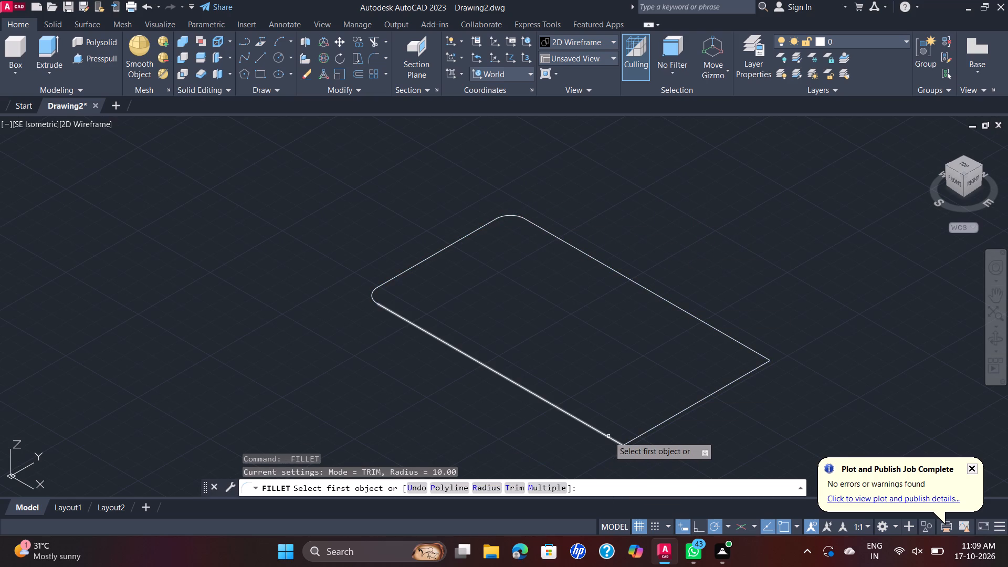
{"action": "left_click", "coordinate": [608, 436]}
{"action": "left_click", "coordinate": [635, 437]}
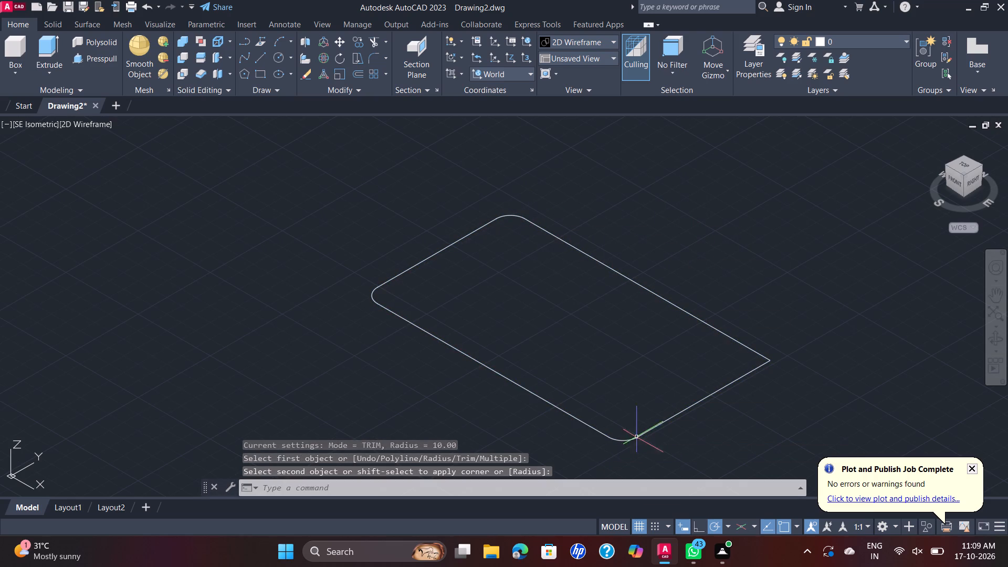
{"action": "key", "text": "space"}
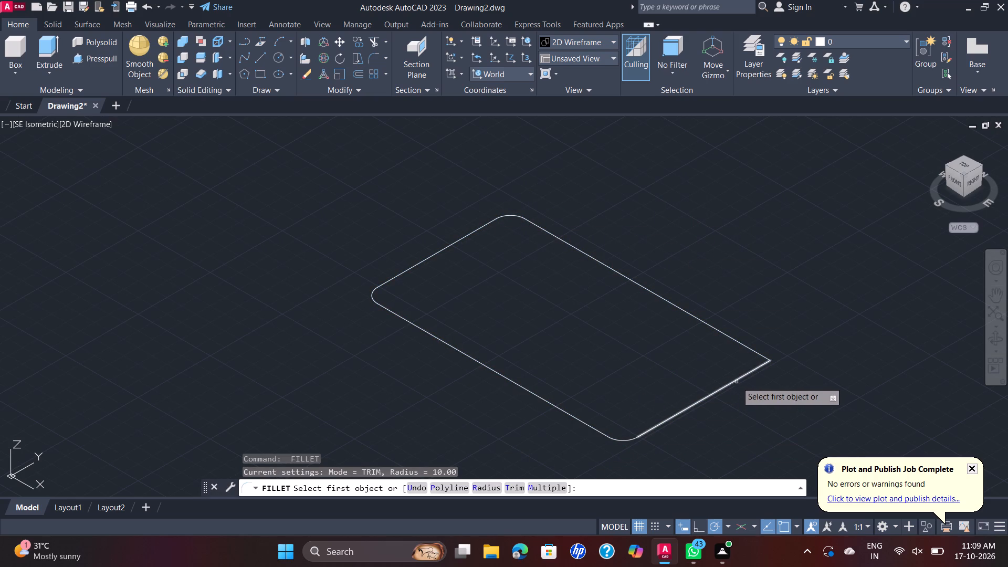
{"action": "left_click", "coordinate": [736, 381]}
{"action": "left_click", "coordinate": [750, 348]}
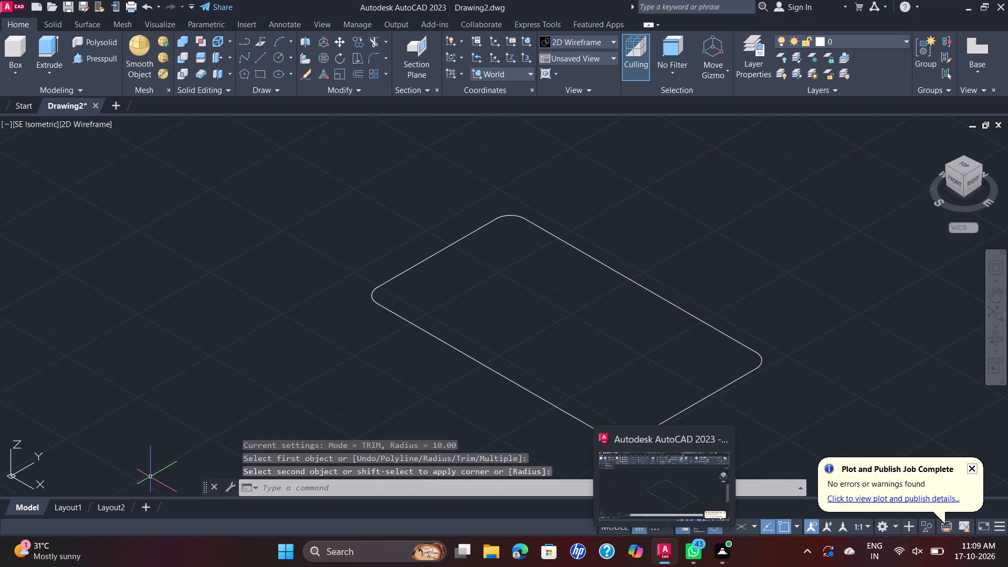
Presspull the rounded rectangle upward to a height of 16.
{"action": "left_click", "coordinate": [96, 54]}
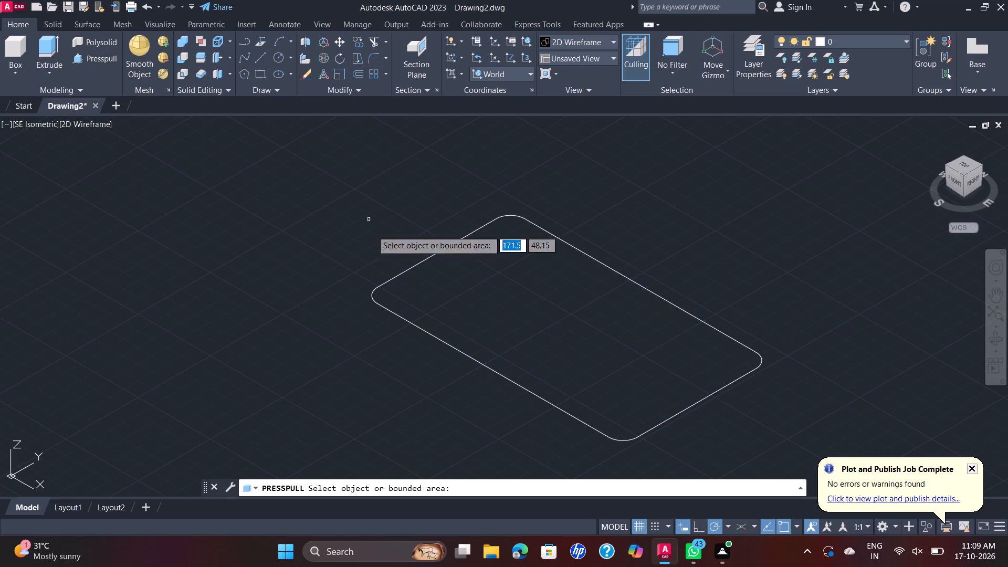
{"action": "left_click", "coordinate": [417, 325]}
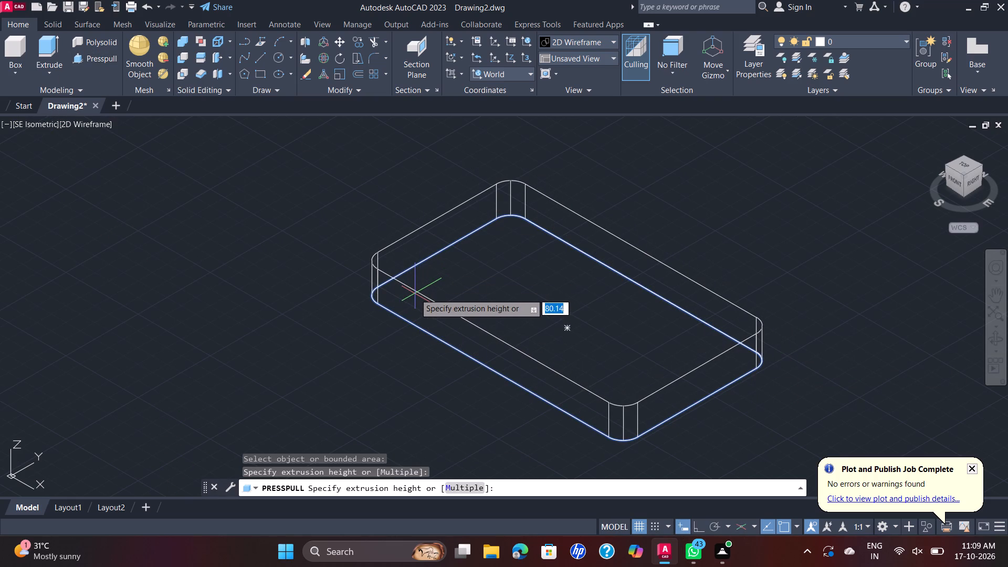
{"action": "type", "text": "16"}
{"action": "key", "text": "Return"}
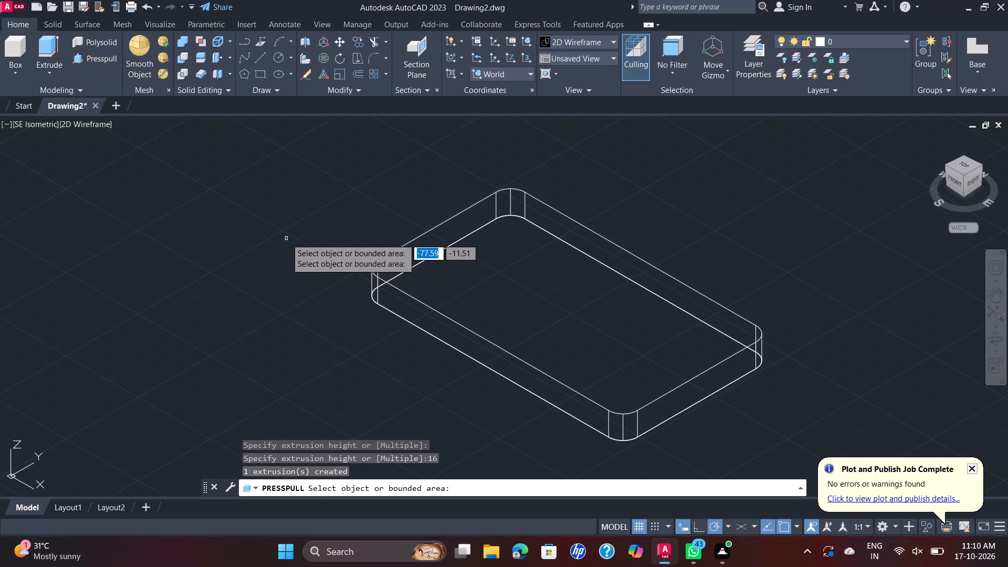
{"action": "key", "text": "Escape"}
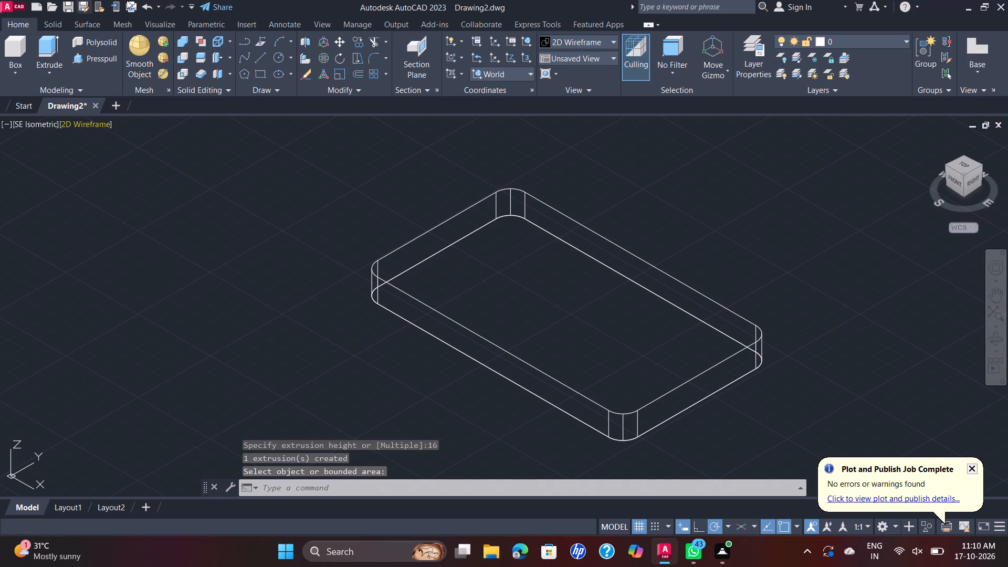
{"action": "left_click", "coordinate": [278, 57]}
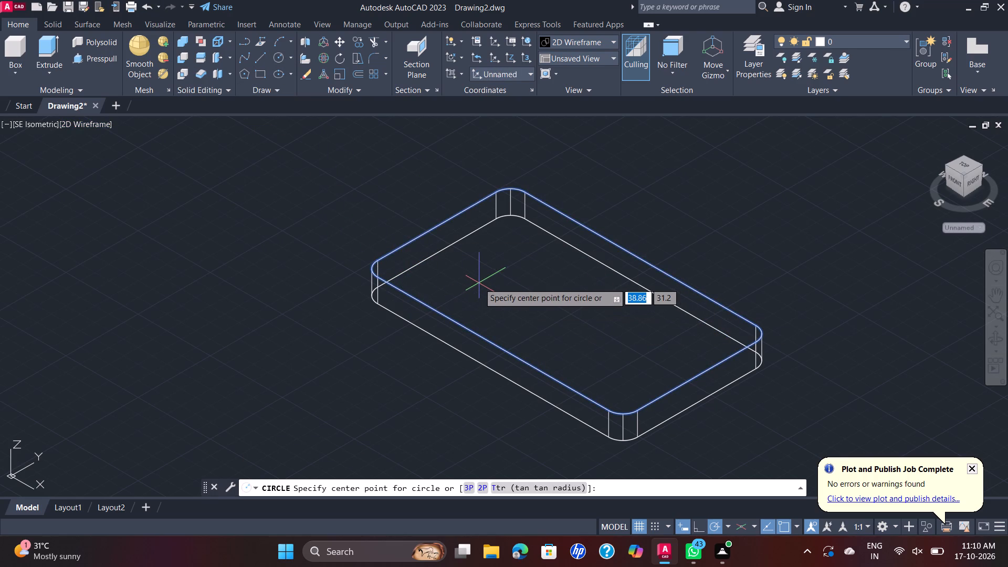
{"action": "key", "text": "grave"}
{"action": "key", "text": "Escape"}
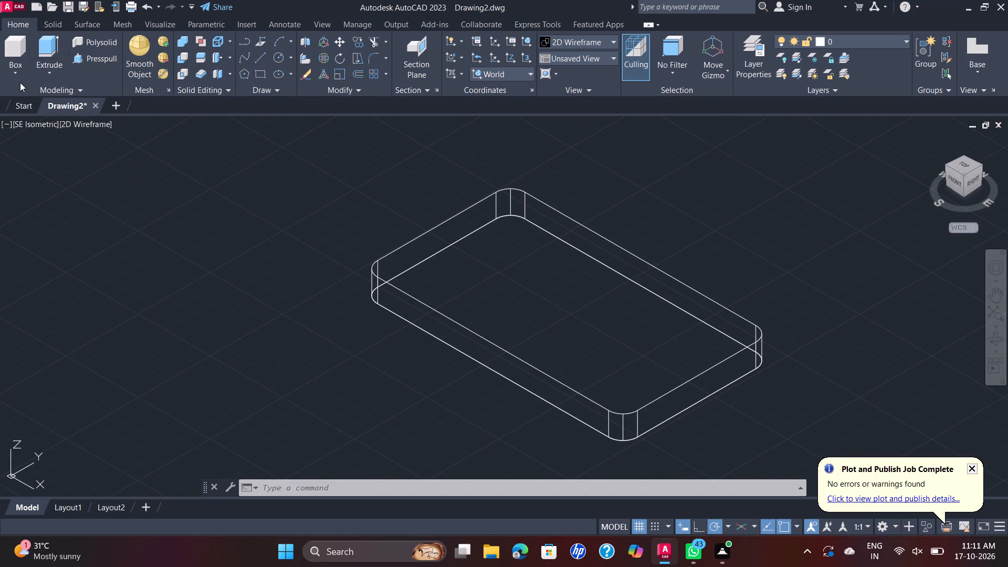
Draw a line on the plate's top face joining the arc centres of the two rounded corners along the back long side.
{"action": "left_click", "coordinate": [260, 58]}
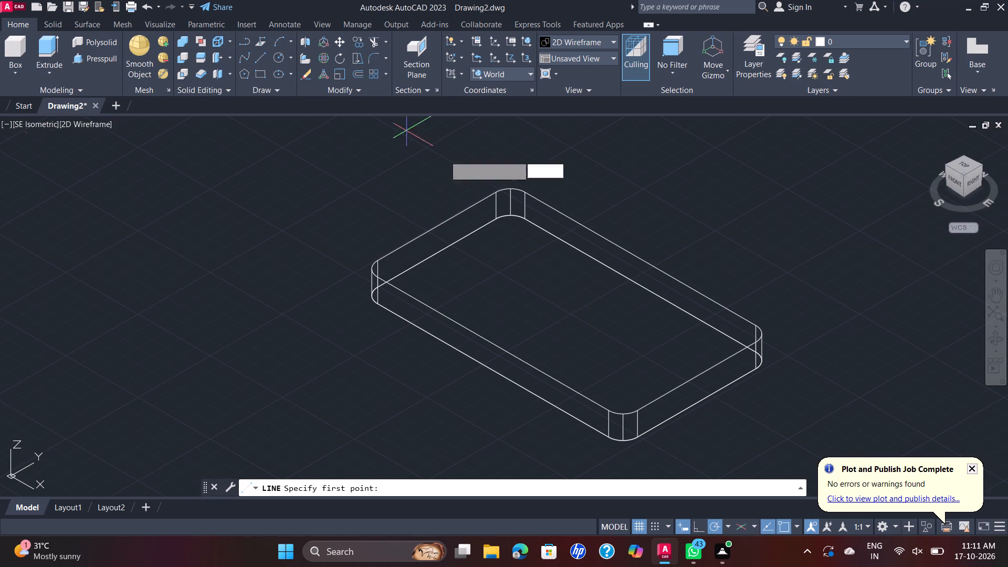
{"action": "left_click", "coordinate": [512, 204]}
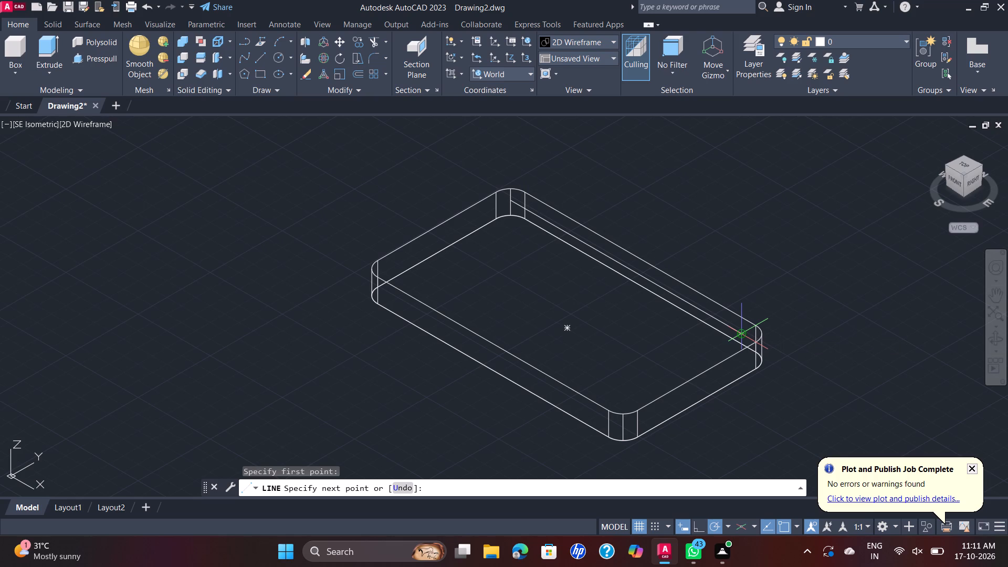
{"action": "left_click", "coordinate": [742, 335]}
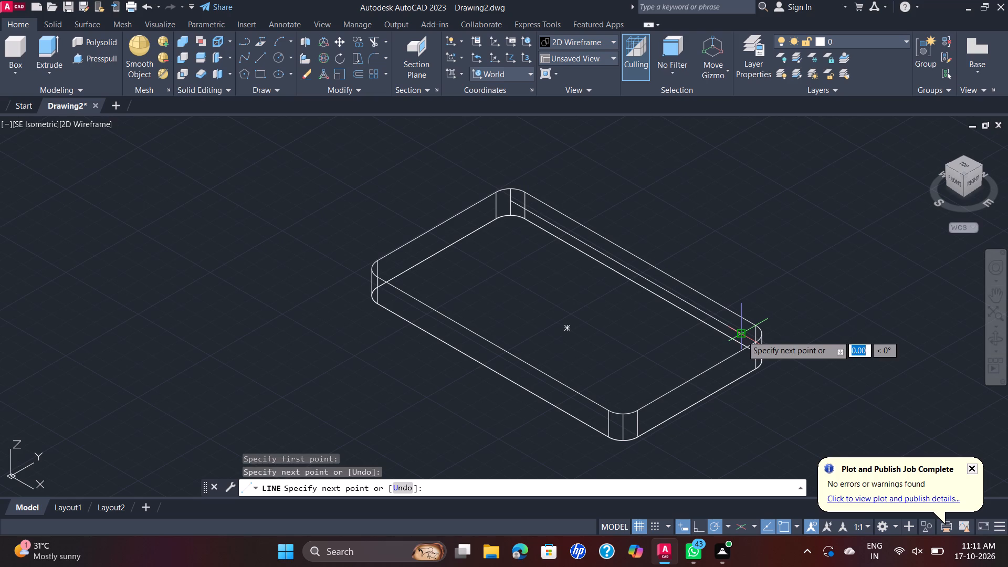
{"action": "key", "text": "grave"}
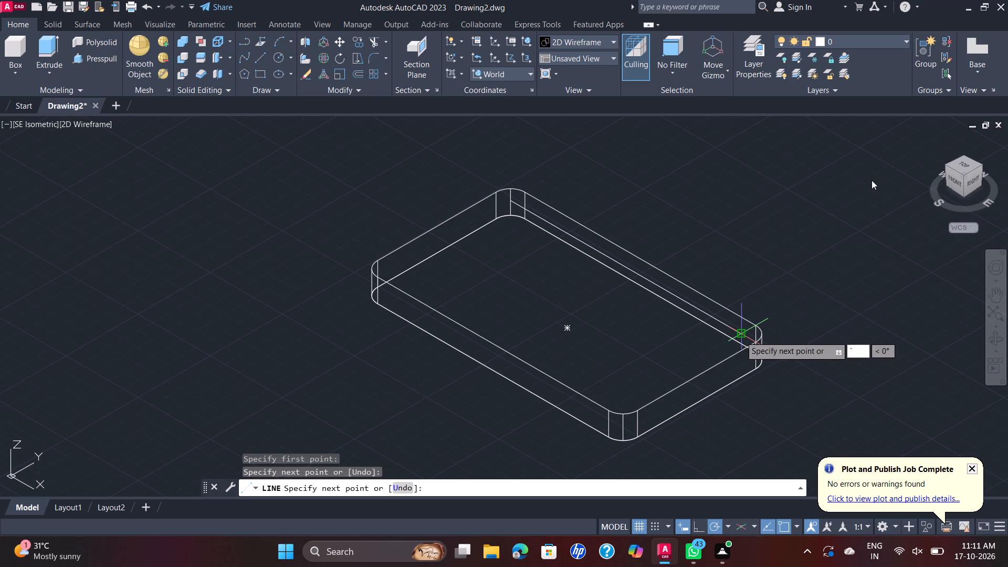
{"action": "key", "text": "Escape"}
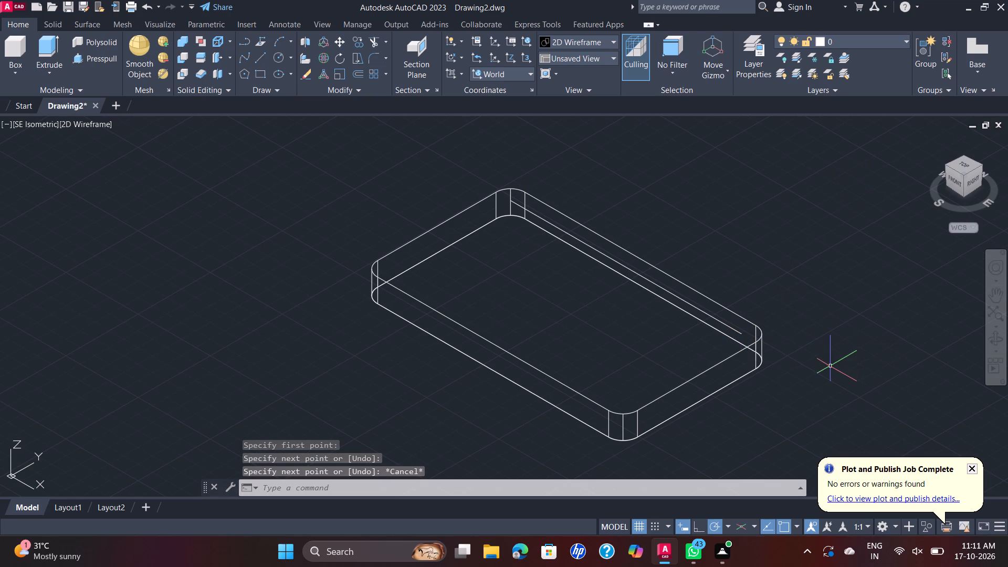
Copy the line from the back-right corner's arc centre to the front-right corner's arc centre on the top face.
{"action": "type", "text": "CO"}
{"action": "key", "text": "Return"}
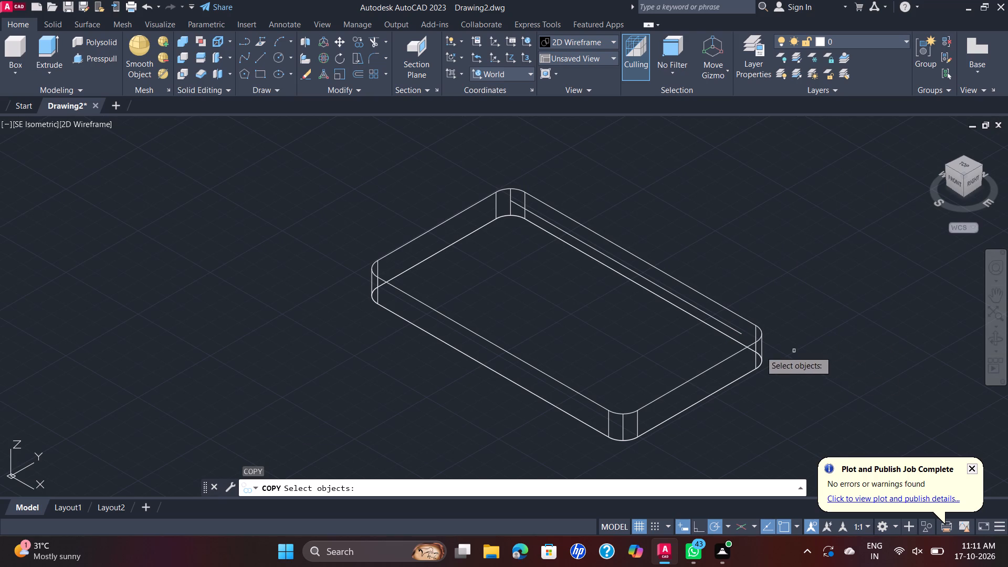
{"action": "left_click", "coordinate": [731, 330]}
{"action": "right_click", "coordinate": [731, 330]}
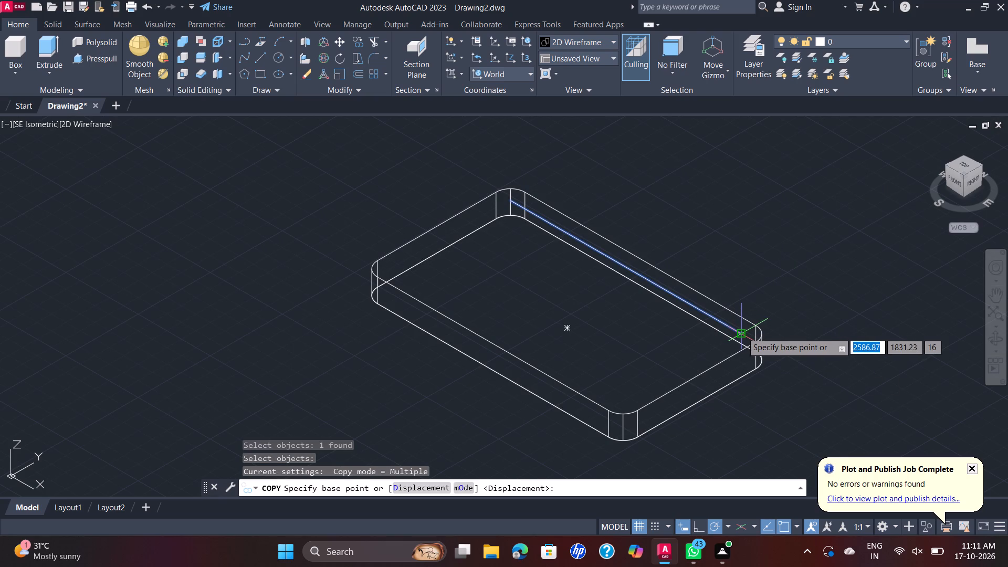
{"action": "left_click", "coordinate": [742, 332]}
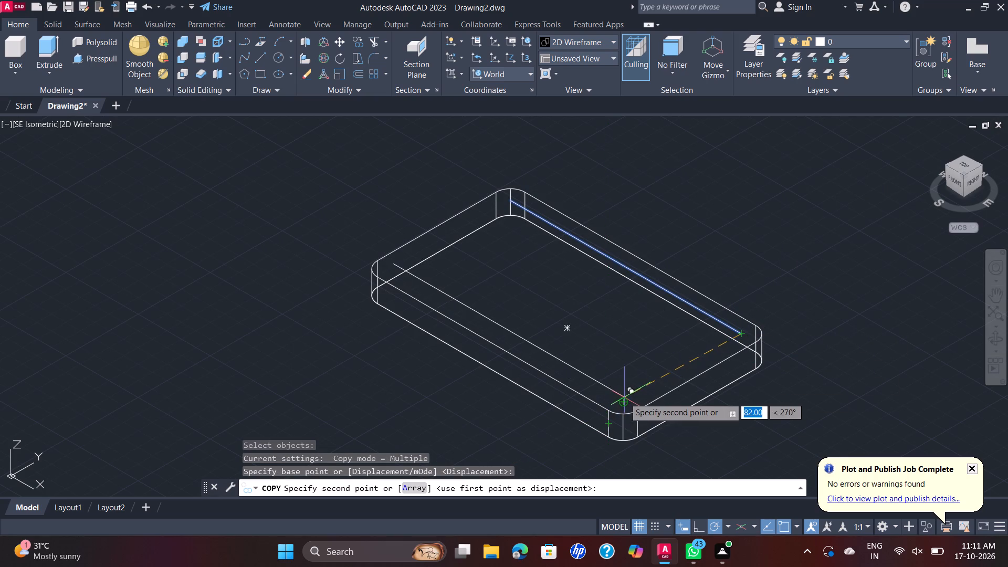
{"action": "left_click", "coordinate": [622, 404]}
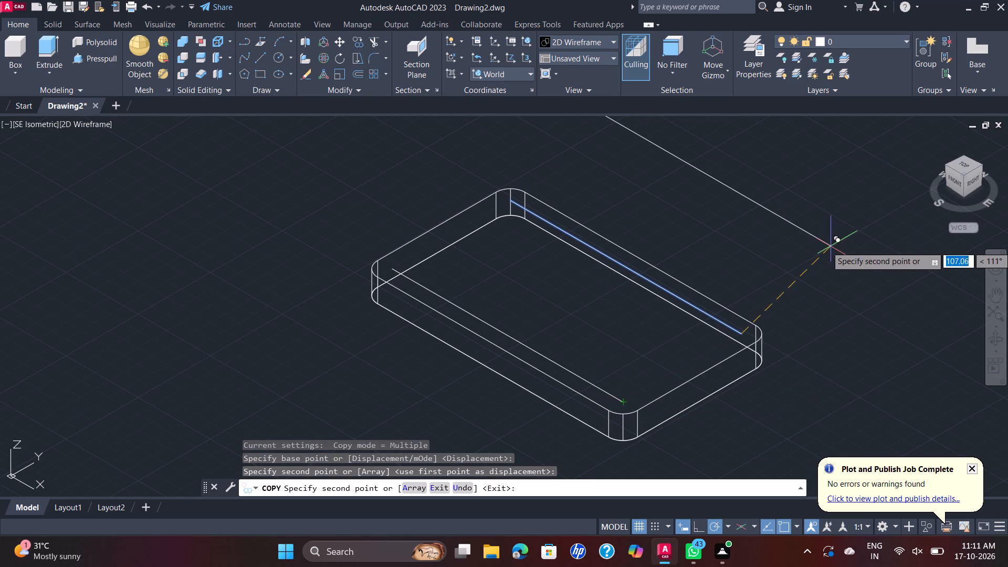
{"action": "key", "text": "grave"}
{"action": "key", "text": "Escape"}
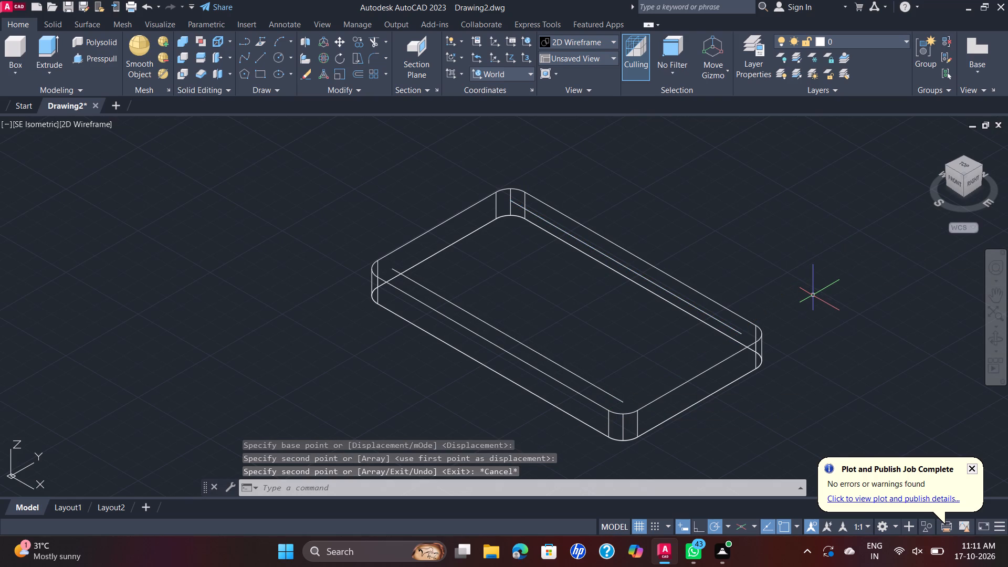
Draw radius 3 circles on the top face, centred at the front-right and back-right ends of the two lines.
{"action": "key", "text": "c"}
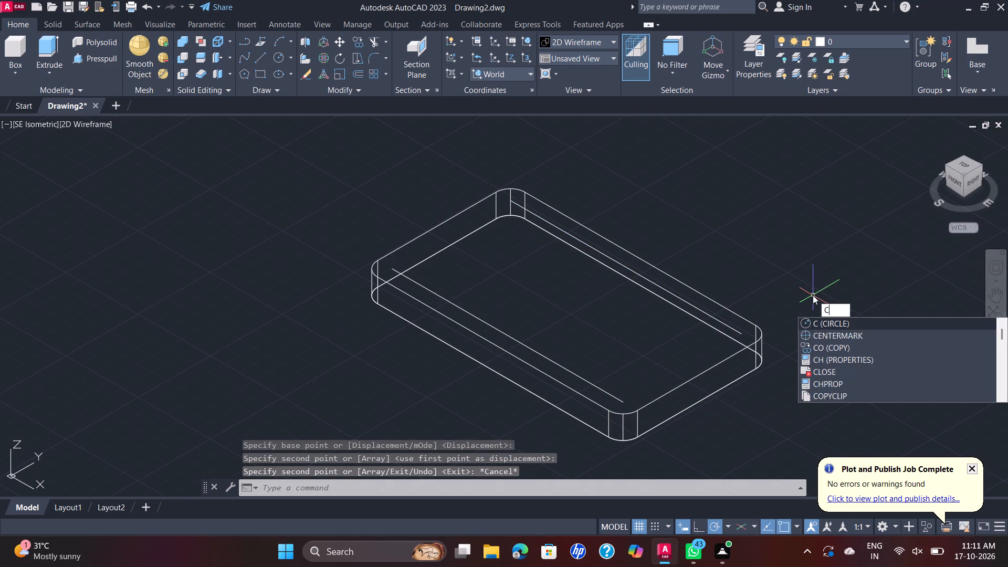
{"action": "key", "text": "Return"}
{"action": "key", "text": "d"}
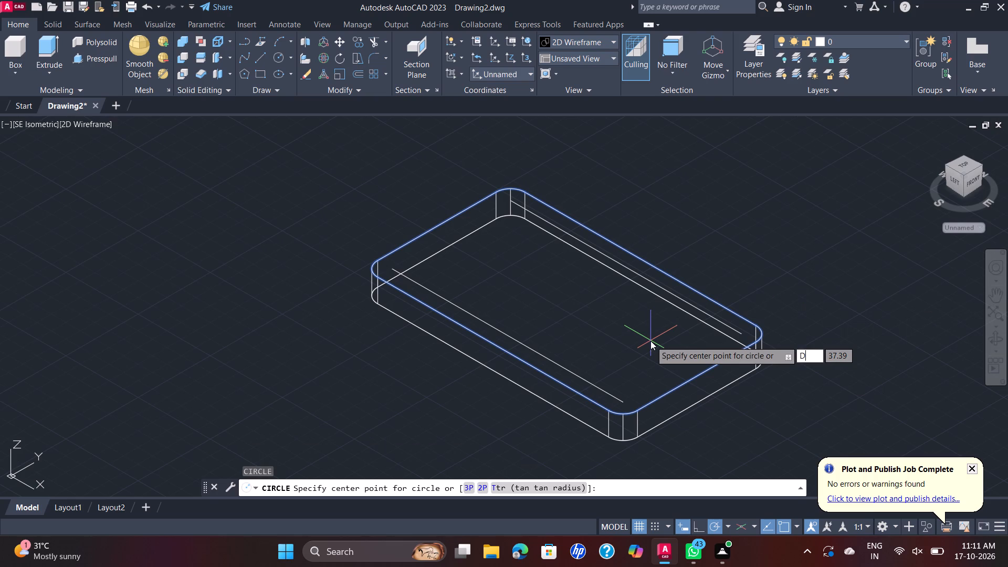
{"action": "key", "text": "grave"}
{"action": "key", "text": "Escape"}
{"action": "key", "text": "space"}
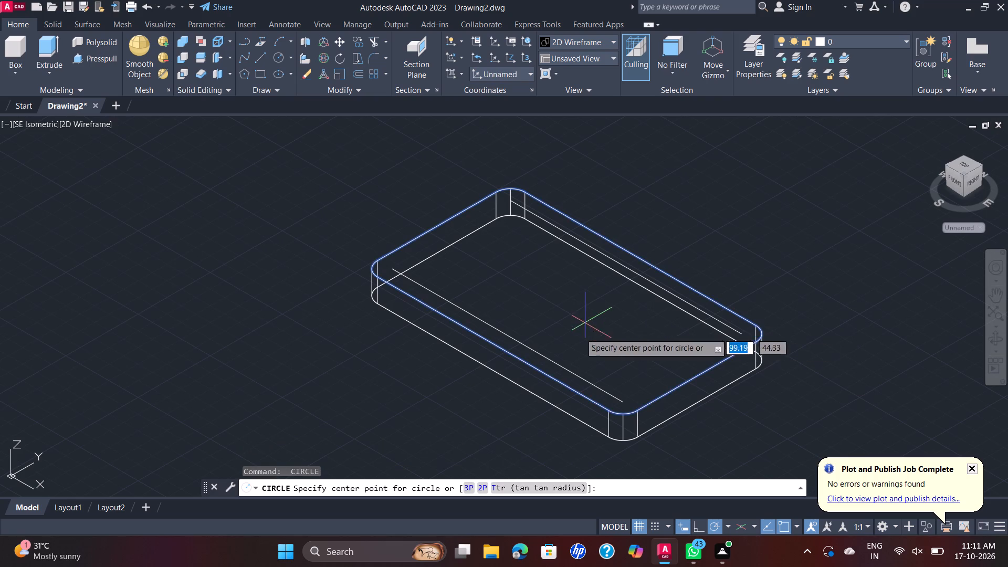
{"action": "left_click", "coordinate": [622, 401]}
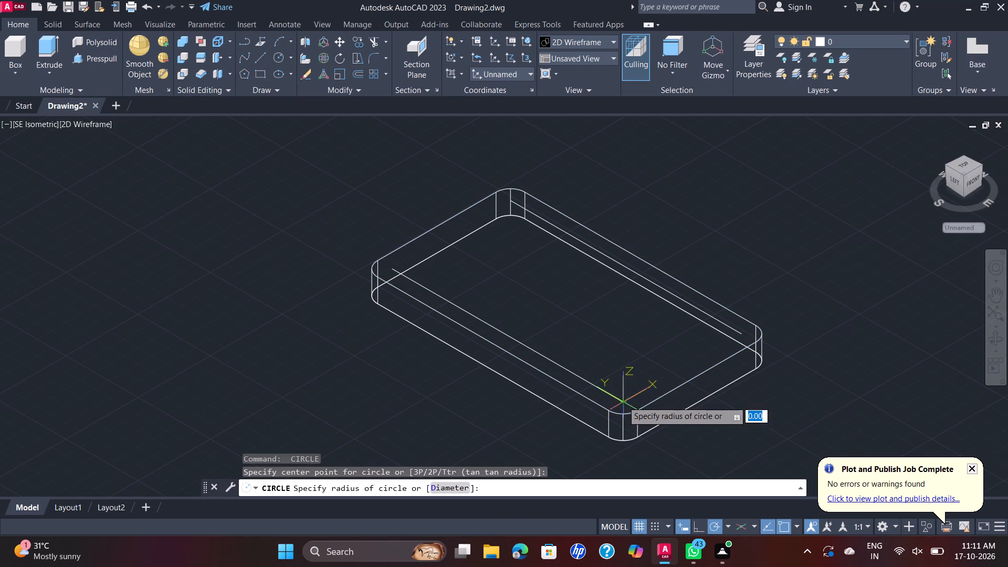
{"action": "key", "text": "3"}
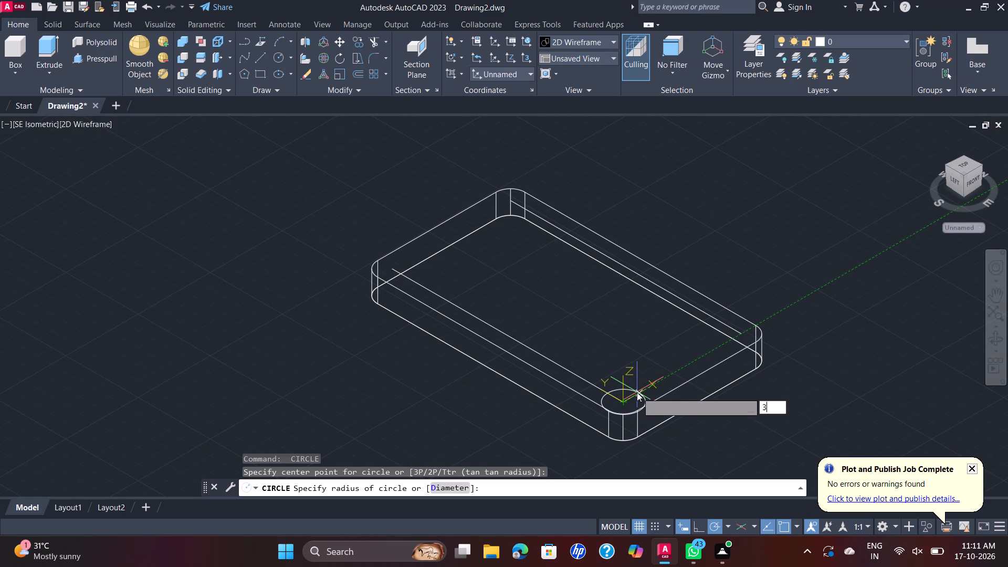
{"action": "key", "text": "Return"}
{"action": "key", "text": "space"}
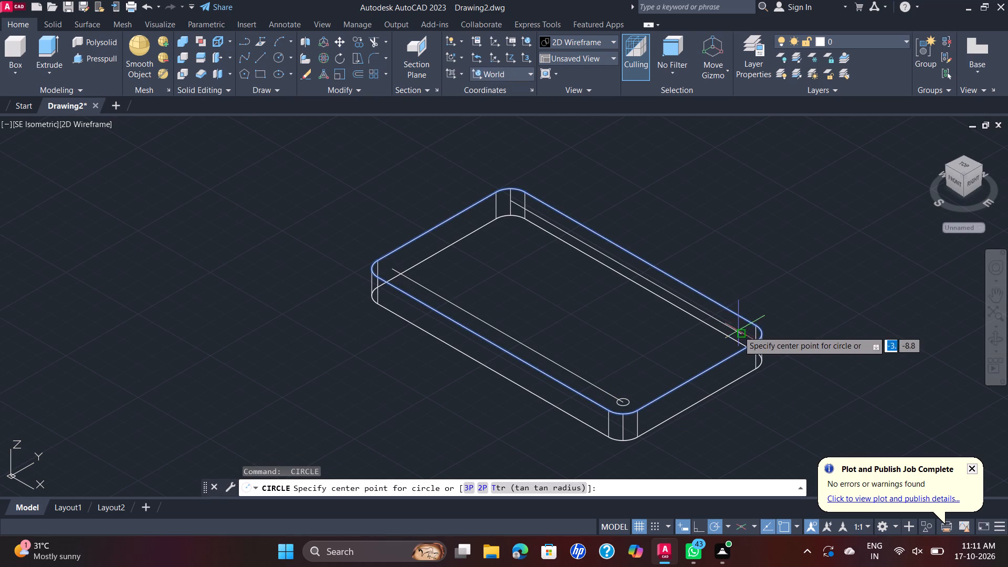
{"action": "left_click", "coordinate": [738, 331]}
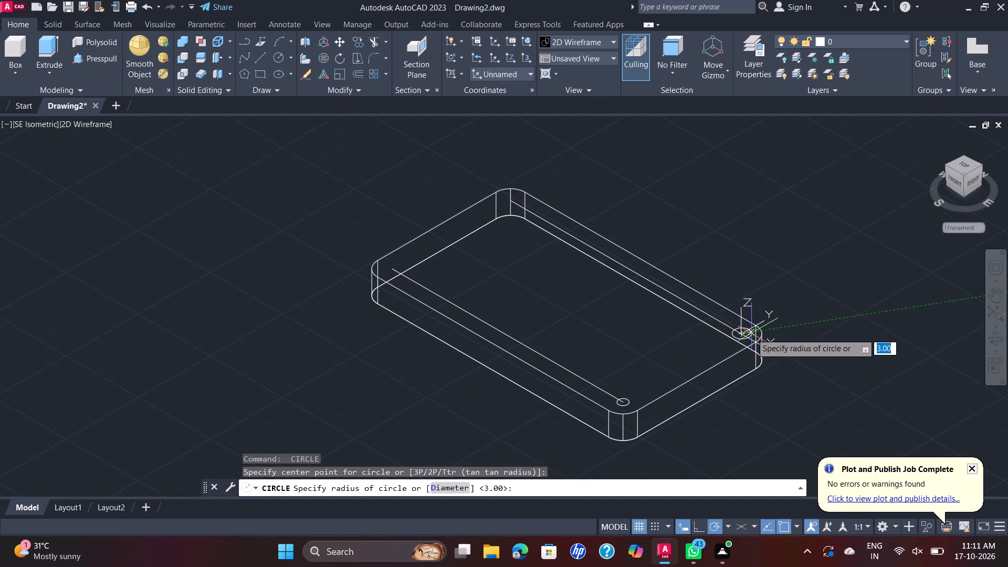
{"action": "key", "text": "3"}
{"action": "key", "text": "Return"}
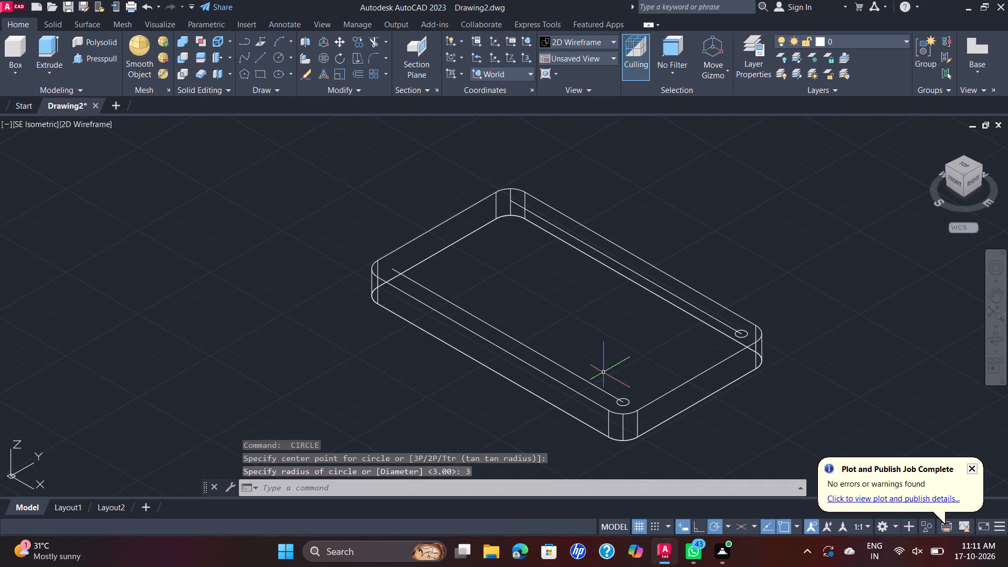
Copy the front-right circle by its centre to the front-left and back-left ends of the two lines.
{"action": "left_click", "coordinate": [627, 399]}
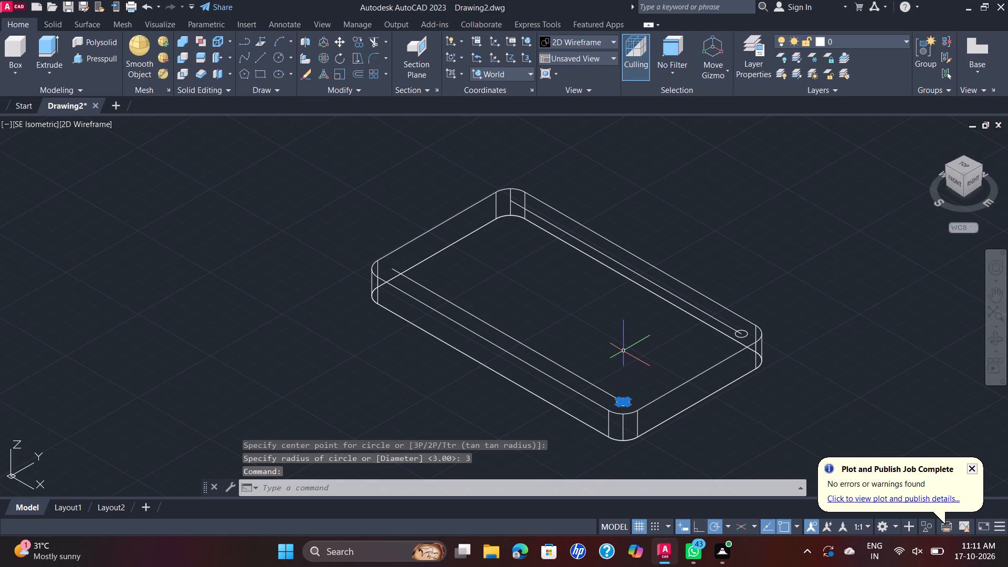
{"action": "type", "text": "CO"}
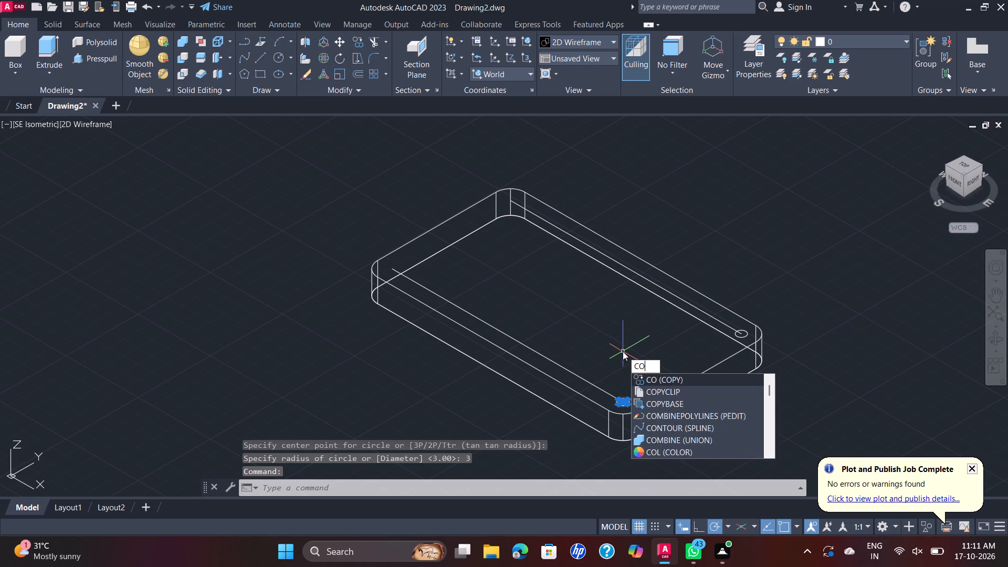
{"action": "key", "text": "Return"}
{"action": "scroll", "coordinate": [618, 400], "scroll_direction": "up", "scroll_amount": 2}
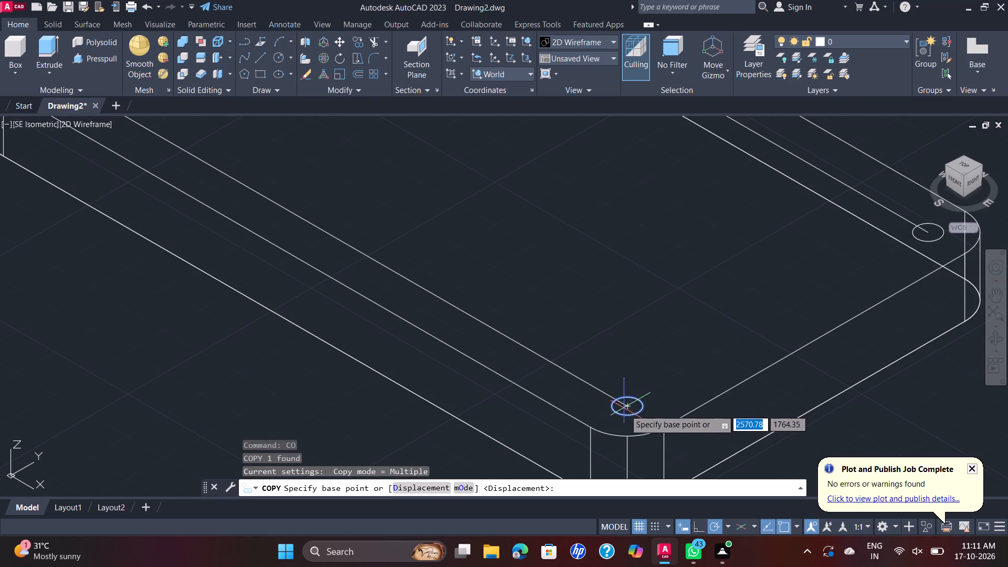
{"action": "left_click", "coordinate": [628, 408]}
{"action": "scroll", "coordinate": [626, 393], "scroll_direction": "down", "scroll_amount": 3}
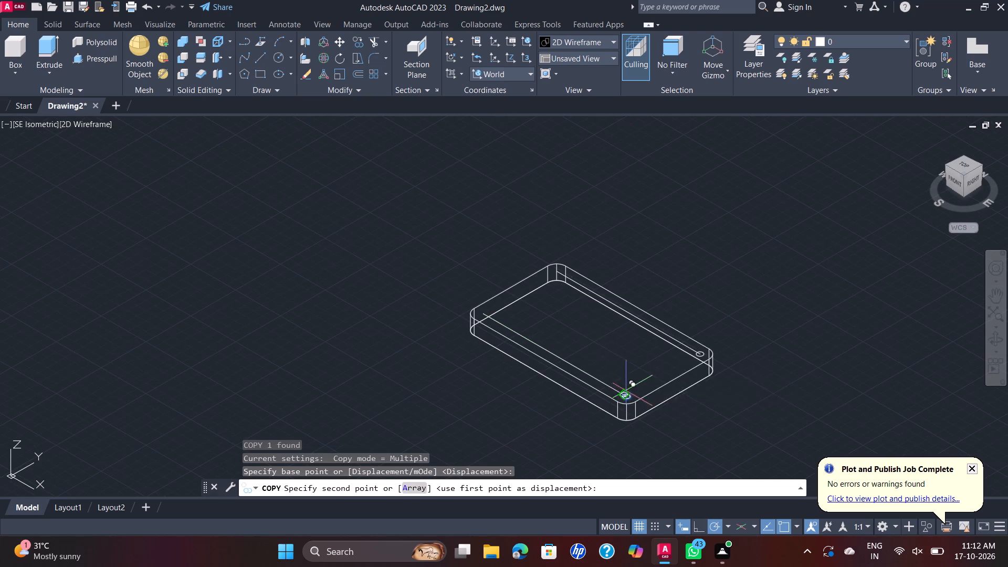
{"action": "scroll", "coordinate": [477, 289], "scroll_direction": "up", "scroll_amount": 2}
{"action": "scroll", "coordinate": [485, 335], "scroll_direction": "up", "scroll_amount": 1}
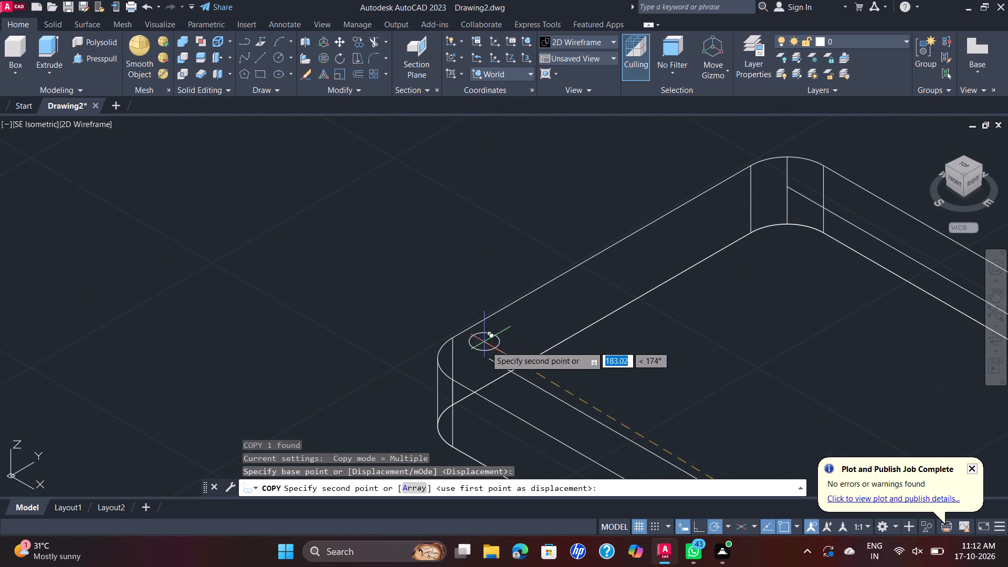
{"action": "left_click", "coordinate": [491, 356]}
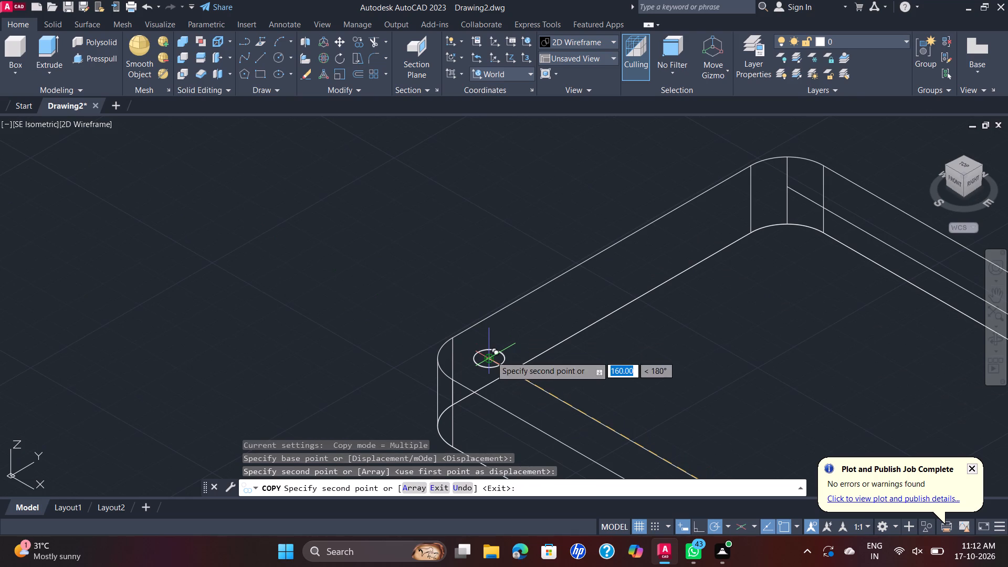
{"action": "left_click", "coordinate": [790, 183]}
{"action": "scroll", "coordinate": [790, 183], "scroll_direction": "down", "scroll_amount": 2}
{"action": "scroll", "coordinate": [870, 288], "scroll_direction": "down", "scroll_amount": 2}
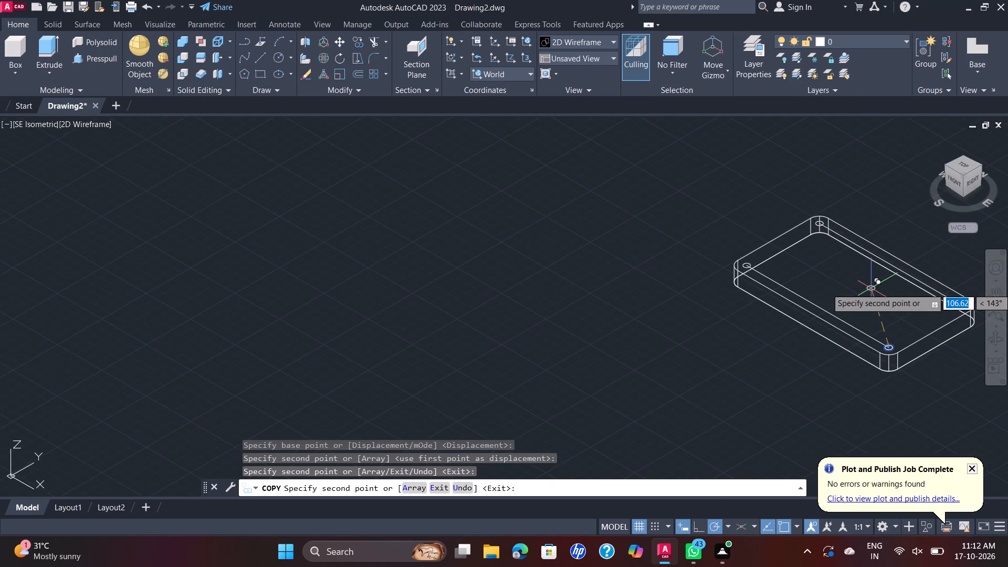
{"action": "middle_click_drag", "start_coordinate": [872, 288], "coordinate": [716, 300]}
{"action": "key", "text": "Escape"}
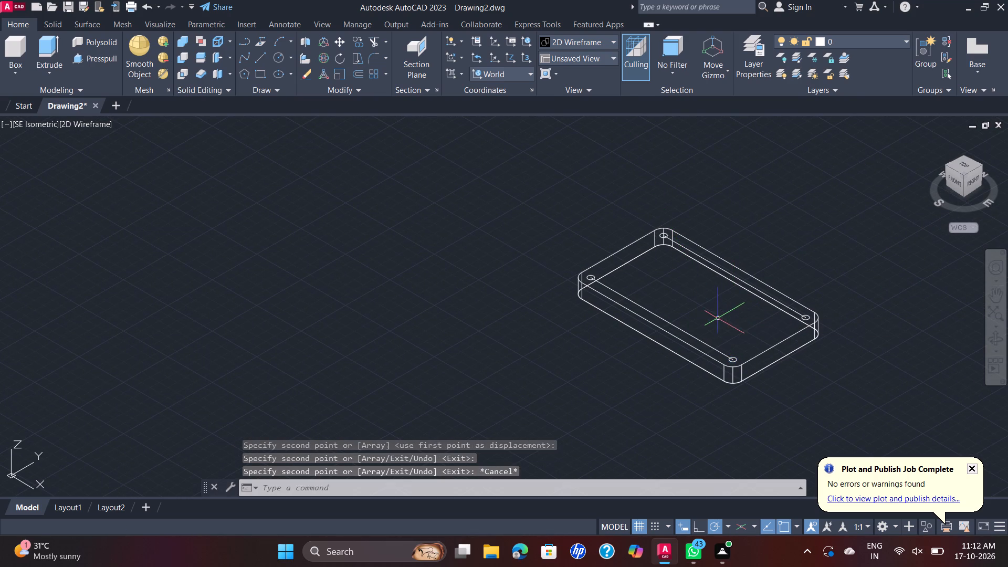
Delete the two long construction lines on the top face, keeping the four corner circles.
{"action": "scroll", "coordinate": [685, 346], "scroll_direction": "up", "scroll_amount": 1}
{"action": "left_click", "coordinate": [695, 329]}
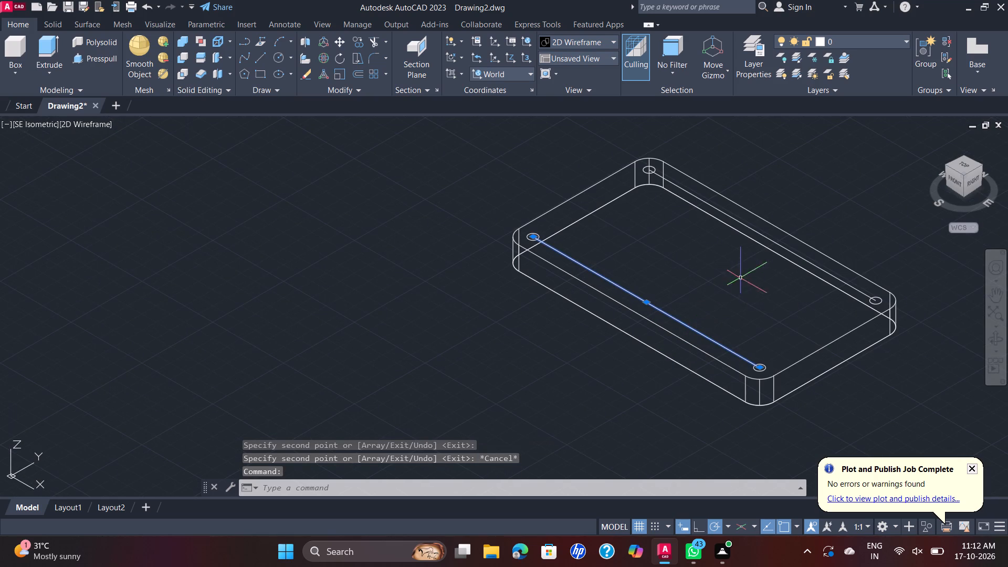
{"action": "key", "text": "Delete"}
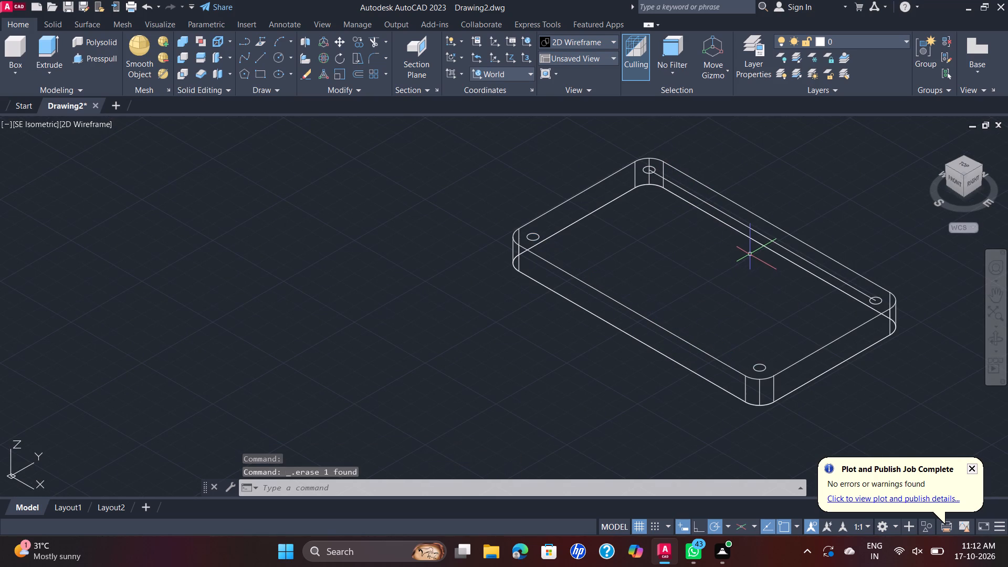
{"action": "left_click", "coordinate": [754, 229]}
{"action": "key", "text": "Delete"}
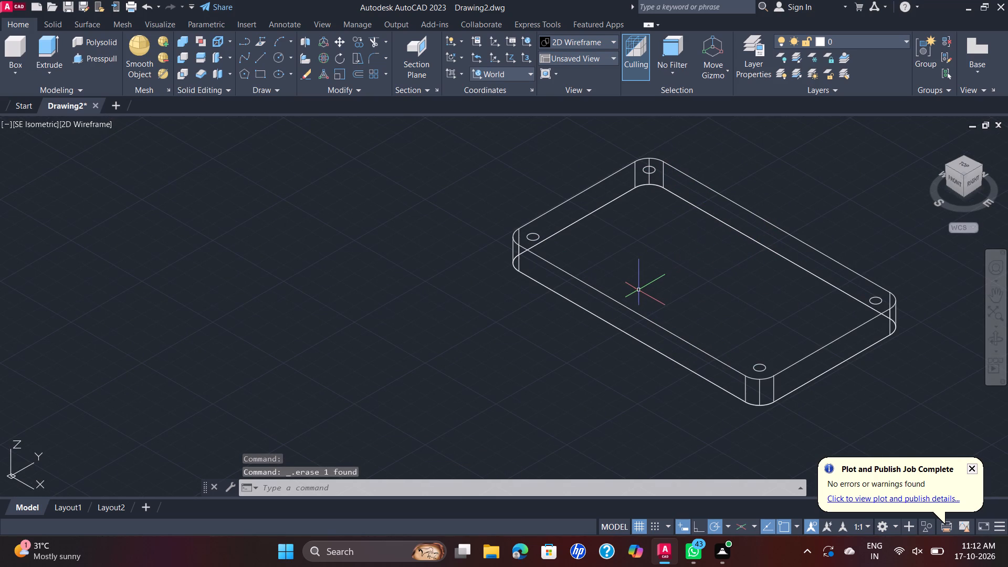
Switch the model to the Front view.
{"action": "scroll", "coordinate": [649, 175], "scroll_direction": "up", "scroll_amount": 1}
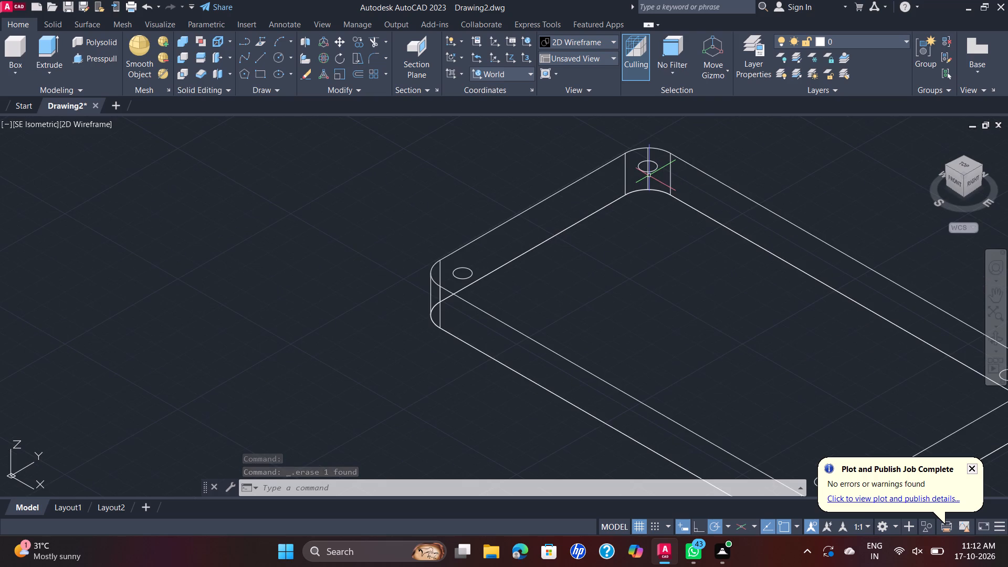
{"action": "scroll", "coordinate": [648, 176], "scroll_direction": "down", "scroll_amount": 1}
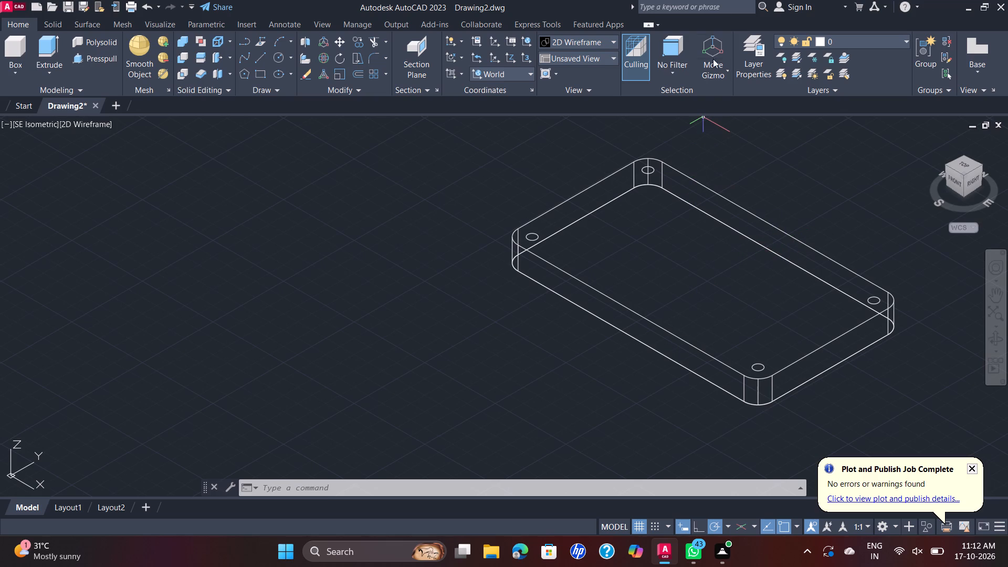
{"action": "left_click", "coordinate": [51, 122]}
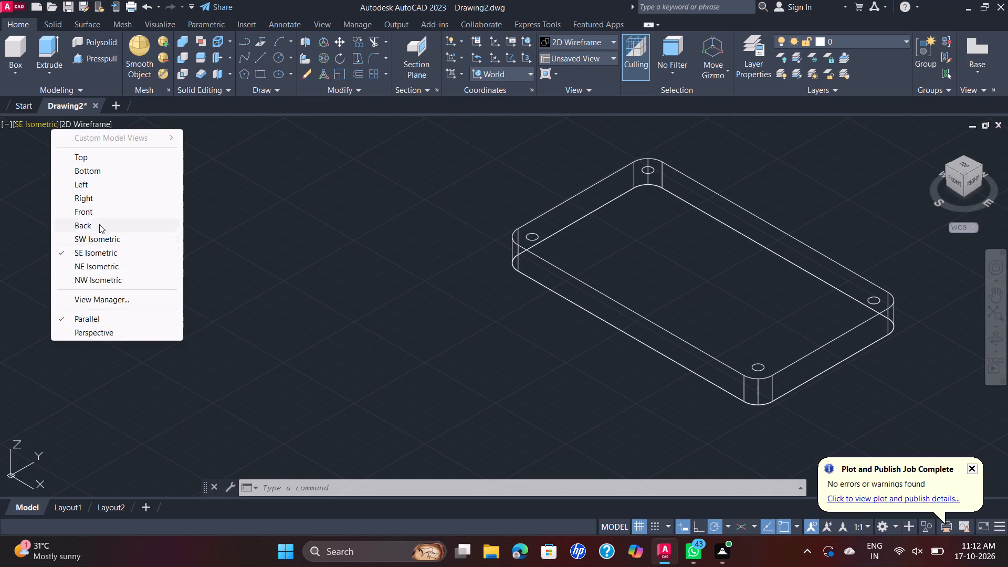
{"action": "left_click", "coordinate": [92, 211]}
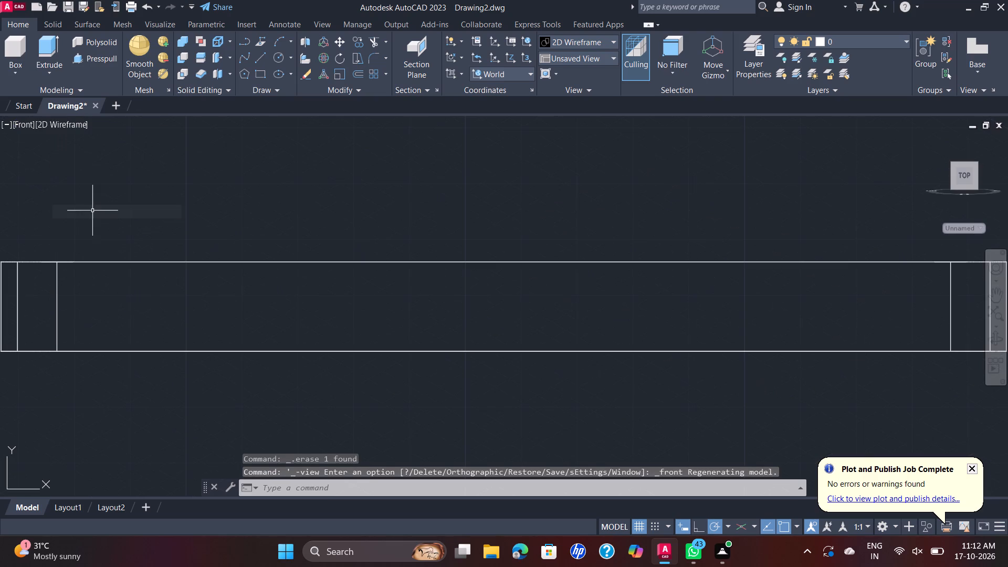
{"action": "scroll", "coordinate": [318, 243], "scroll_direction": "down", "scroll_amount": 2}
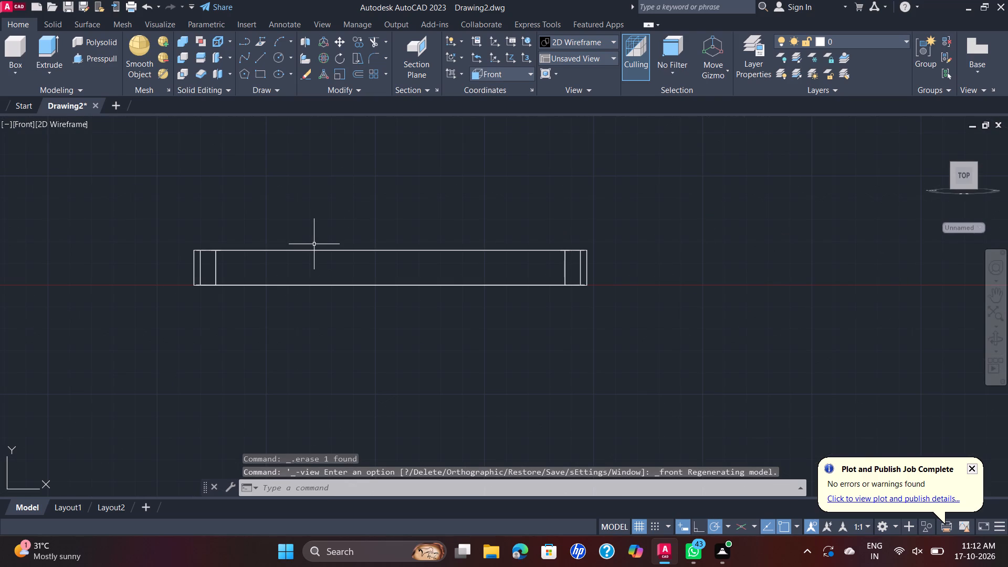
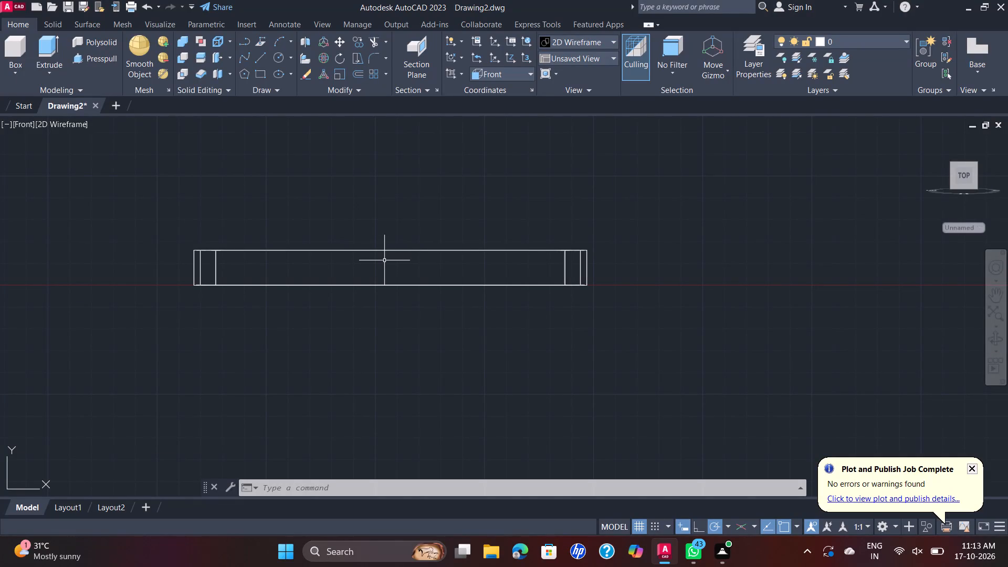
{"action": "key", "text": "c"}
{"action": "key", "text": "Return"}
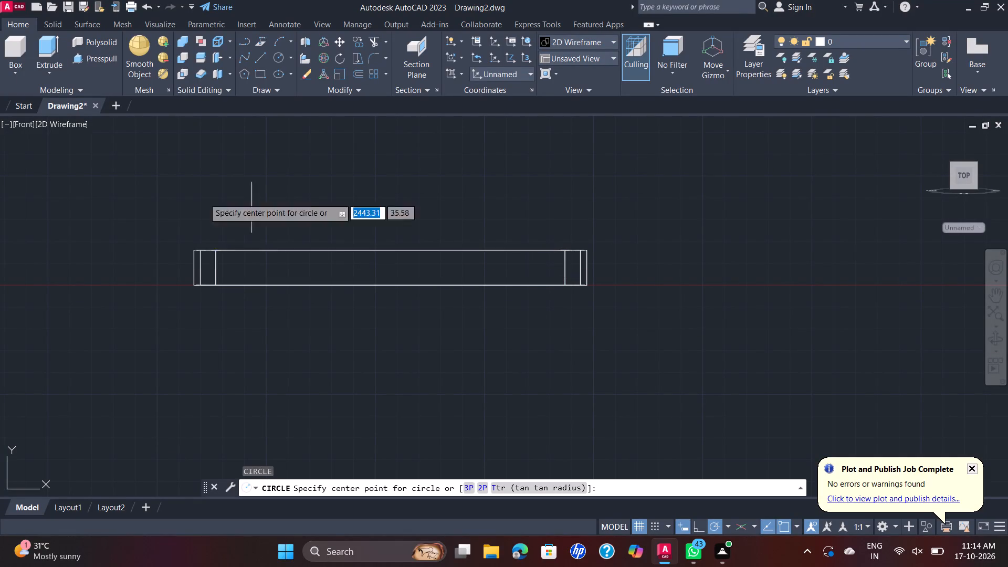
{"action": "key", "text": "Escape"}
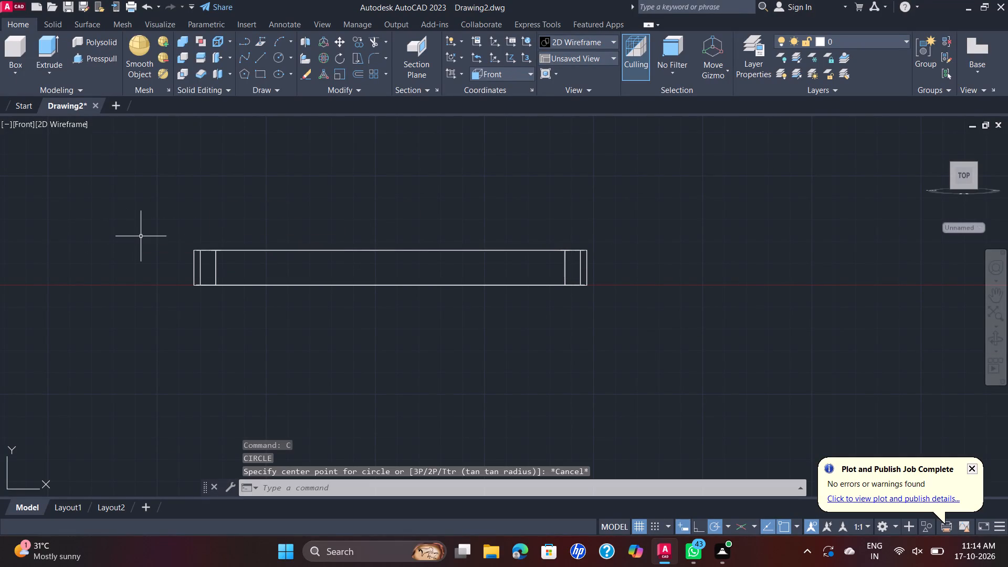
Draw a vertical line 76 long upward from the midpoint of the base plate's bottom edge.
{"action": "key", "text": "l"}
{"action": "key", "text": "Return"}
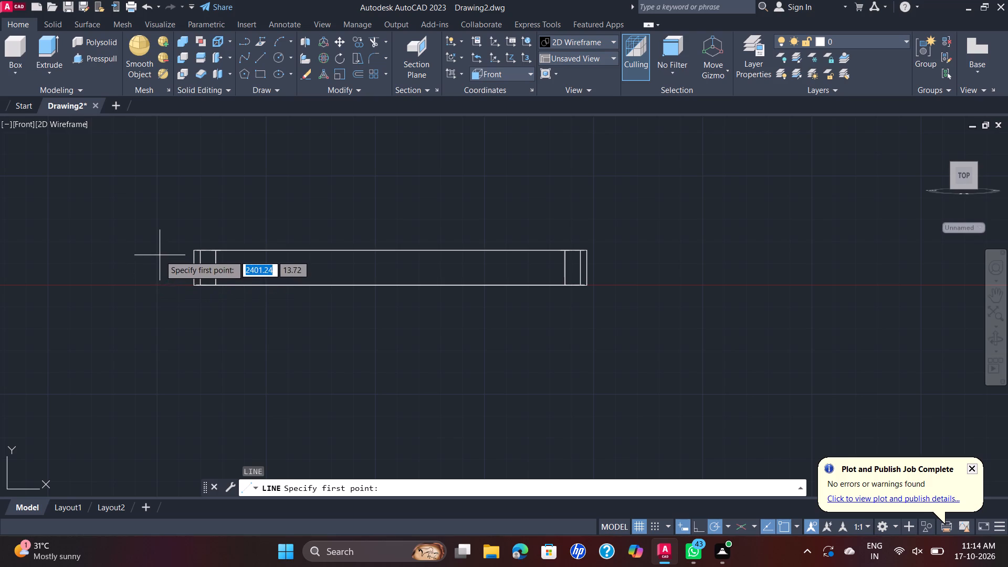
{"action": "left_click", "coordinate": [390, 285]}
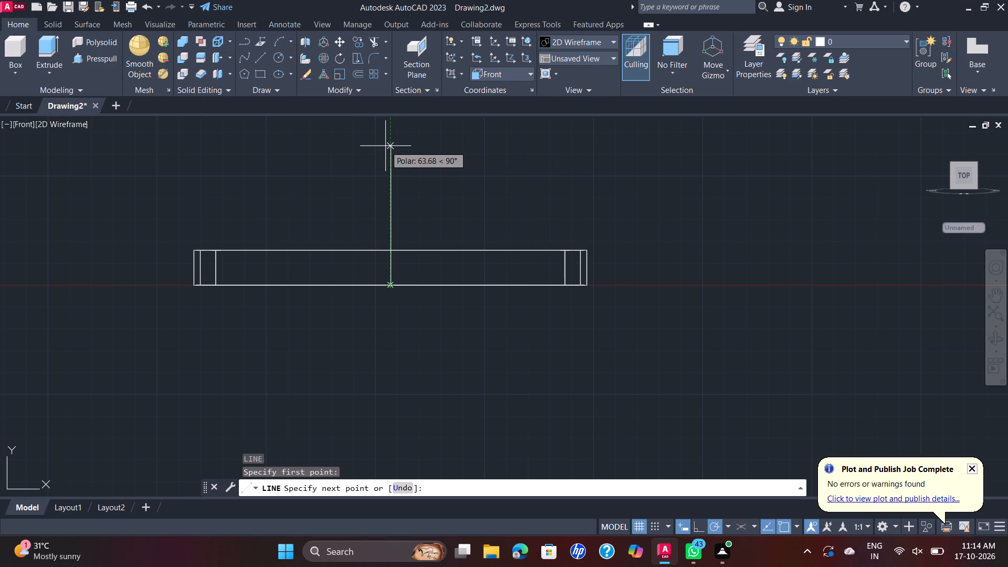
{"action": "type", "text": "76"}
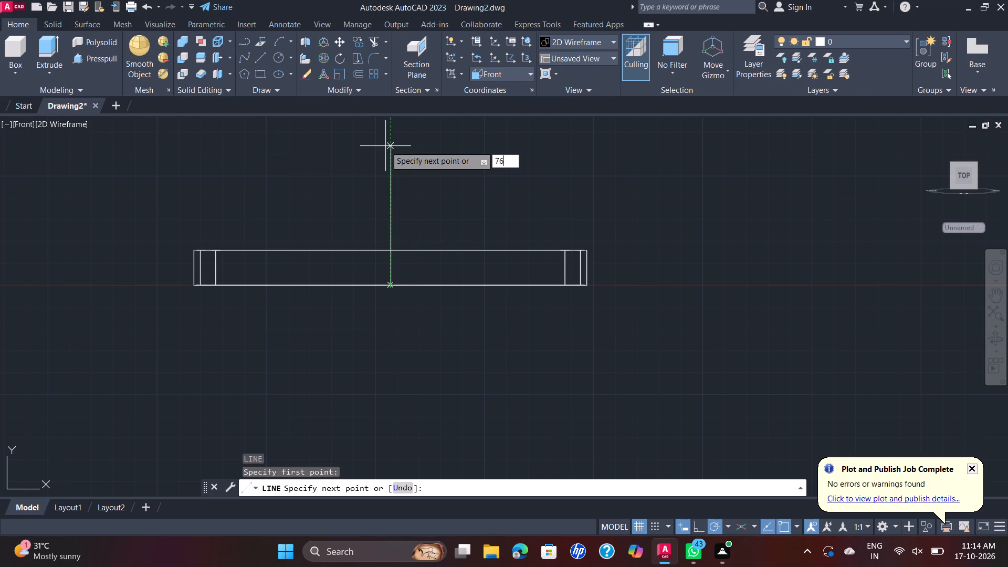
{"action": "key", "text": "Return"}
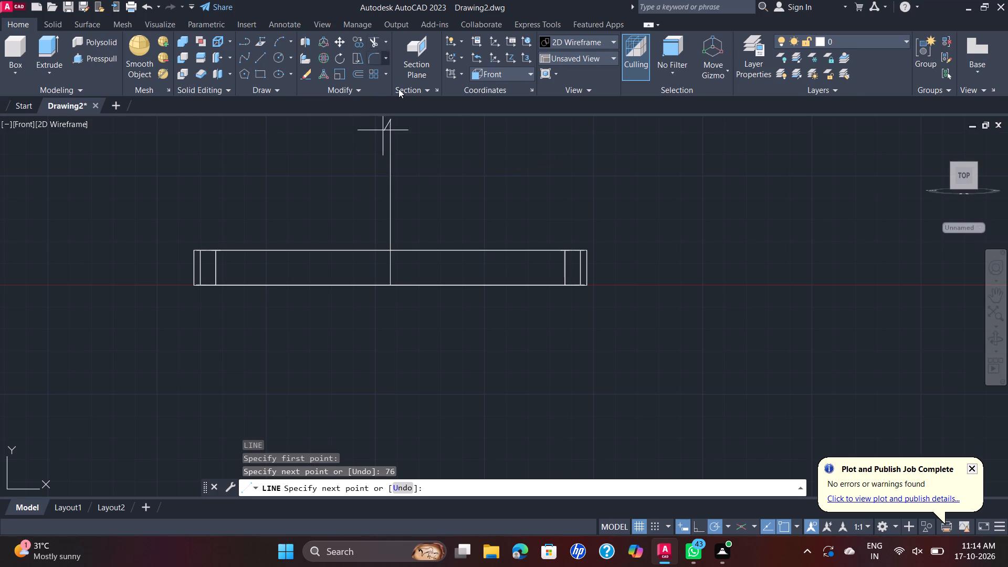
{"action": "scroll", "coordinate": [403, 128], "scroll_direction": "down", "scroll_amount": 1}
{"action": "middle_click_drag", "start_coordinate": [401, 196], "coordinate": [436, 349]}
{"action": "scroll", "coordinate": [402, 196], "scroll_direction": "down", "scroll_amount": 1}
{"action": "scroll", "coordinate": [436, 349], "scroll_direction": "up", "scroll_amount": 1}
{"action": "key", "text": "Escape"}
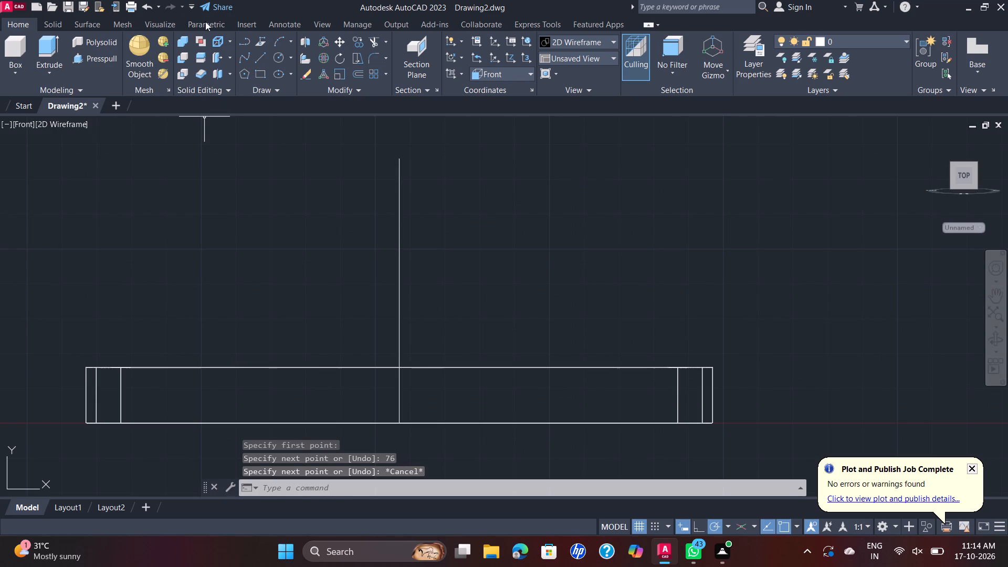
Draw two concentric circles of radius 54 and radius 45 centred on the top end of the vertical line.
{"action": "left_click", "coordinate": [279, 53]}
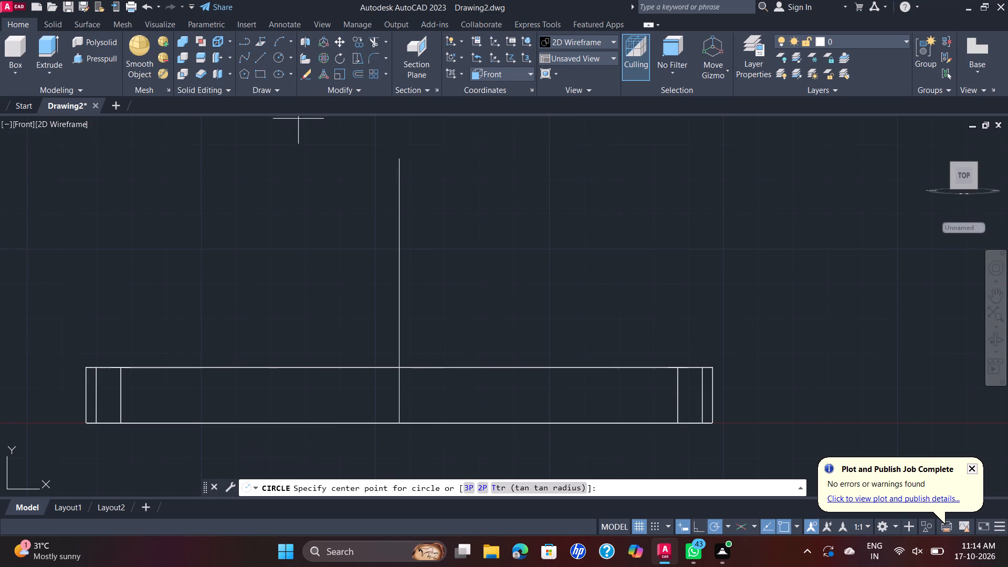
{"action": "left_click", "coordinate": [400, 159]}
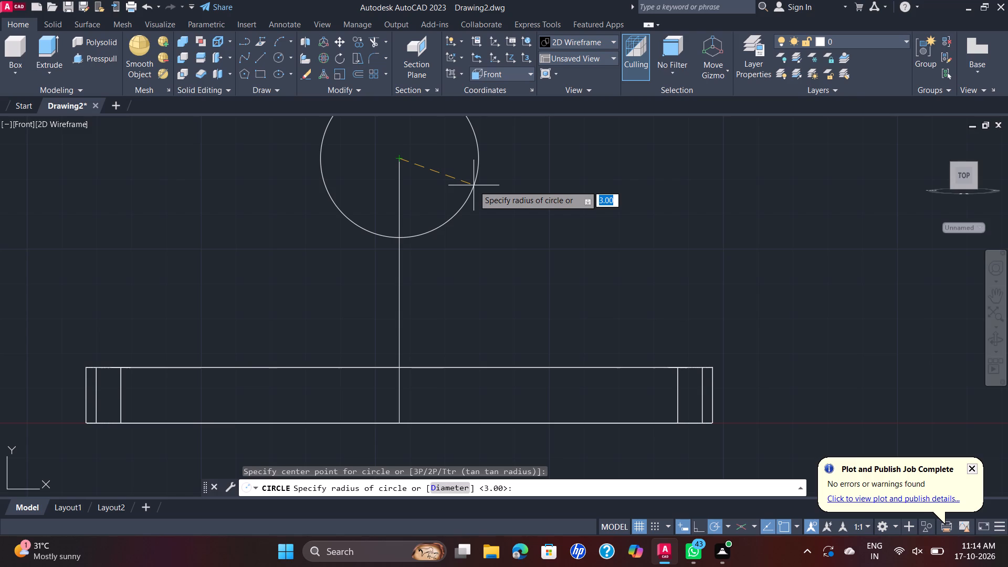
{"action": "type", "text": "54"}
{"action": "key", "text": "Return"}
{"action": "scroll", "coordinate": [459, 161], "scroll_direction": "down", "scroll_amount": 1}
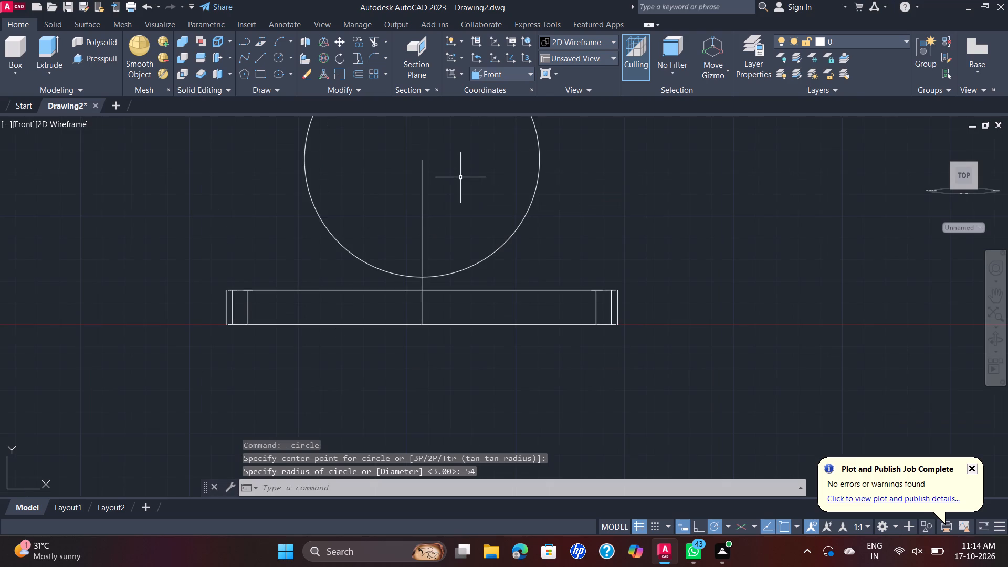
{"action": "key", "text": "space"}
{"action": "left_click", "coordinate": [421, 162]}
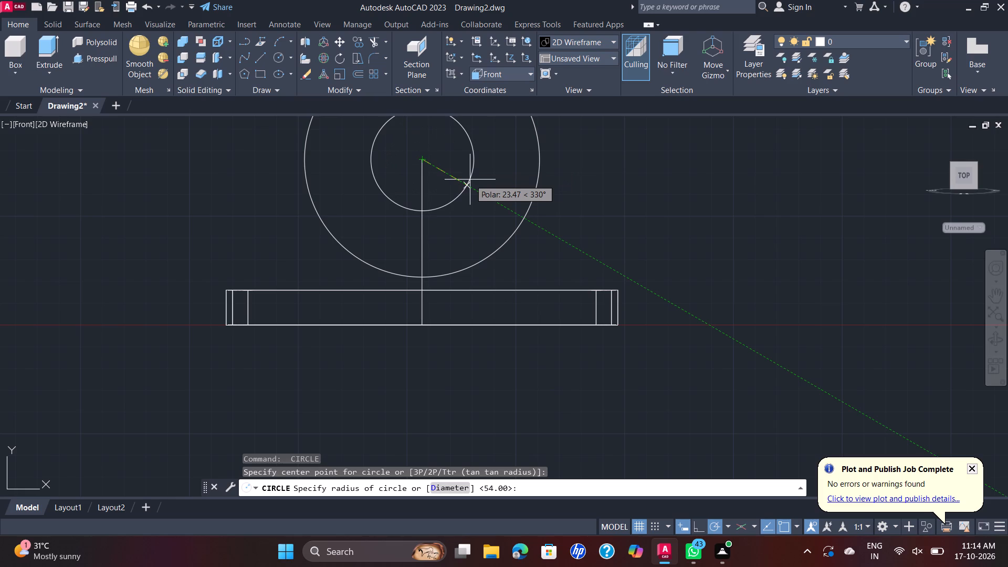
{"action": "type", "text": "45"}
{"action": "key", "text": "Return"}
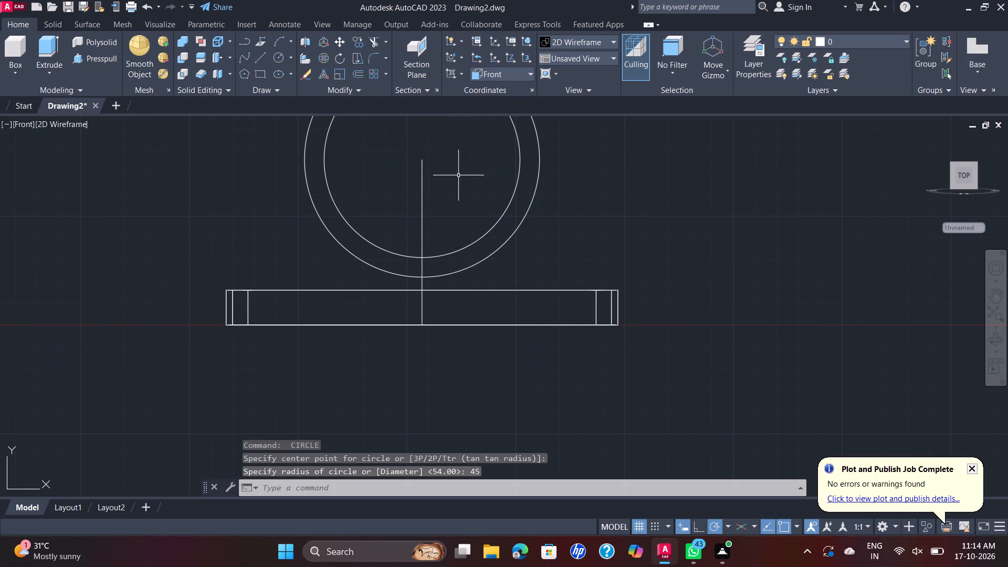
Draw a third concentric circle of diameter 120 centred on the top end of the vertical line.
{"action": "key", "text": "space"}
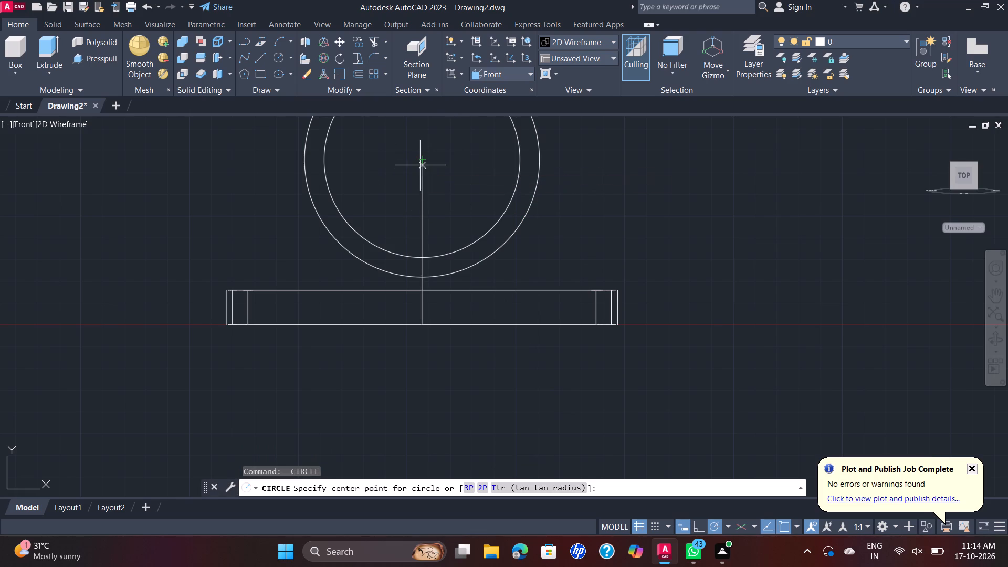
{"action": "left_click", "coordinate": [423, 158]}
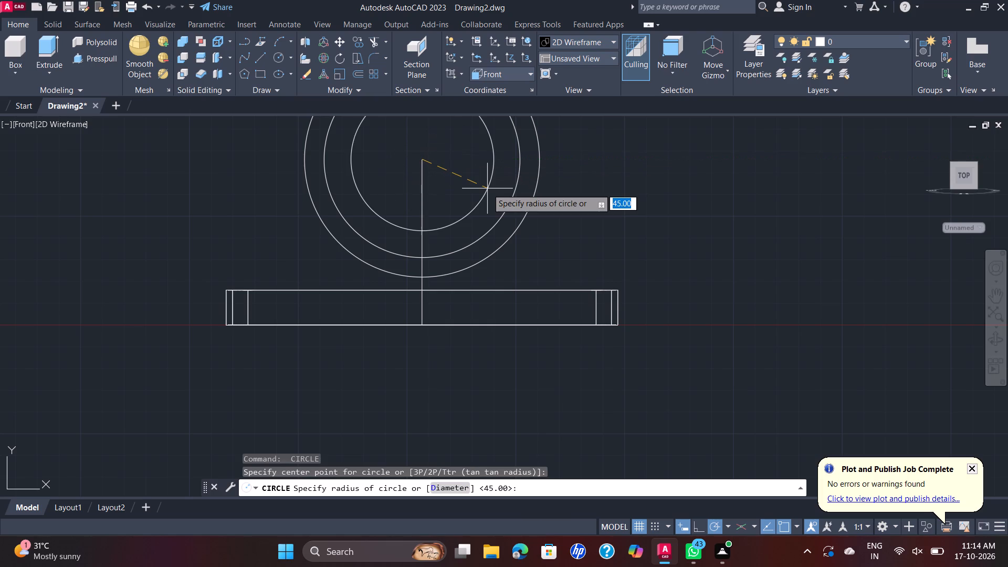
{"action": "key", "text": "d"}
{"action": "key", "text": "Return"}
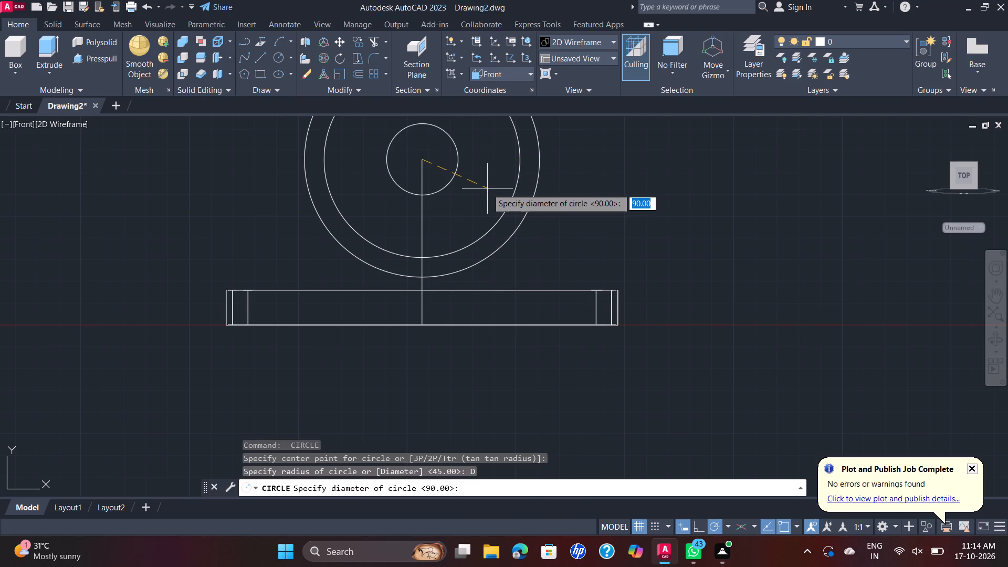
{"action": "type", "text": "120"}
{"action": "key", "text": "Return"}
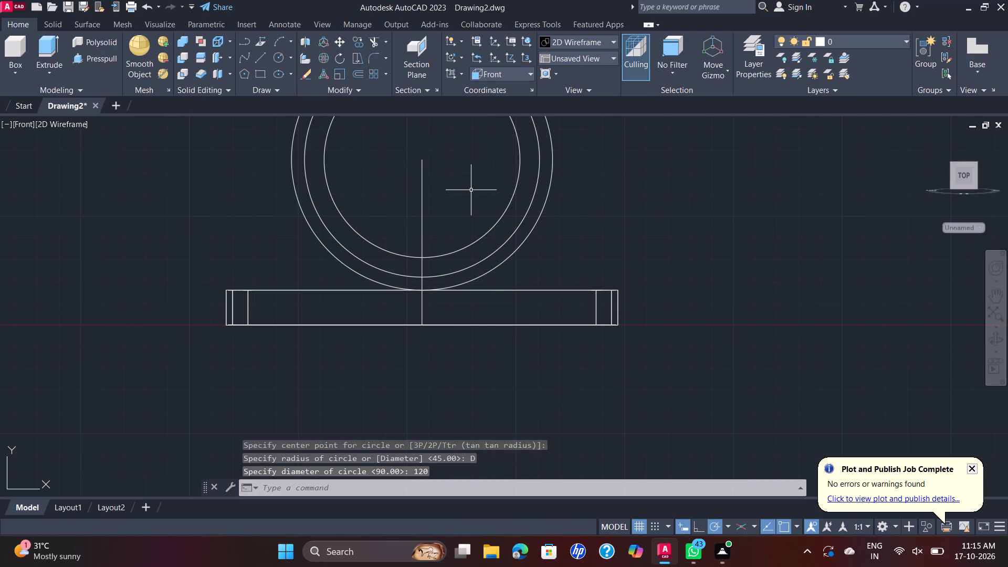
Draw a line from the circles' common centre up to the right at 45°, ending just beyond the diameter 120 circle.
{"action": "scroll", "coordinate": [471, 190], "scroll_direction": "down", "scroll_amount": 1}
{"action": "middle_click_drag", "start_coordinate": [471, 190], "coordinate": [467, 315]}
{"action": "scroll", "coordinate": [467, 315], "scroll_direction": "up", "scroll_amount": 1}
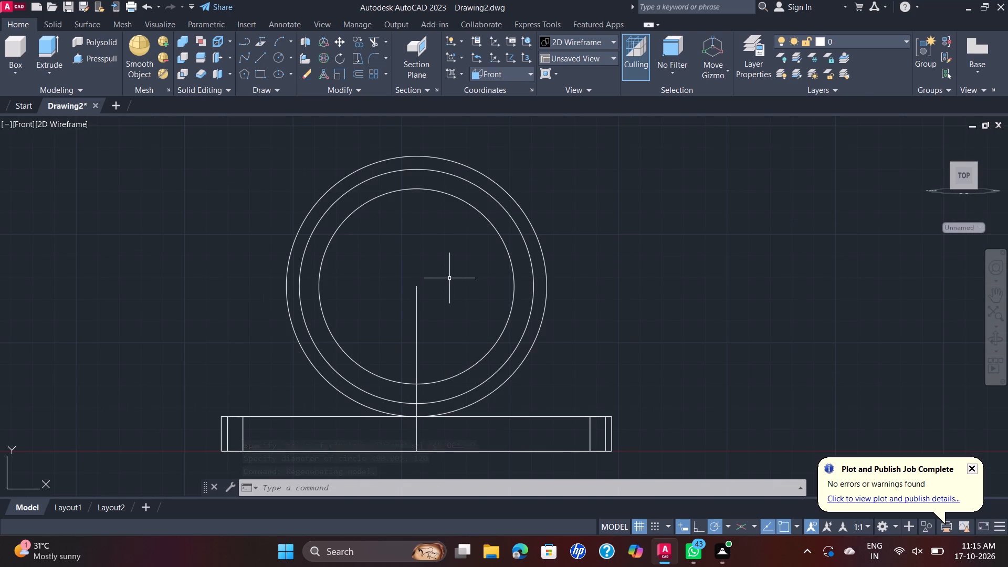
{"action": "key", "text": "l"}
{"action": "key", "text": "Return"}
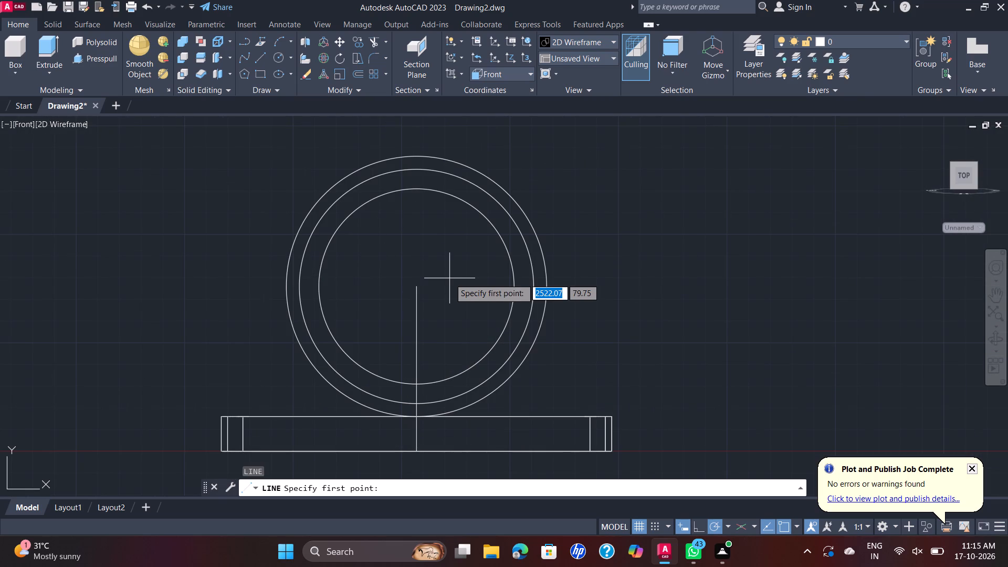
{"action": "left_click", "coordinate": [414, 288]}
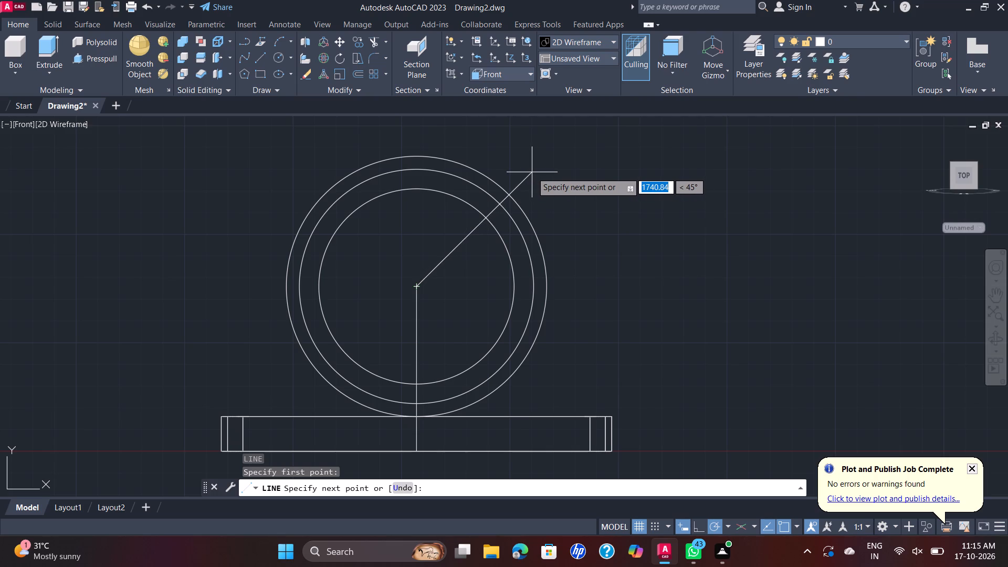
{"action": "left_click", "coordinate": [532, 172]}
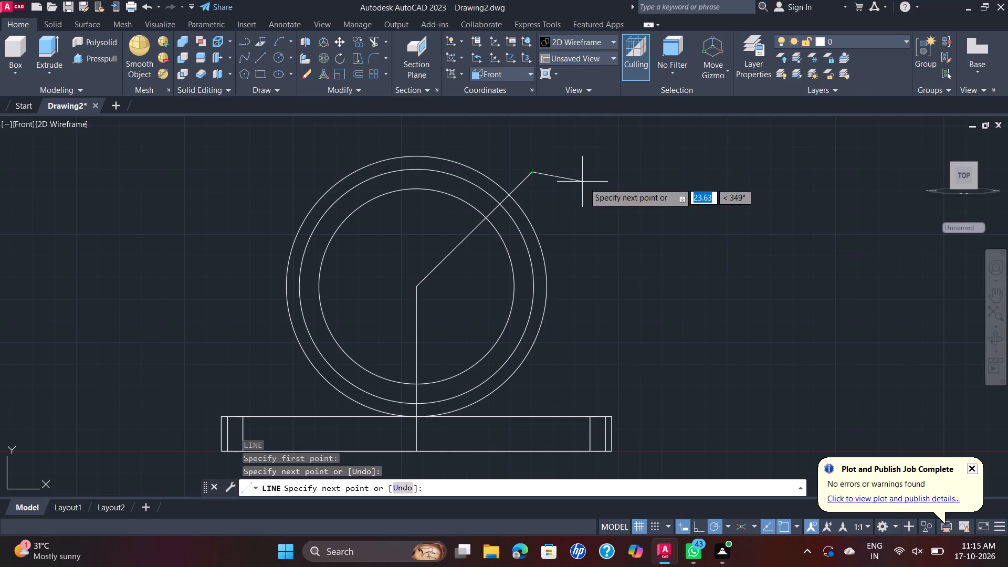
{"action": "key", "text": "Escape"}
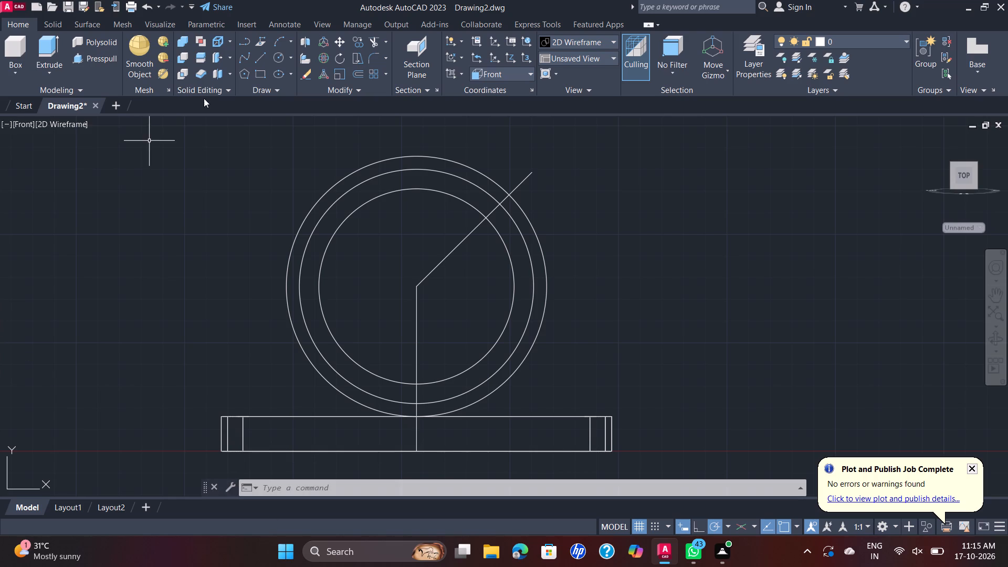
Draw circles of radius 12 and radius 5 centred where the 45° line crosses the diameter 120 circle.
{"action": "left_click", "coordinate": [278, 58]}
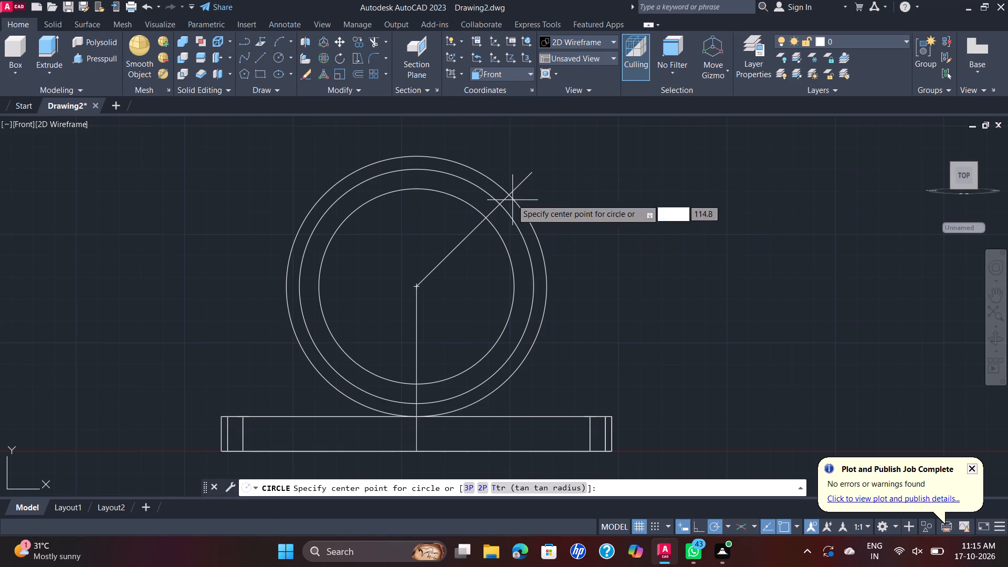
{"action": "left_click", "coordinate": [507, 193]}
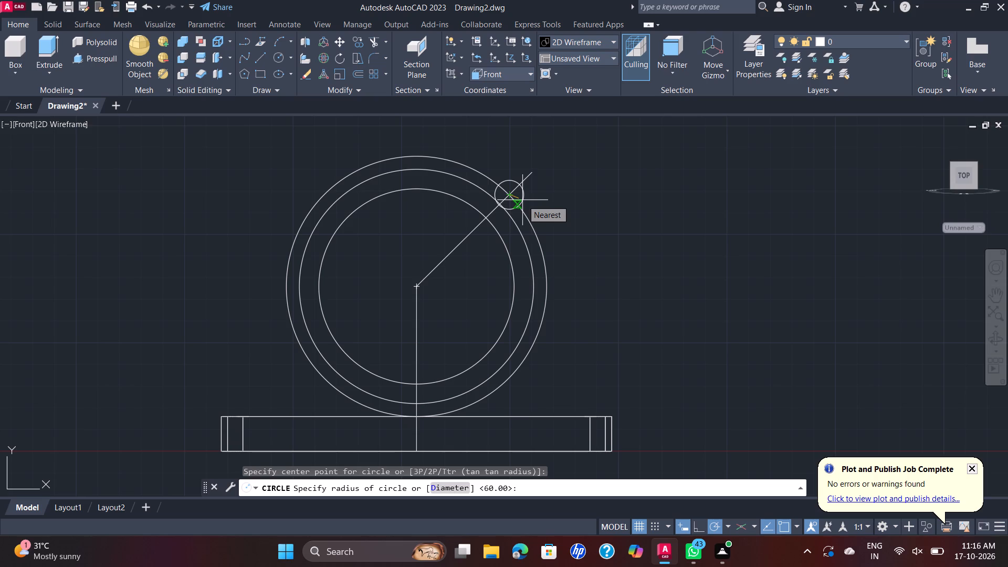
{"action": "type", "text": "12"}
{"action": "key", "text": "Return"}
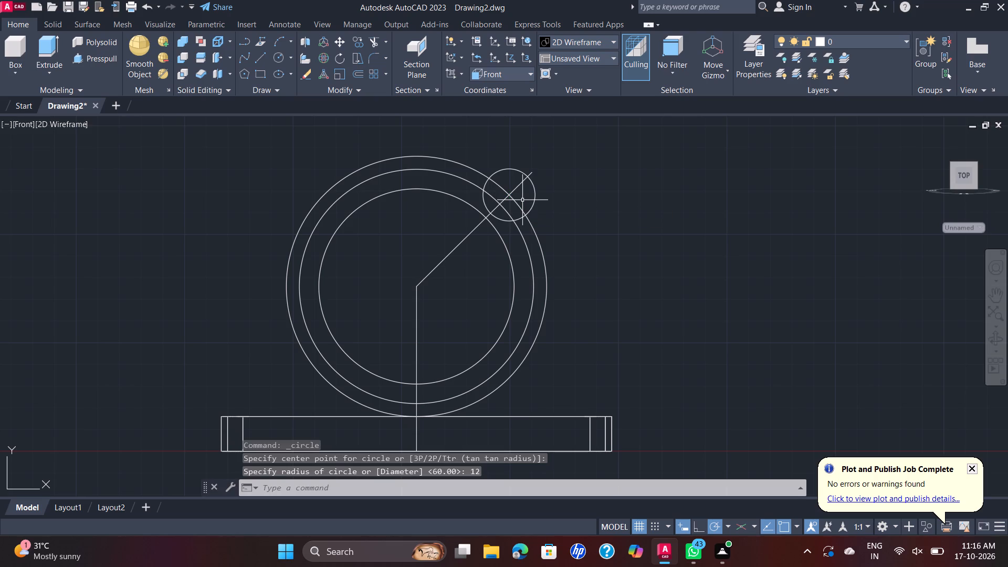
{"action": "key", "text": "space"}
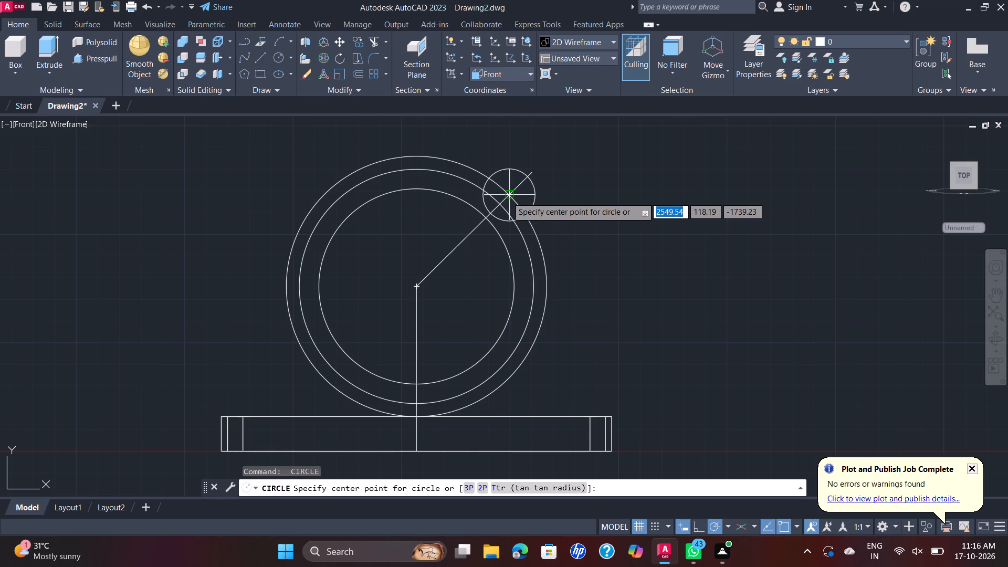
{"action": "left_click", "coordinate": [507, 197]}
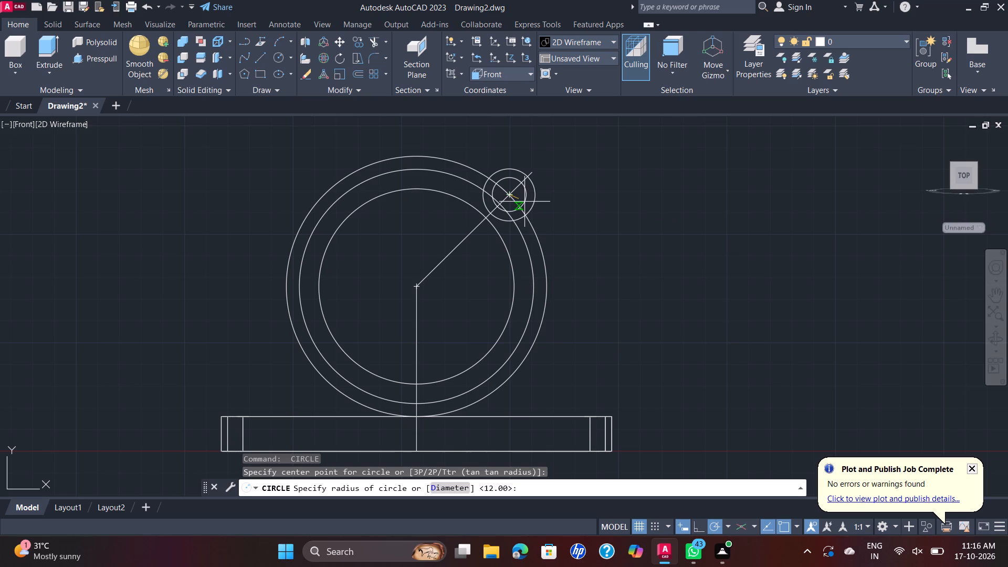
{"action": "key", "text": "5"}
{"action": "key", "text": "Return"}
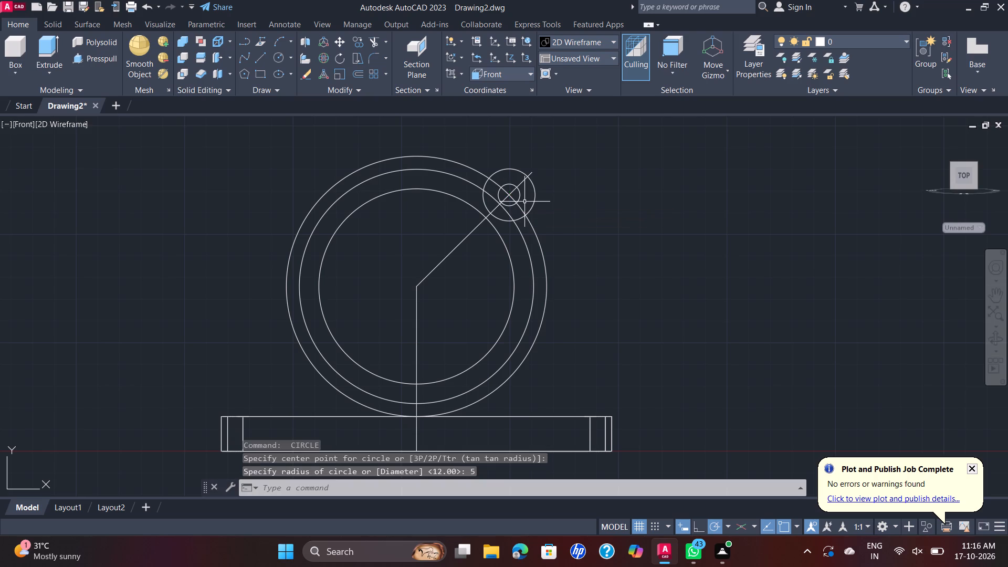
{"action": "key", "text": "Escape"}
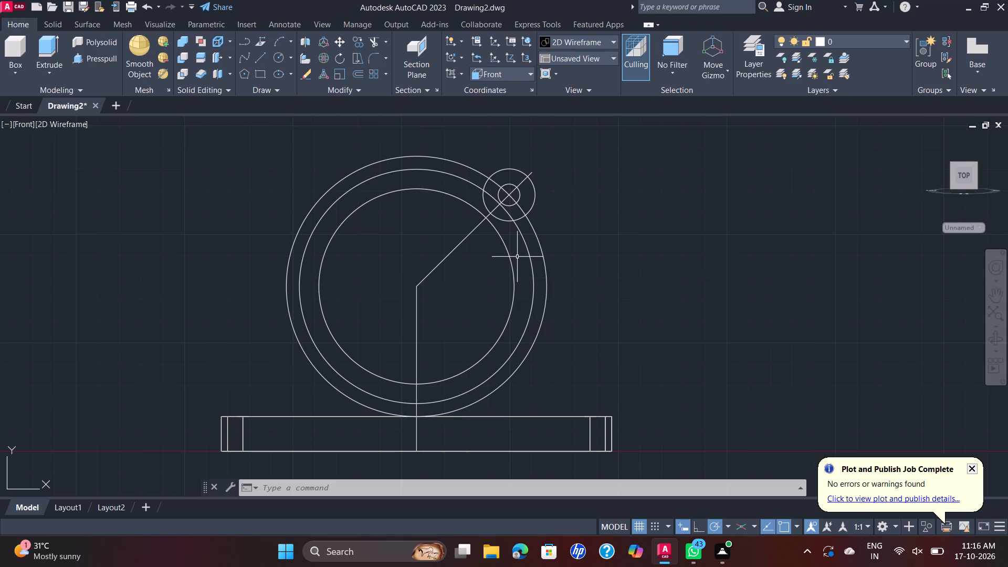
Draw a short sloping line from the upper-left intersection of the radius 12 and diameter 120 circles to just inside the radius 54 circle.
{"action": "key", "text": "l"}
{"action": "key", "text": "Return"}
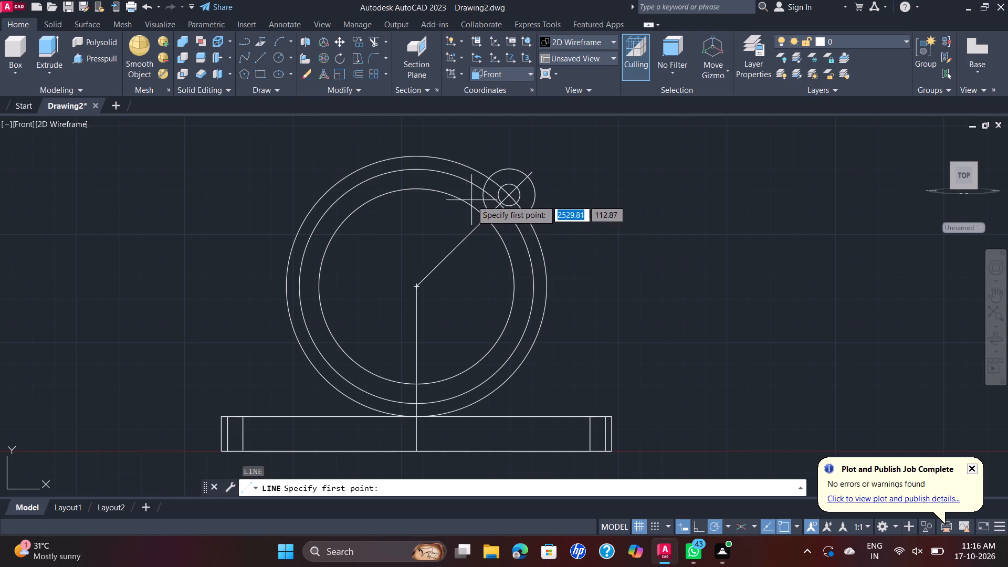
{"action": "scroll", "coordinate": [478, 188], "scroll_direction": "up", "scroll_amount": 2}
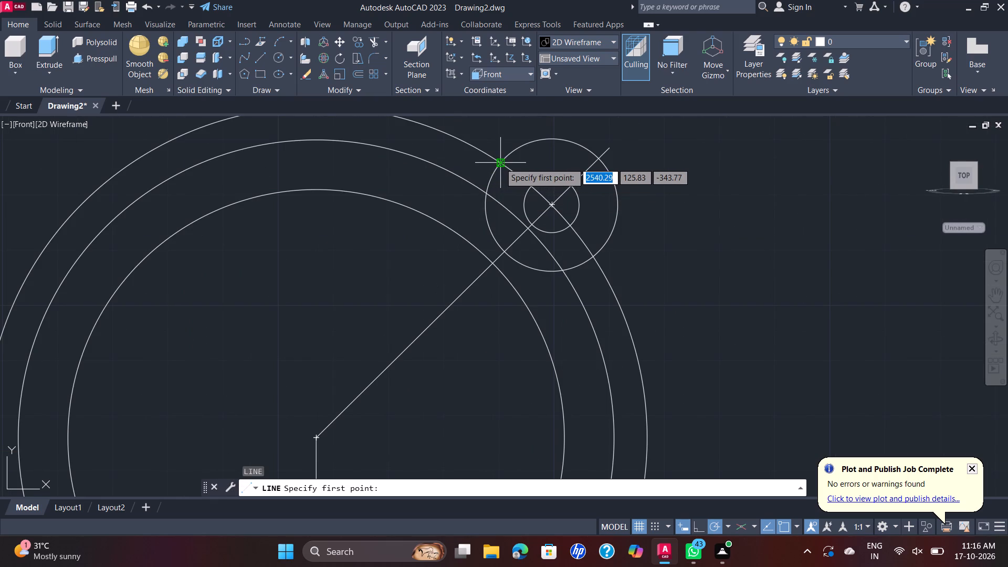
{"action": "scroll", "coordinate": [501, 163], "scroll_direction": "up", "scroll_amount": 3}
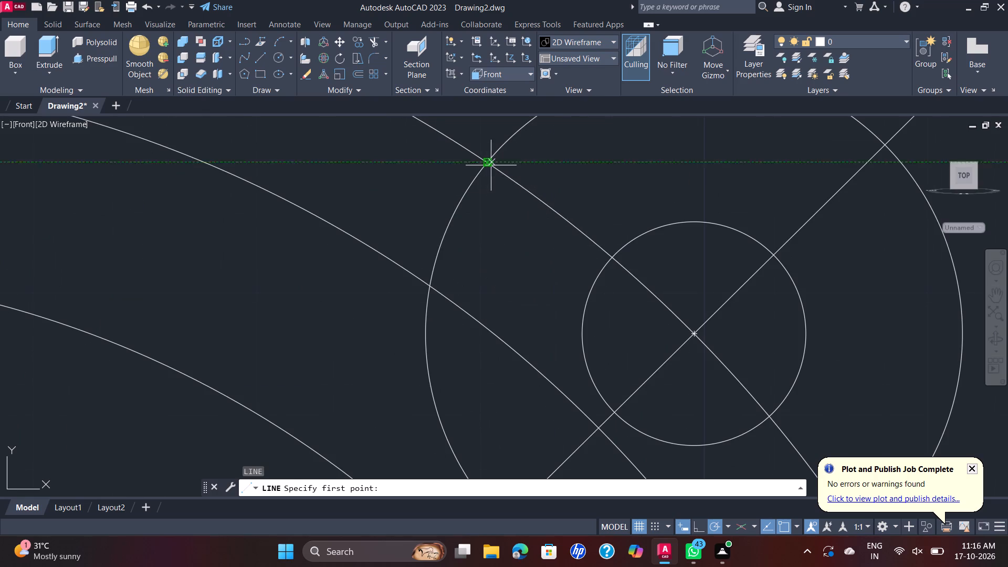
{"action": "left_click", "coordinate": [487, 165]}
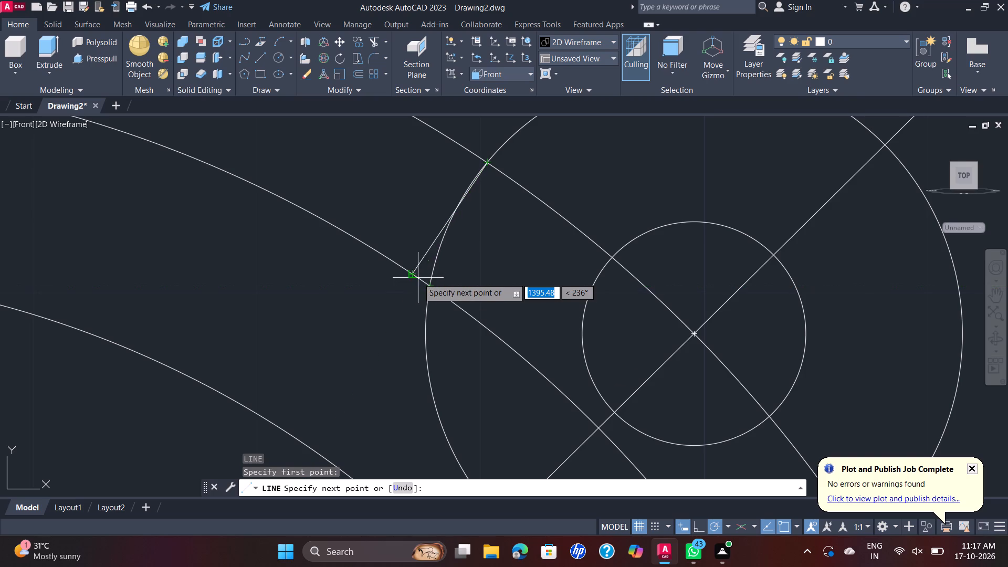
{"action": "left_click", "coordinate": [399, 299]}
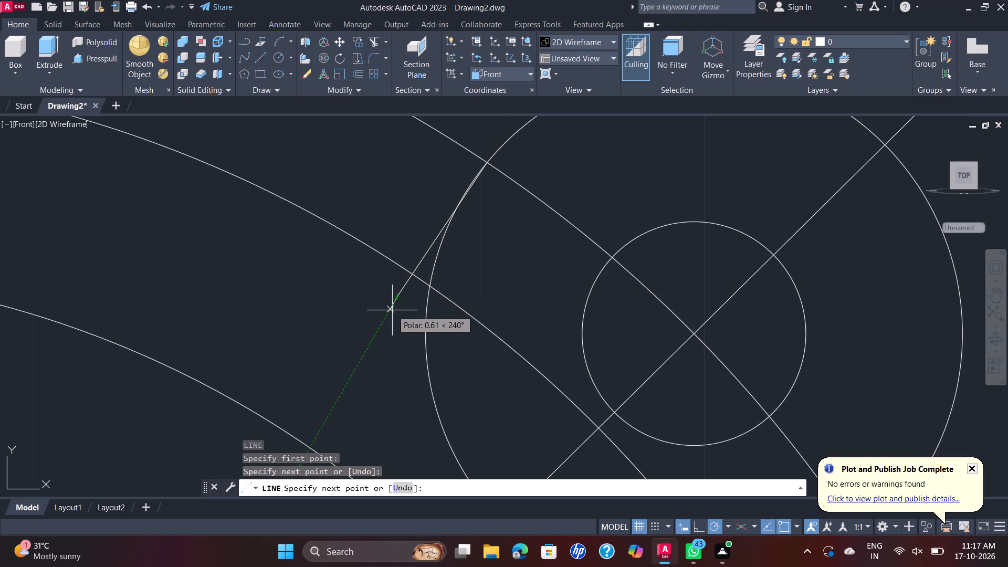
{"action": "key", "text": "Escape"}
{"action": "scroll", "coordinate": [421, 316], "scroll_direction": "down", "scroll_amount": 2}
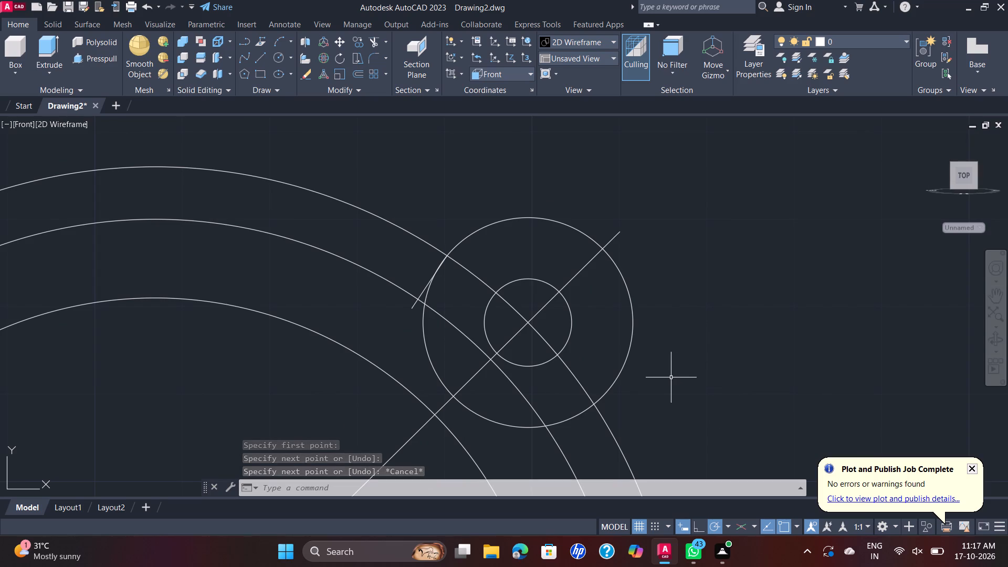
Draw a line about 9.4 long at 210° from the lower-right intersection of the radius 12 and diameter 120 circles, ending inside the radius 54 circle.
{"action": "key", "text": "space"}
{"action": "scroll", "coordinate": [635, 407], "scroll_direction": "up", "scroll_amount": 2}
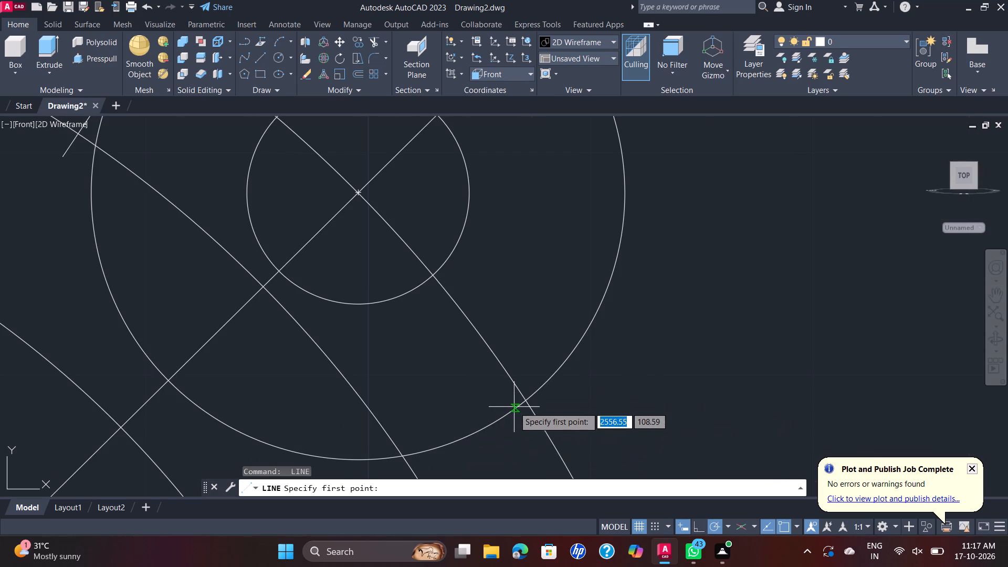
{"action": "left_click", "coordinate": [524, 403]}
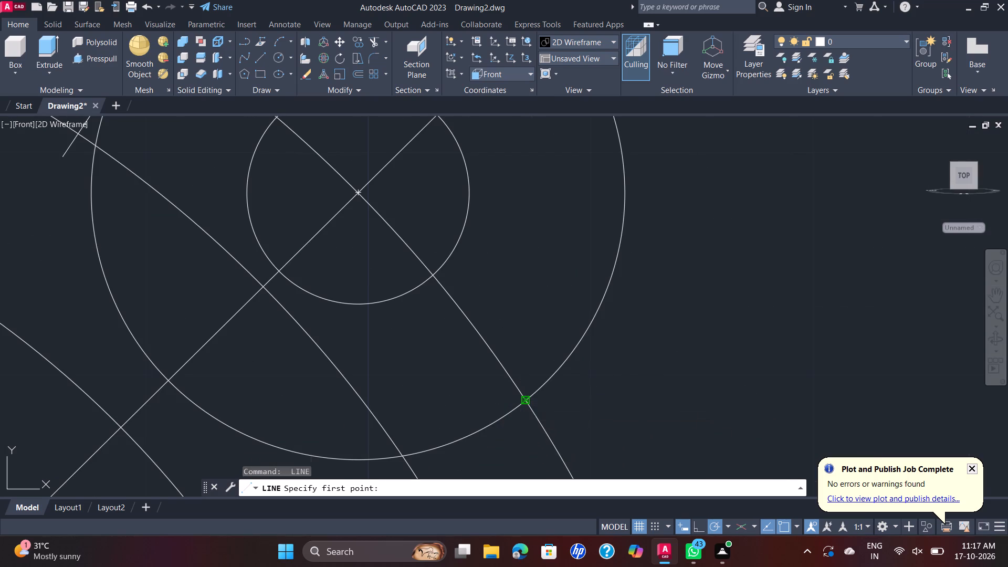
{"action": "middle_click_drag", "start_coordinate": [459, 436], "coordinate": [493, 321]}
{"action": "scroll", "coordinate": [495, 321], "scroll_direction": "down", "scroll_amount": 2}
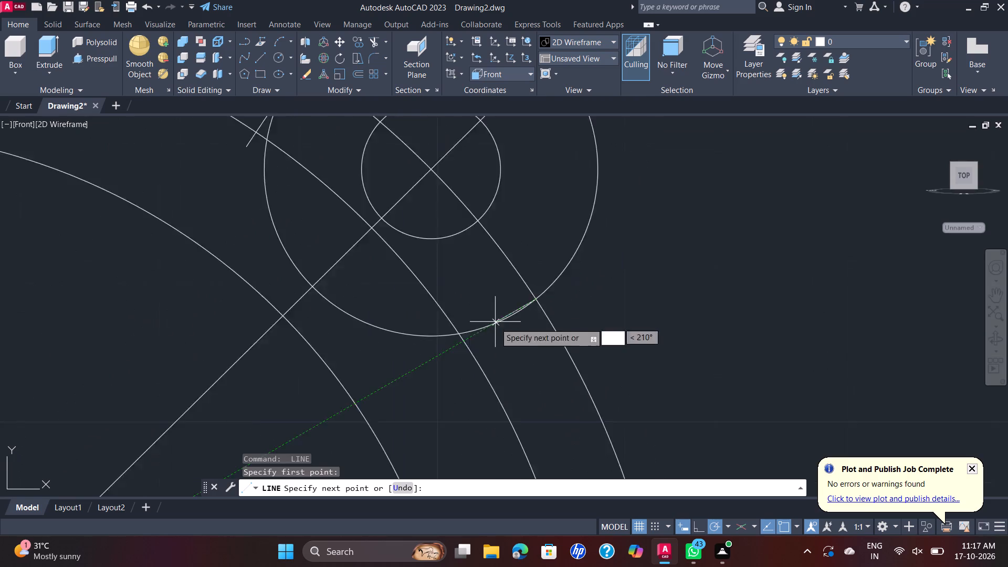
{"action": "left_click", "coordinate": [448, 345]}
{"action": "key", "text": "Escape"}
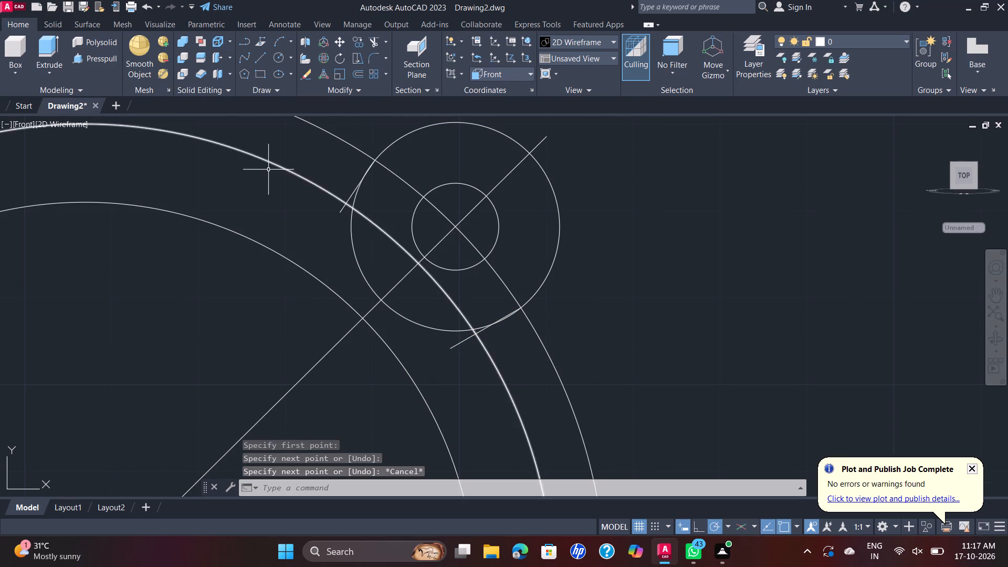
Trim the radius 12 circle's arc inside the radius 54 circle and beside the lower sloping line, plus that line's overshoot past the radius 54 circle.
{"action": "type", "text": "TR"}
{"action": "key", "text": "Return"}
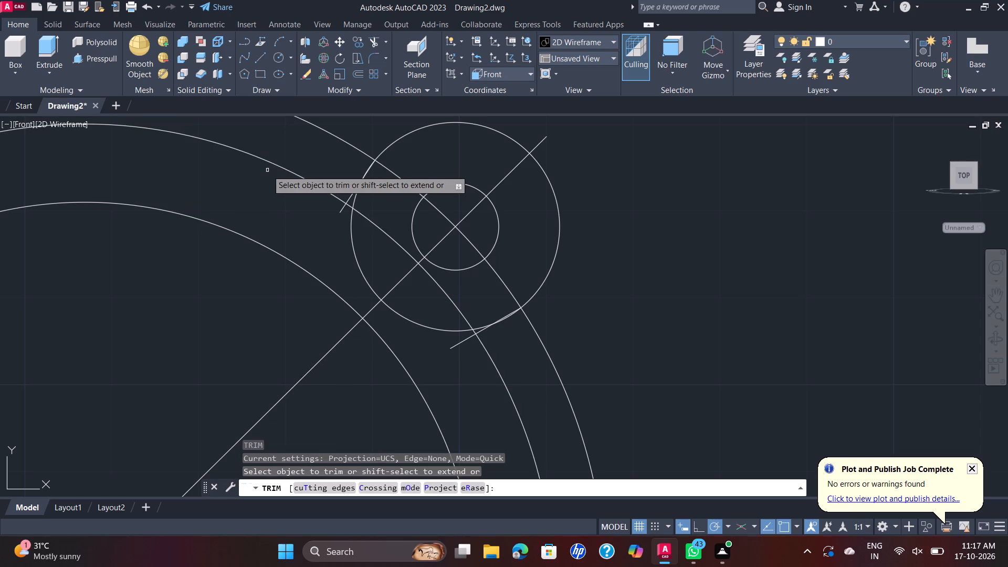
{"action": "left_click", "coordinate": [360, 272]}
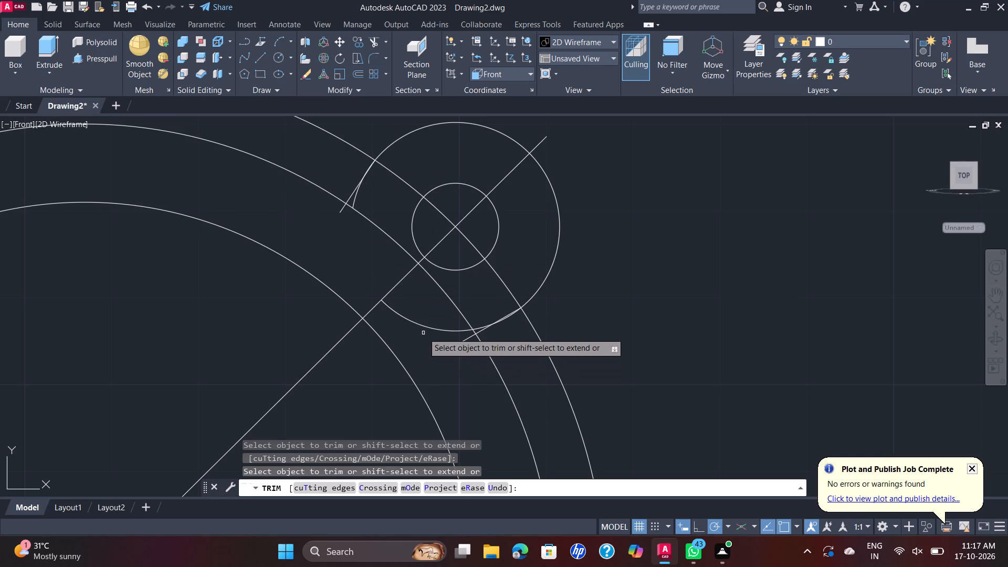
{"action": "left_click", "coordinate": [430, 328]}
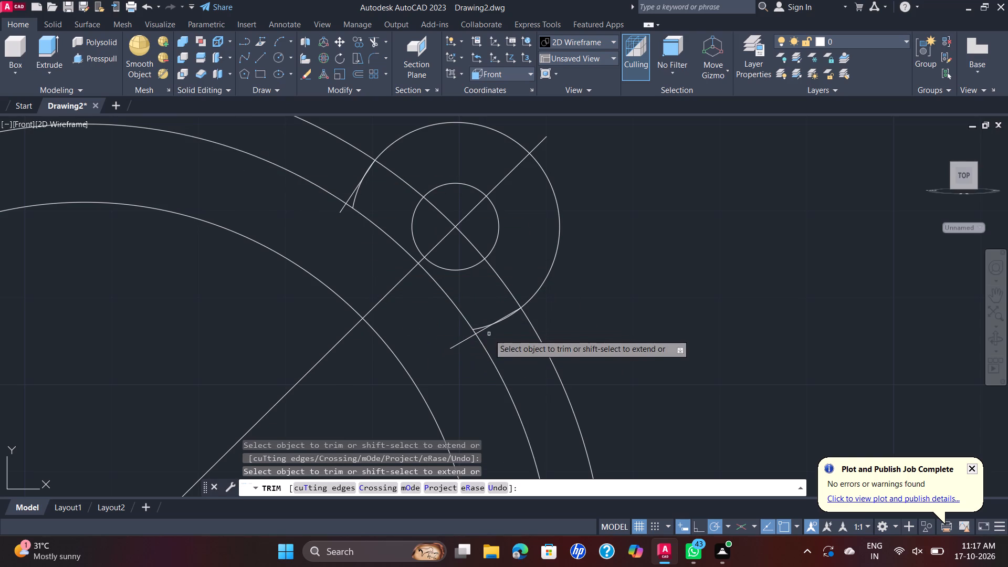
{"action": "scroll", "coordinate": [489, 332], "scroll_direction": "up", "scroll_amount": 1}
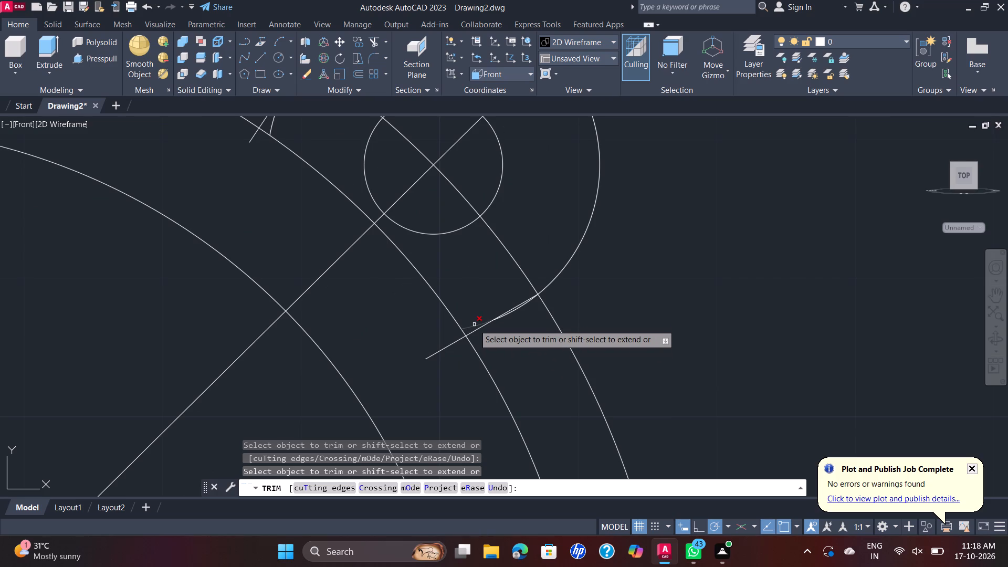
{"action": "left_click", "coordinate": [475, 326]}
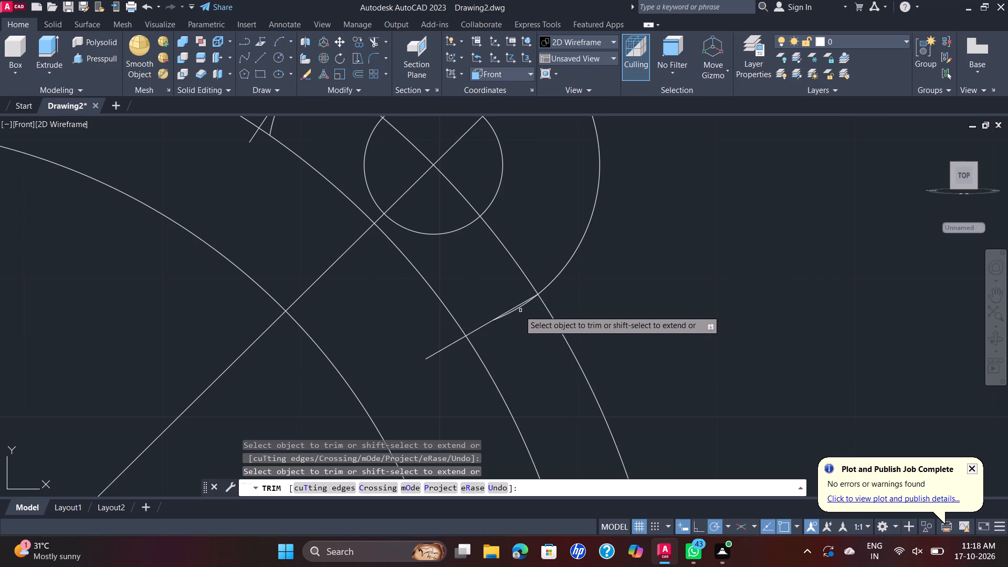
{"action": "left_click", "coordinate": [518, 310]}
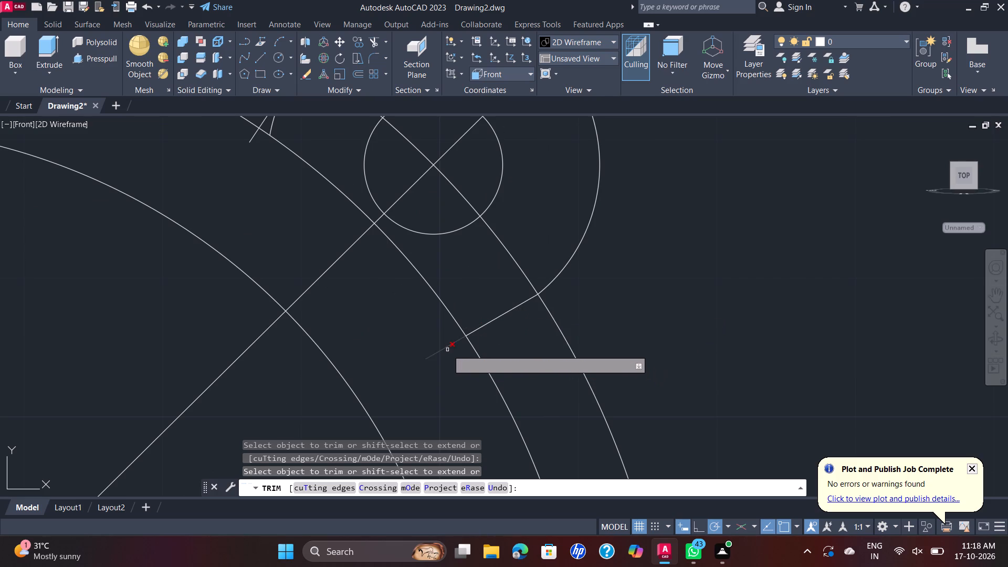
{"action": "left_click", "coordinate": [447, 350]}
{"action": "middle_click_drag", "start_coordinate": [307, 142], "coordinate": [339, 236]}
{"action": "scroll", "coordinate": [307, 142], "scroll_direction": "down", "scroll_amount": 1}
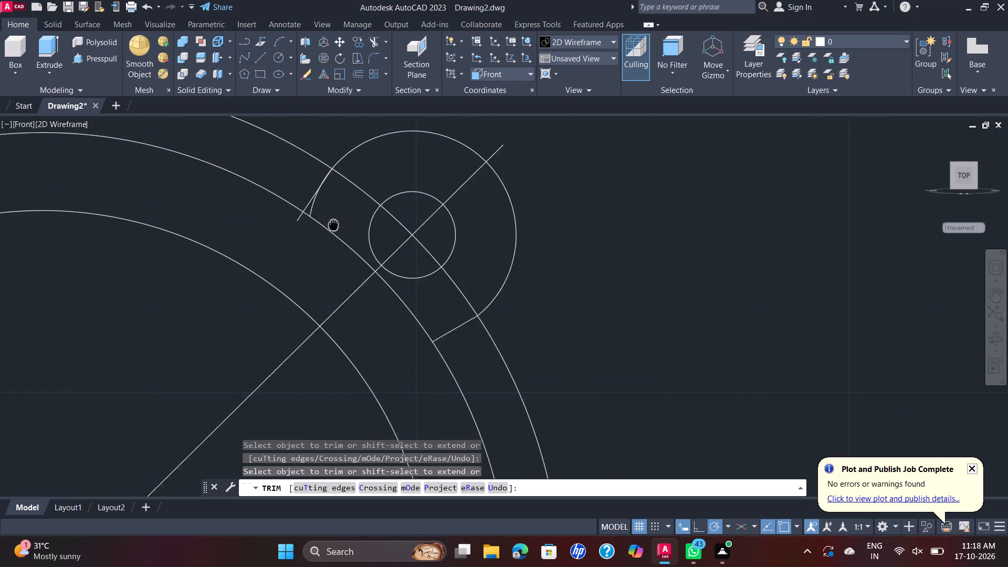
{"action": "middle_click_drag", "start_coordinate": [339, 236], "coordinate": [361, 271]}
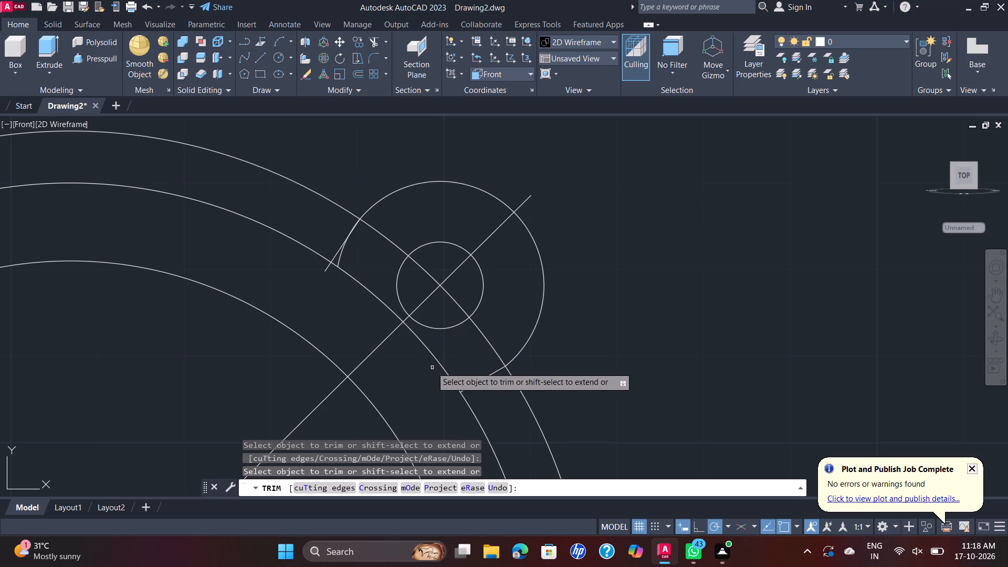
{"action": "key", "text": "Escape"}
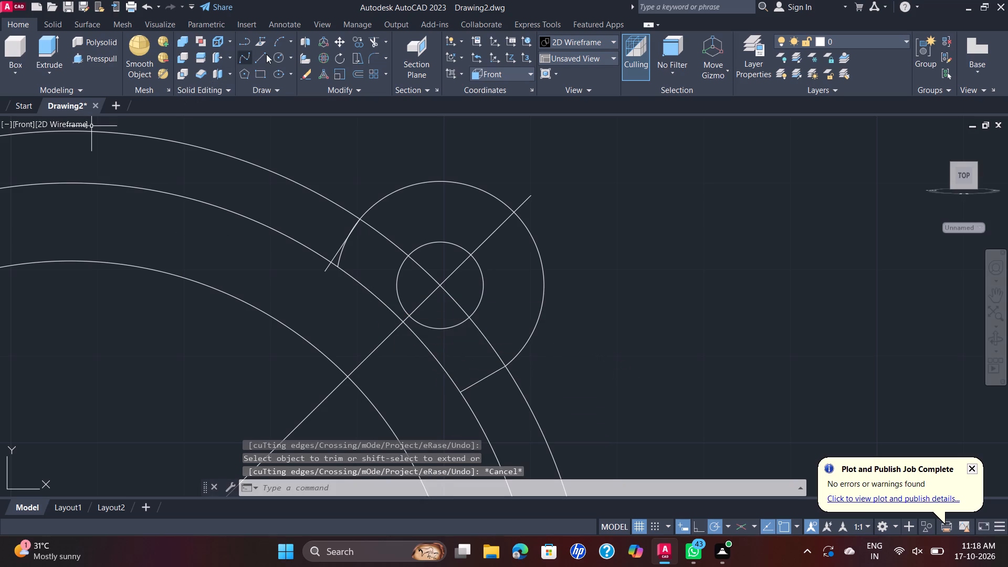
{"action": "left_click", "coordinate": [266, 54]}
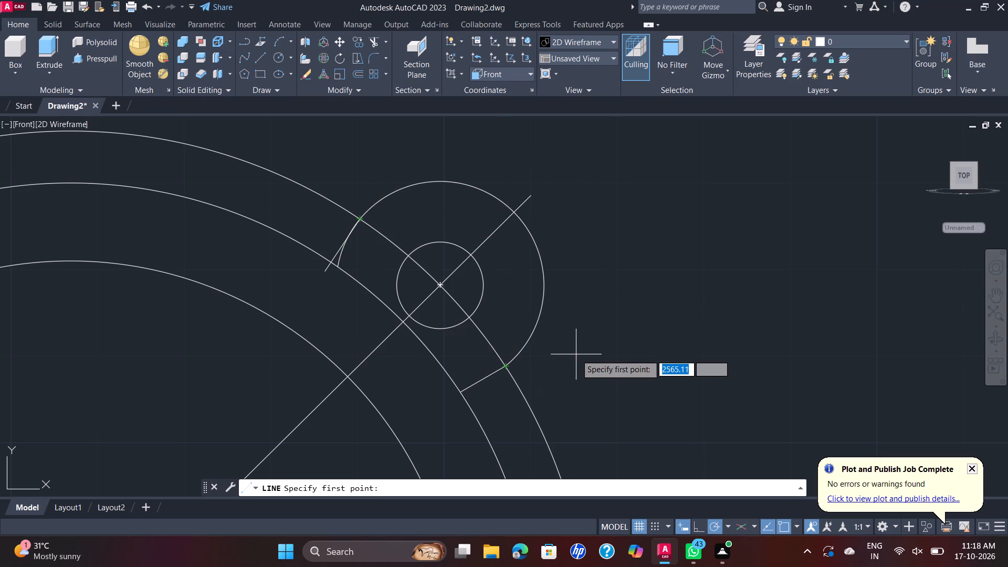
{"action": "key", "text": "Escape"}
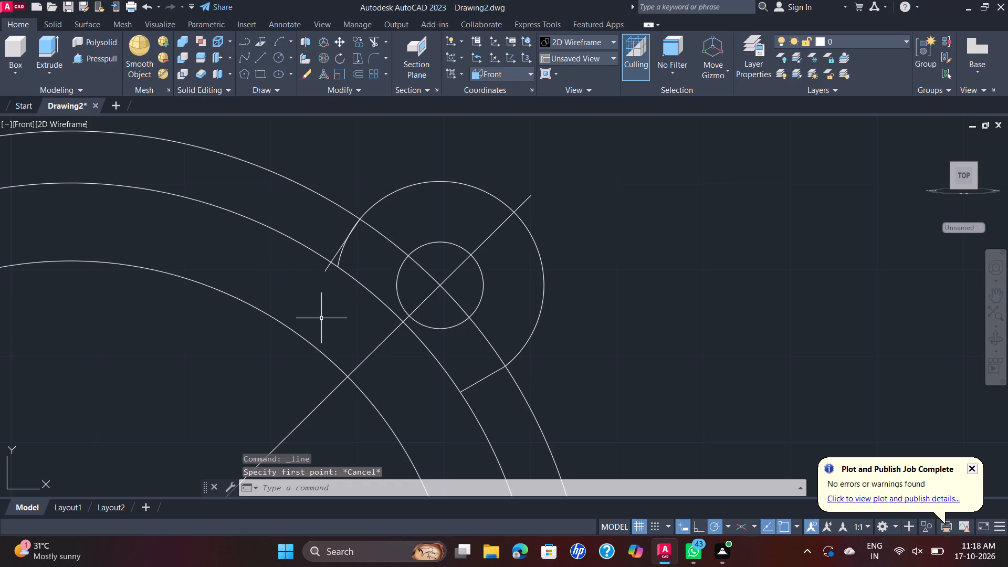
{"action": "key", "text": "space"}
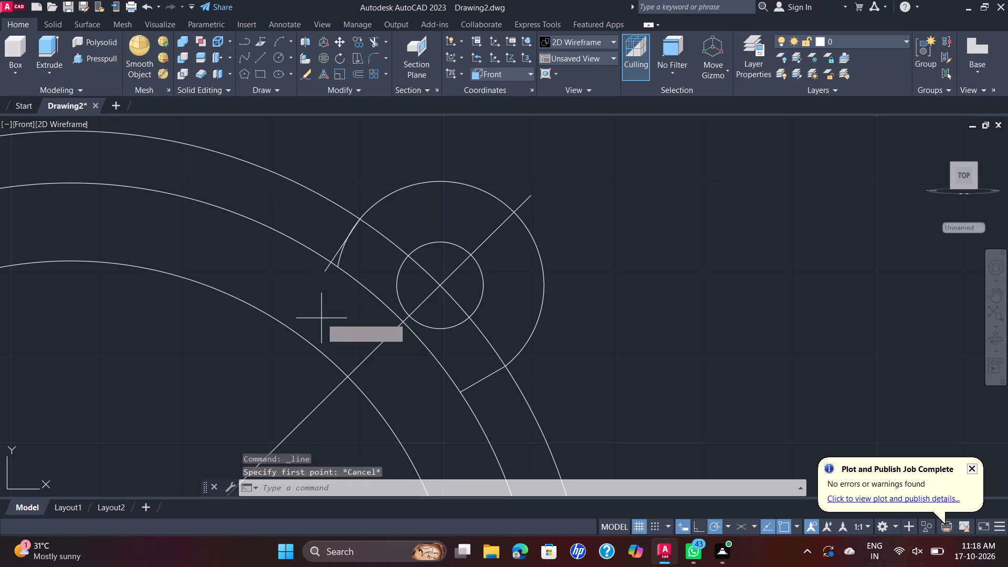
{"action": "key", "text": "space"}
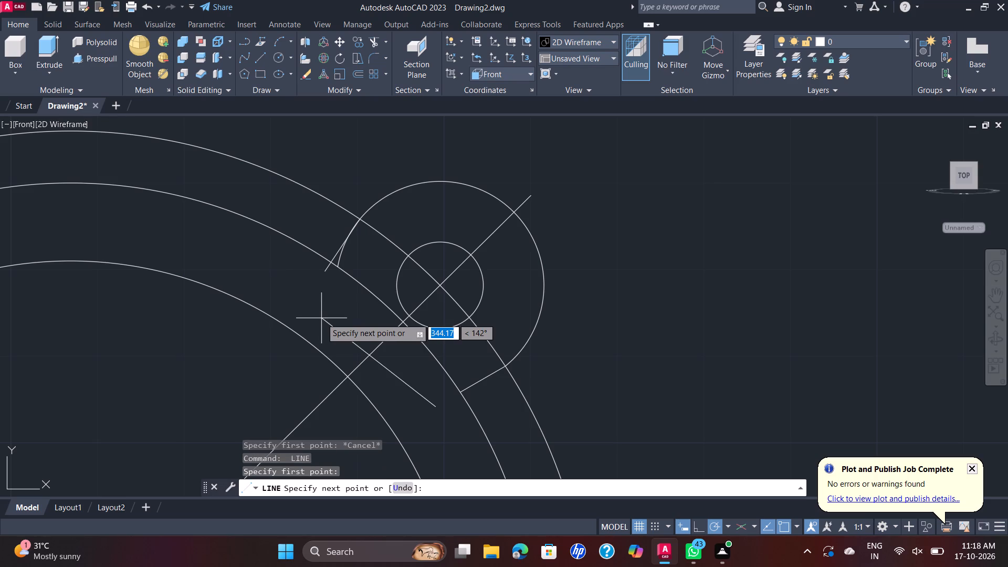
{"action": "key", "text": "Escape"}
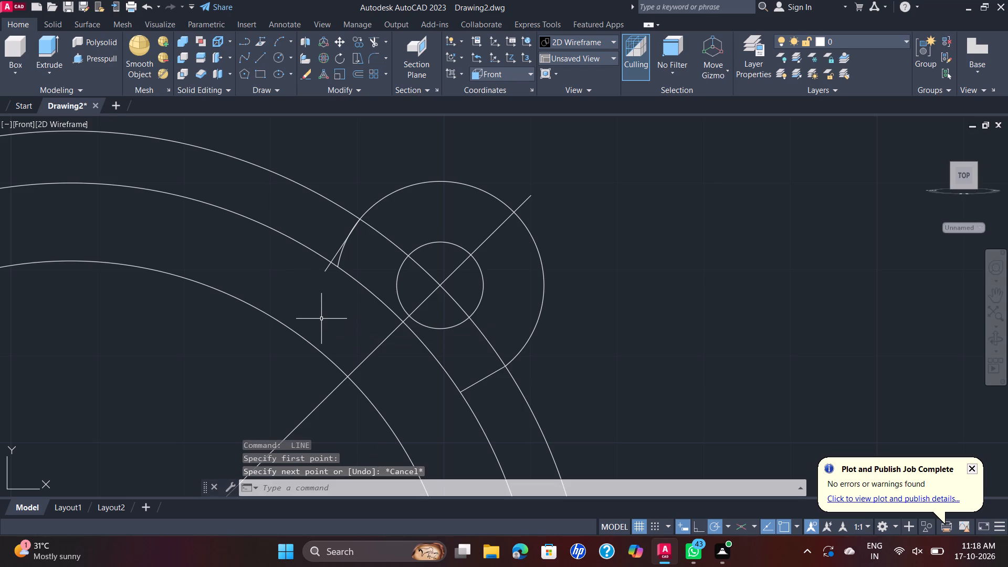
Trim the leftover radius 12 arc beside the upper sloping line and that line's overshoot inside the radius 54 circle.
{"action": "type", "text": "TR"}
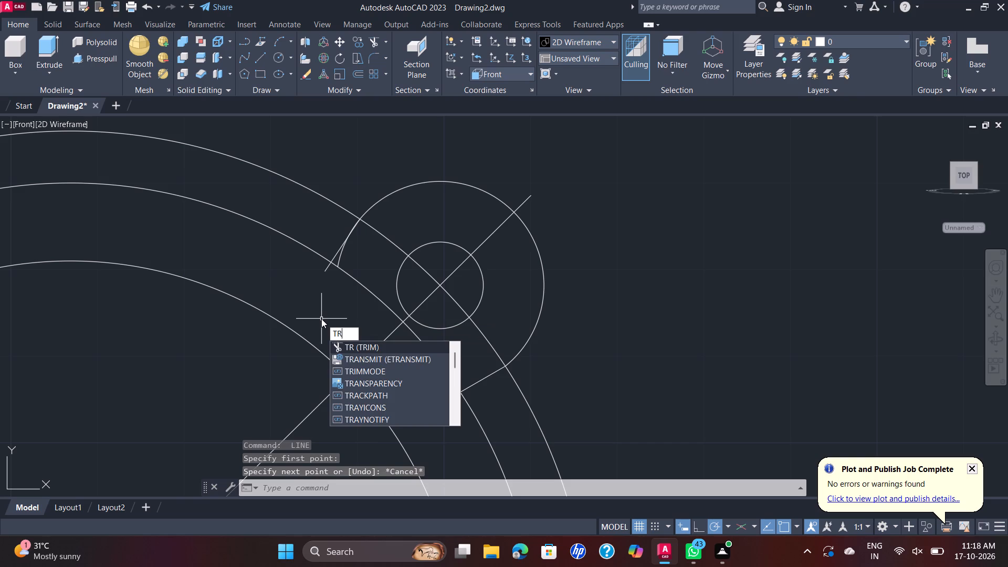
{"action": "key", "text": "Return"}
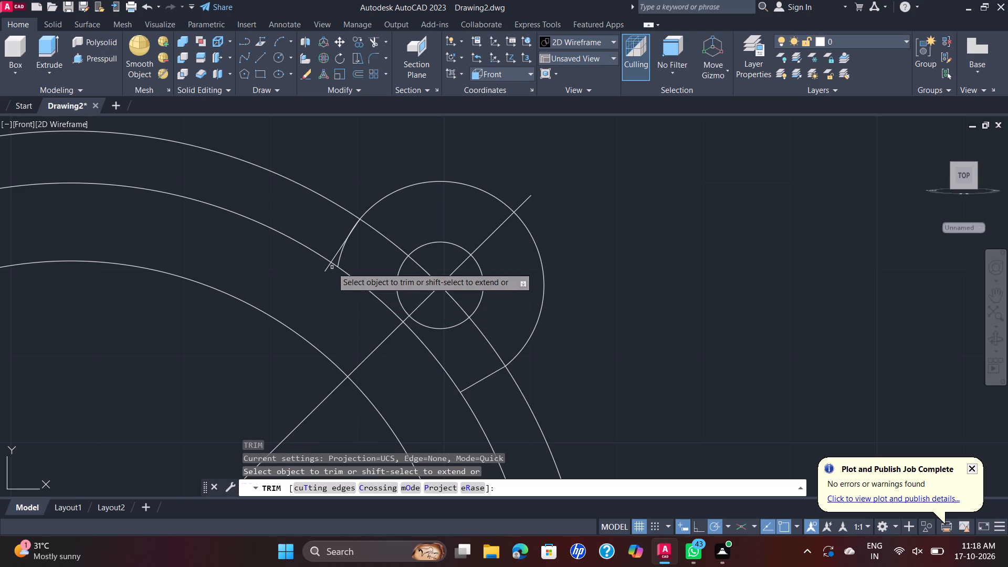
{"action": "scroll", "coordinate": [333, 264], "scroll_direction": "up", "scroll_amount": 2}
{"action": "left_click", "coordinate": [344, 253]}
{"action": "scroll", "coordinate": [374, 192], "scroll_direction": "up", "scroll_amount": 2}
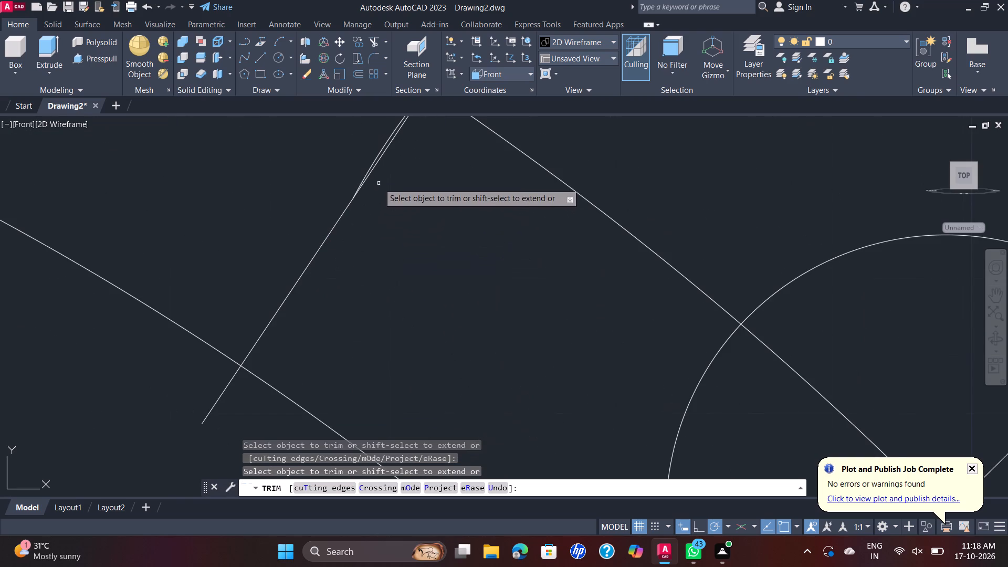
{"action": "left_click", "coordinate": [377, 154]}
{"action": "scroll", "coordinate": [377, 154], "scroll_direction": "down", "scroll_amount": 3}
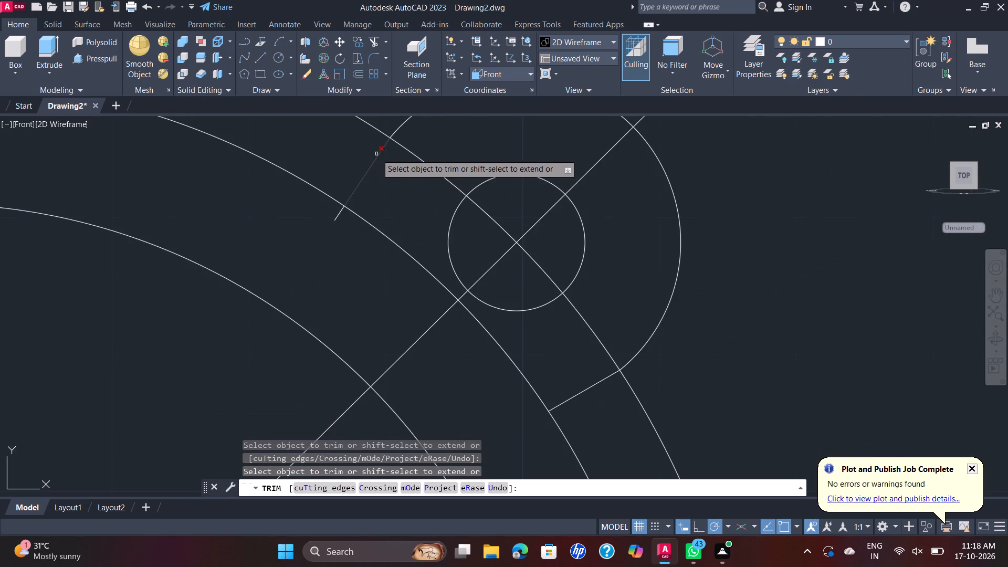
{"action": "left_click", "coordinate": [340, 216]}
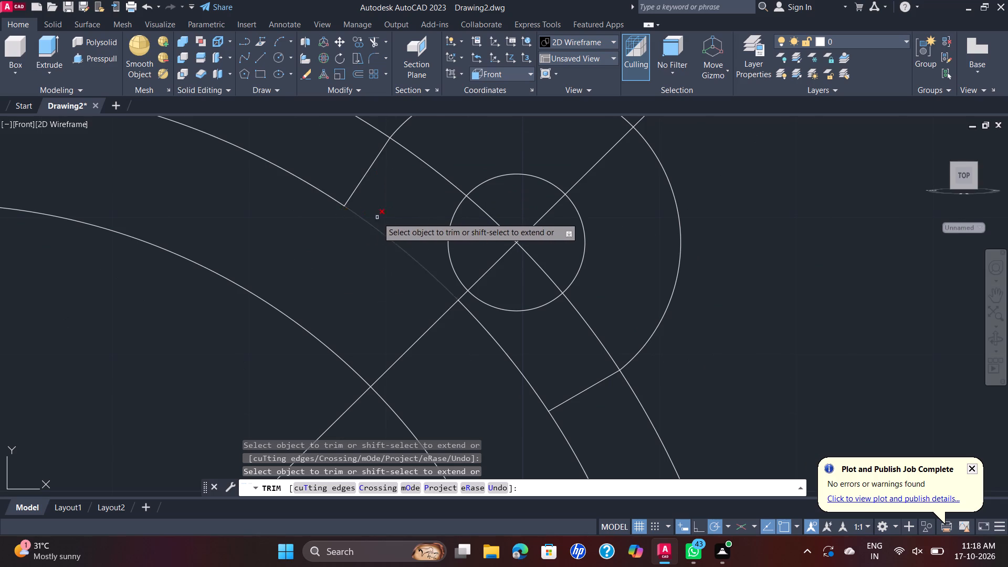
Trim the radius 54 circle between the two sloping lines to open the ring outline into the bolt lug.
{"action": "scroll", "coordinate": [380, 217], "scroll_direction": "down", "scroll_amount": 2}
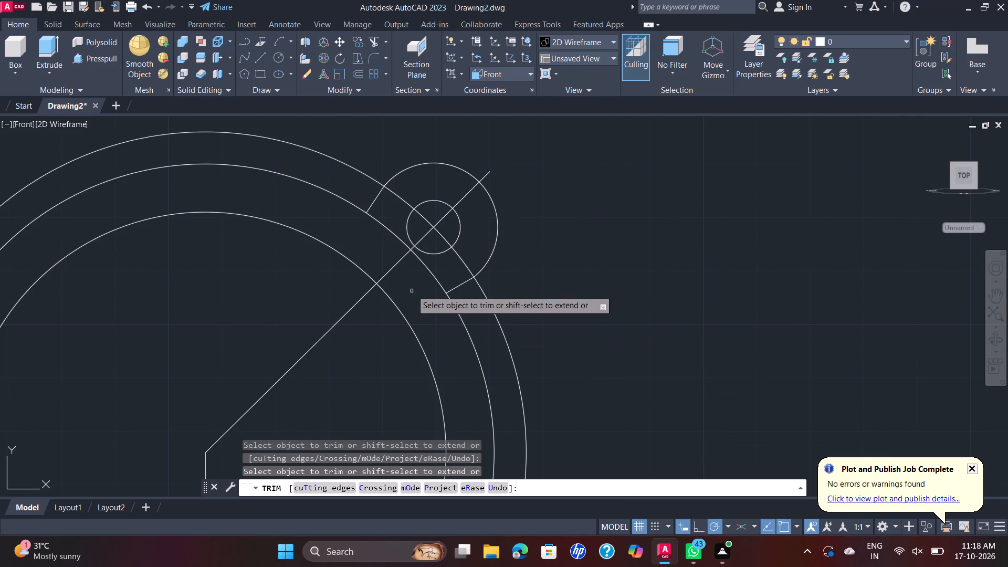
{"action": "left_click", "coordinate": [432, 274]}
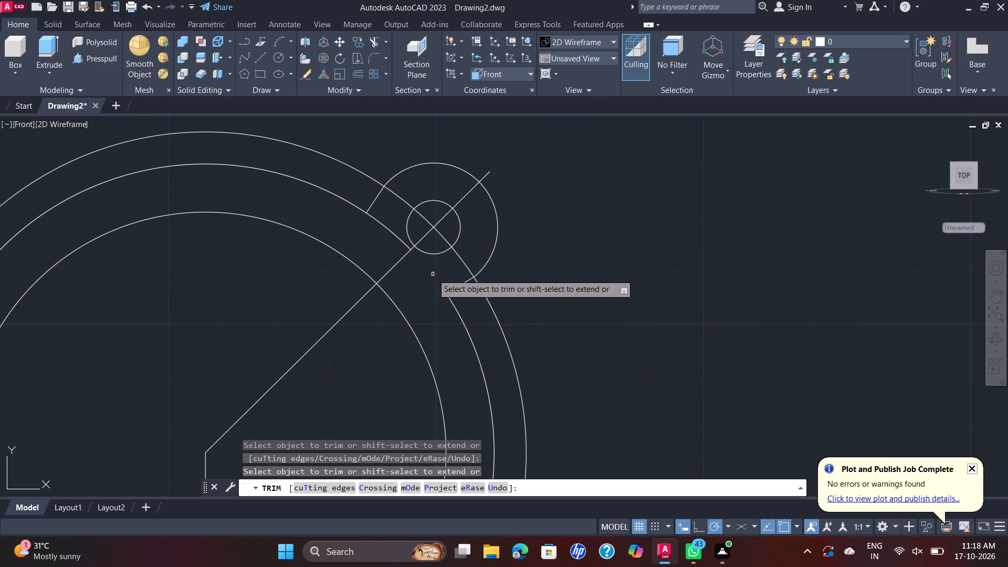
{"action": "left_click", "coordinate": [402, 244]}
{"action": "scroll", "coordinate": [432, 306], "scroll_direction": "down", "scroll_amount": 1}
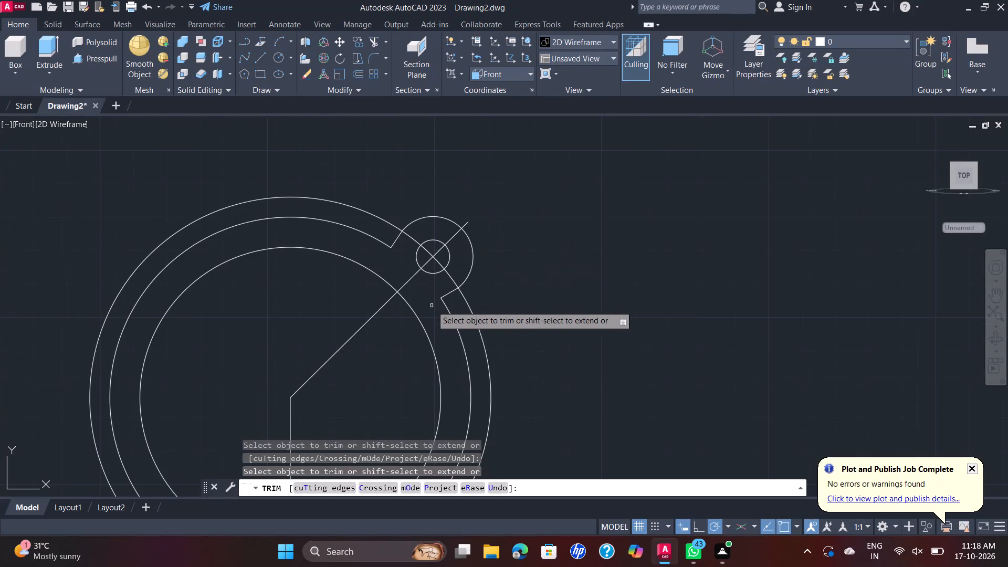
{"action": "scroll", "coordinate": [523, 309], "scroll_direction": "down", "scroll_amount": 1}
{"action": "middle_click_drag", "start_coordinate": [522, 309], "coordinate": [524, 309]}
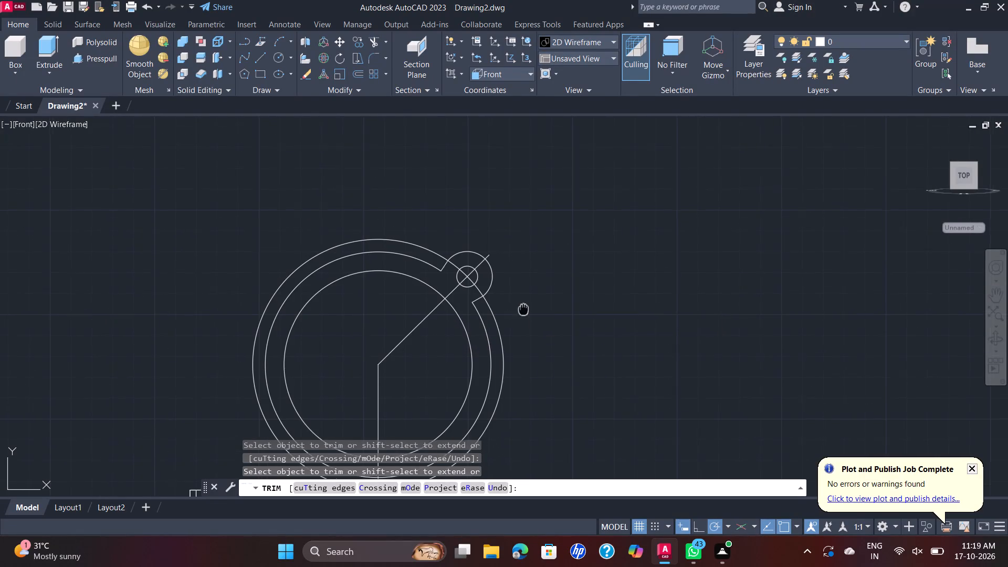
{"action": "middle_click_drag", "start_coordinate": [524, 309], "coordinate": [539, 268]}
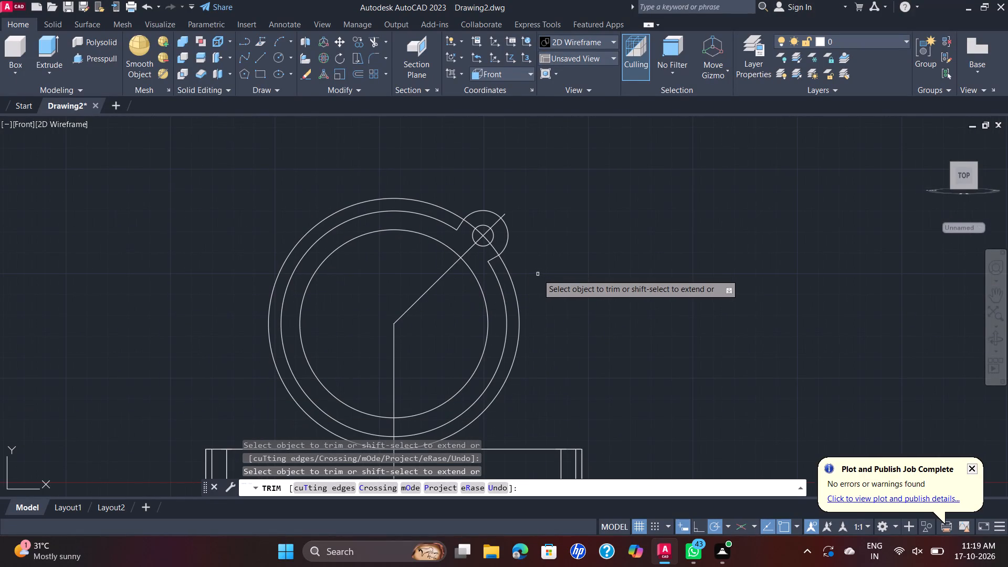
{"action": "scroll", "coordinate": [536, 274], "scroll_direction": "up", "scroll_amount": 1}
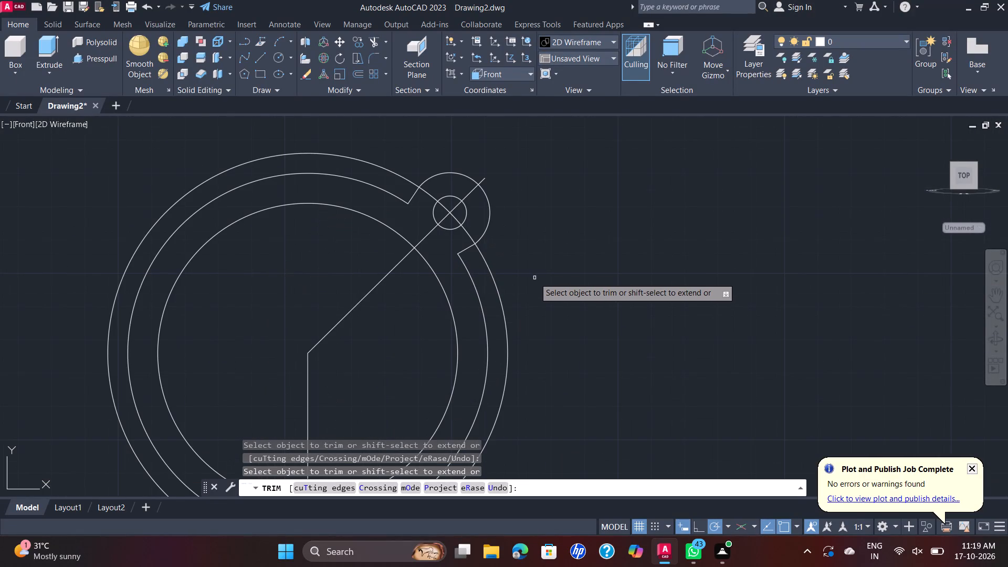
{"action": "scroll", "coordinate": [534, 278], "scroll_direction": "down", "scroll_amount": 1}
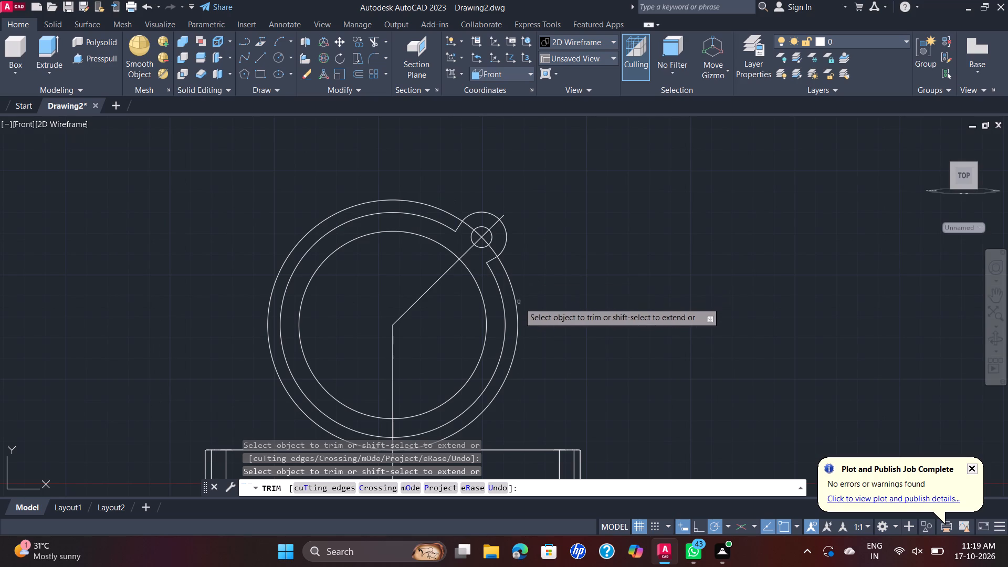
{"action": "key", "text": "Escape"}
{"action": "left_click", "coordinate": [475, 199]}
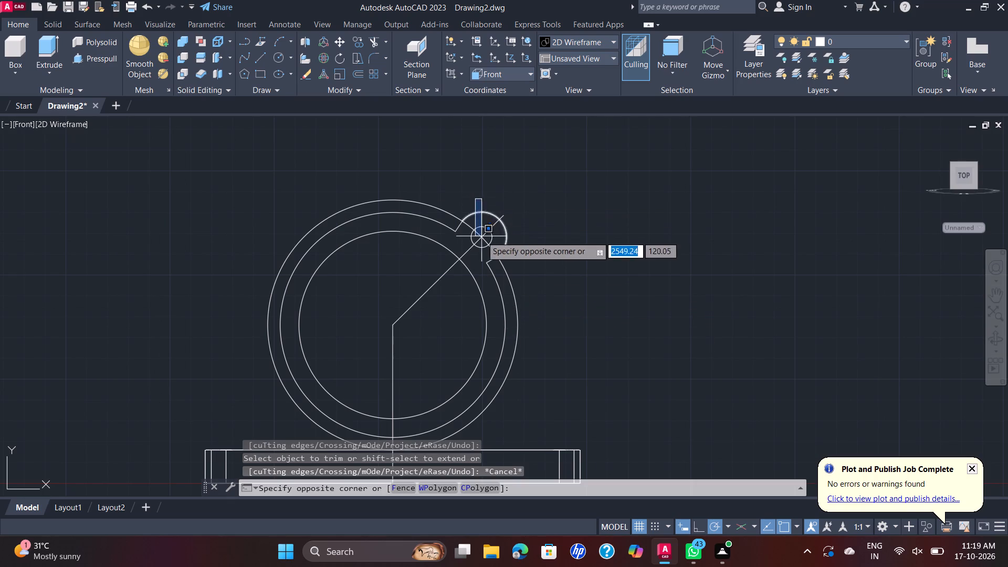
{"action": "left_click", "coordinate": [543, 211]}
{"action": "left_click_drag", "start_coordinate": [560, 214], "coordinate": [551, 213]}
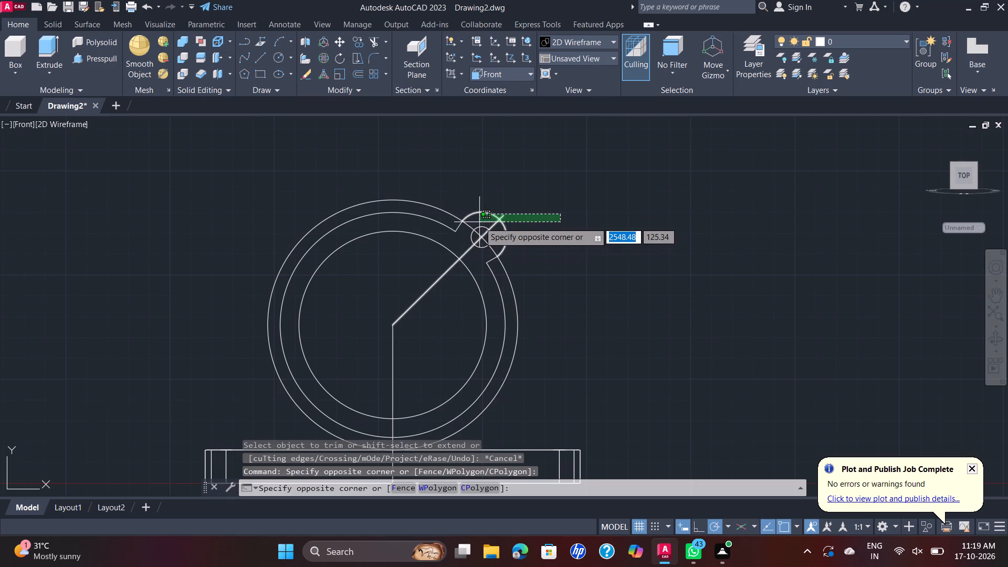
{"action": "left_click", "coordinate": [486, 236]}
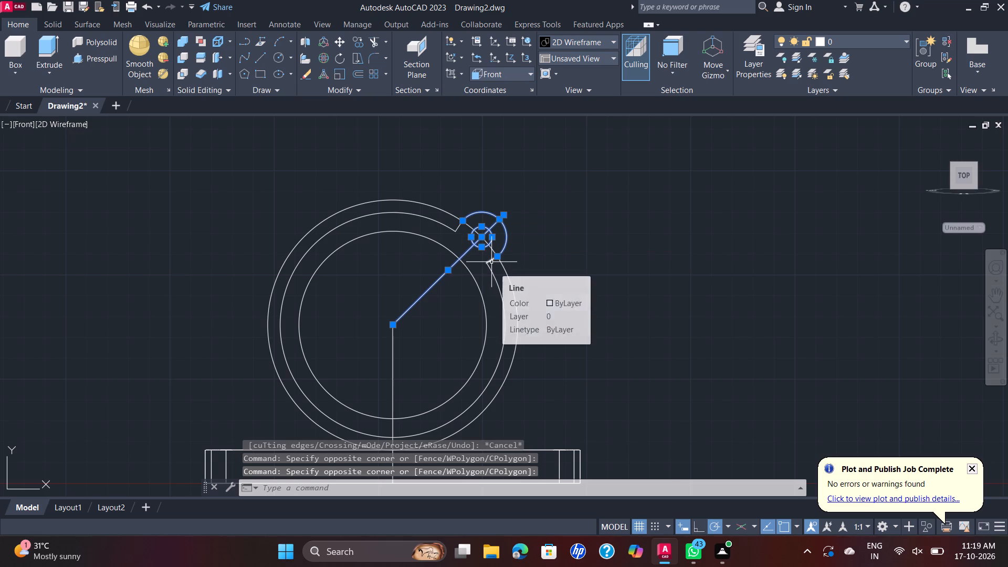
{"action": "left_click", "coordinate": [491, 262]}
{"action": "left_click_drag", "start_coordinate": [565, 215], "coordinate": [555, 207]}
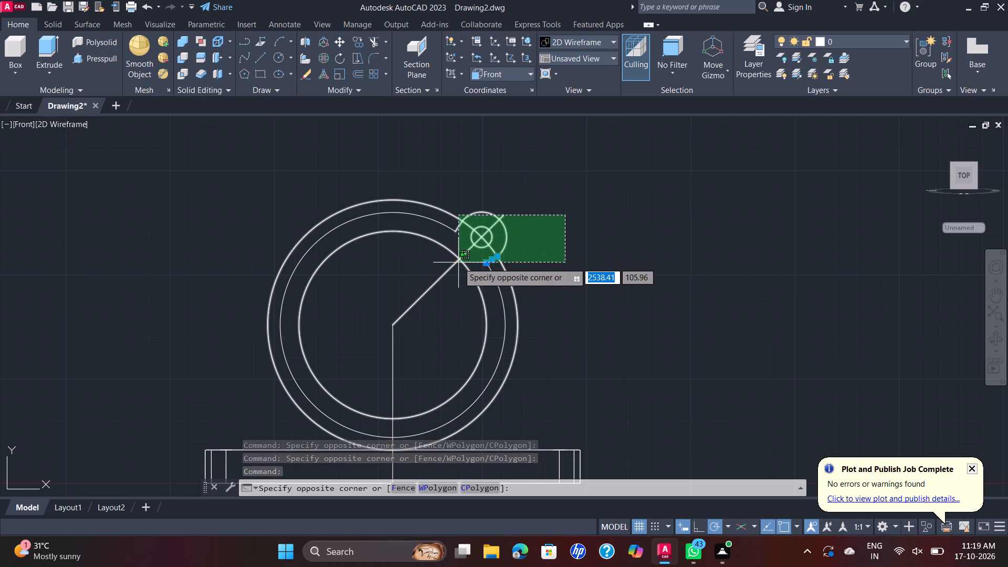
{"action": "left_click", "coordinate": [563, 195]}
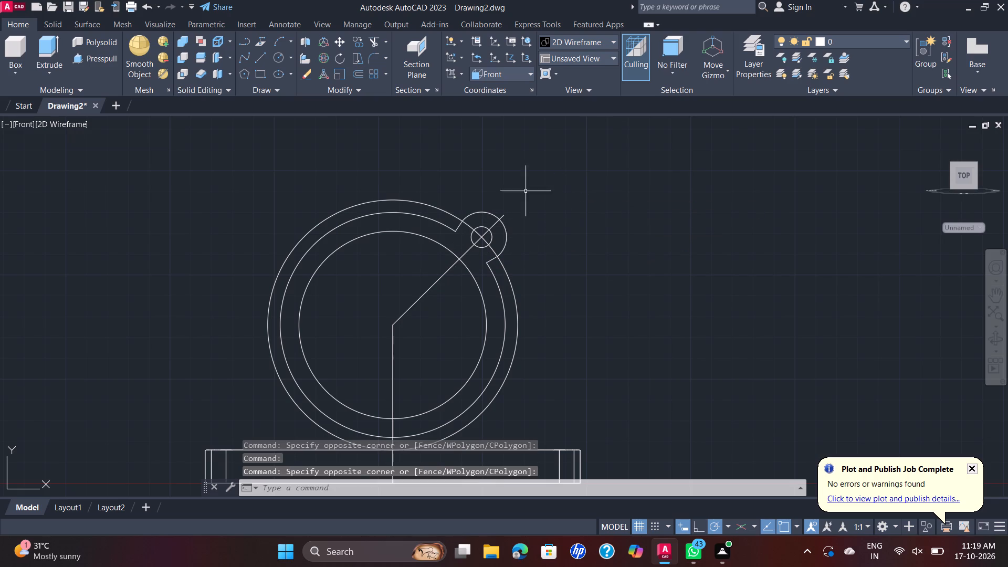
Create a polar array of the bolt lug's radius 12 arc, its hole and the sloping radial line about the ring's centre.
{"action": "scroll", "coordinate": [628, 246], "scroll_direction": "down", "scroll_amount": 1}
{"action": "scroll", "coordinate": [557, 227], "scroll_direction": "up", "scroll_amount": 1}
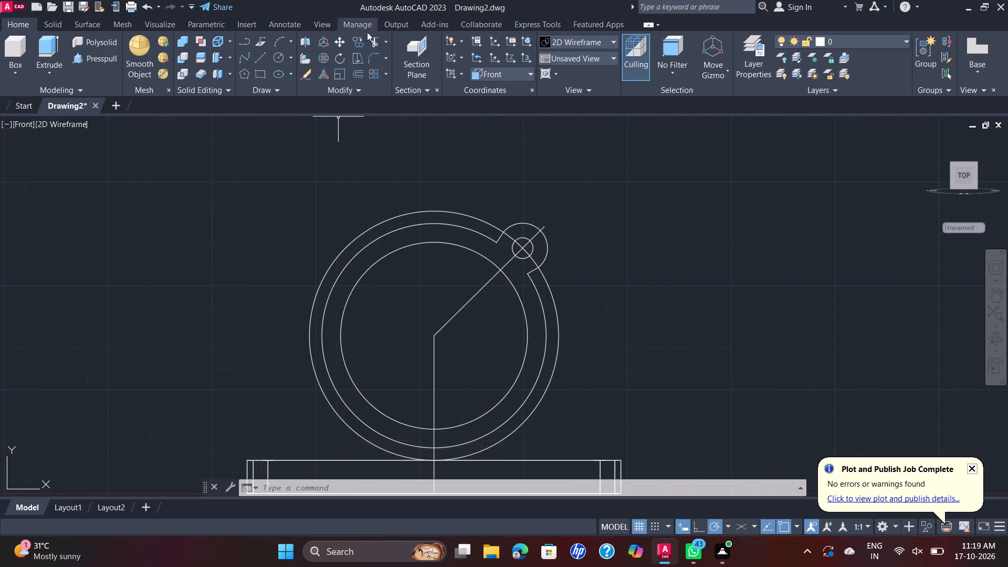
{"action": "left_click", "coordinate": [384, 76]}
{"action": "left_click", "coordinate": [400, 145]}
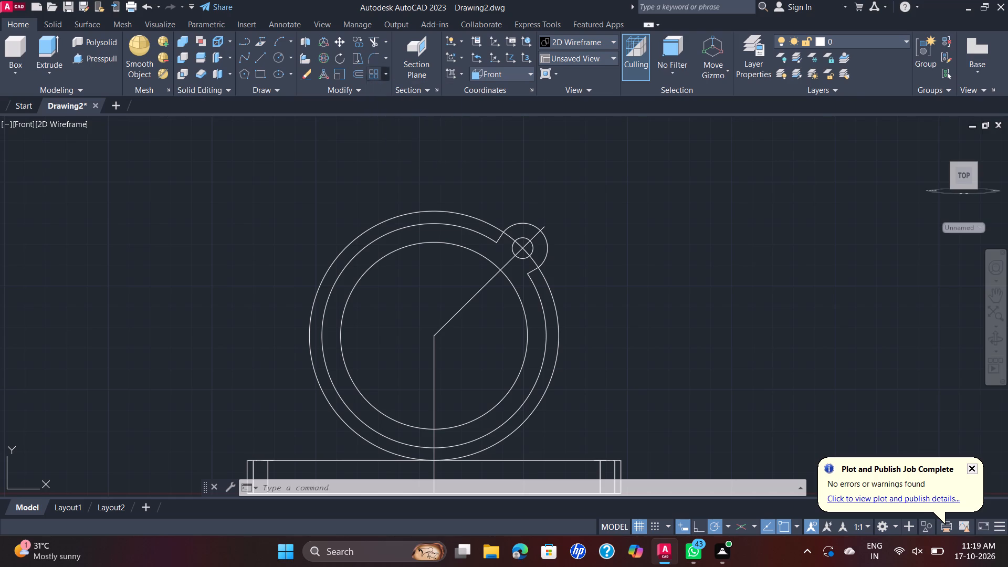
{"action": "left_click", "coordinate": [565, 254]}
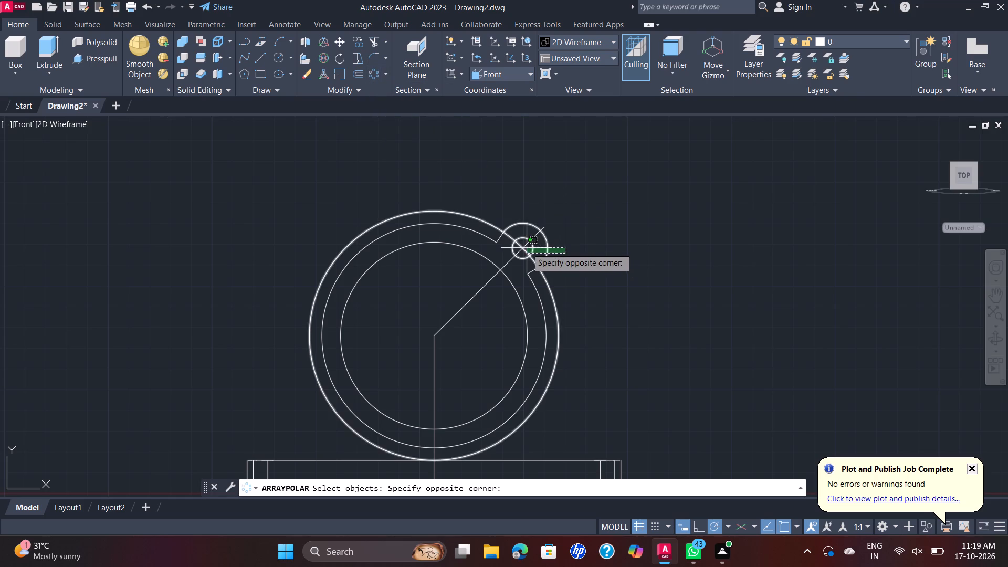
{"action": "left_click", "coordinate": [530, 243]}
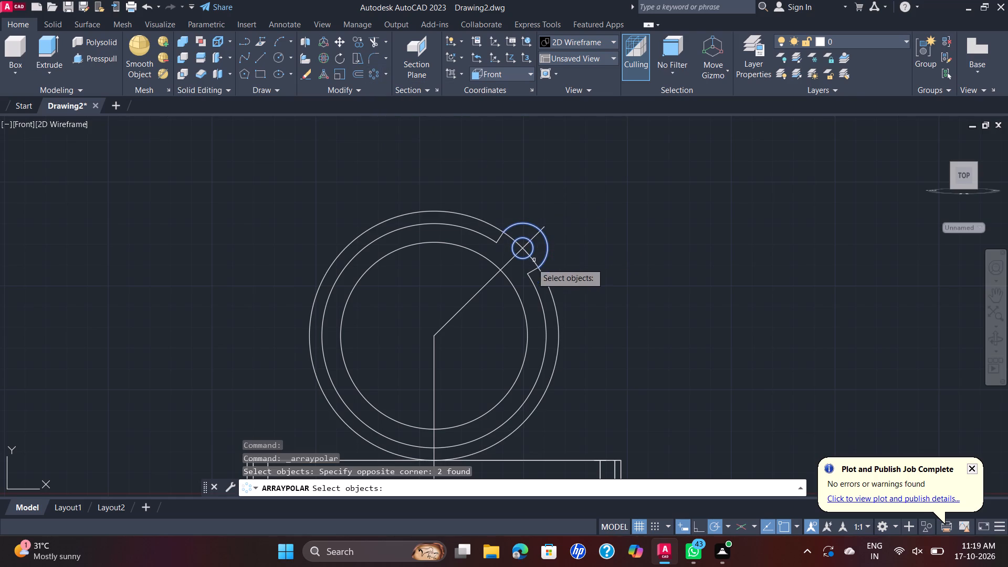
{"action": "left_click", "coordinate": [529, 270]}
{"action": "left_click", "coordinate": [585, 251]}
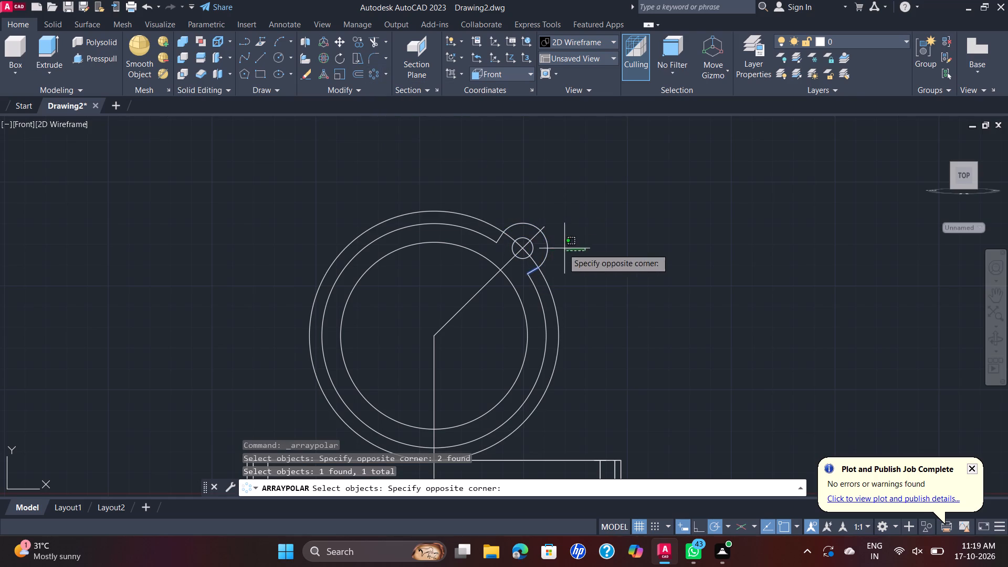
{"action": "left_click", "coordinate": [527, 226]}
{"action": "right_click", "coordinate": [546, 206]}
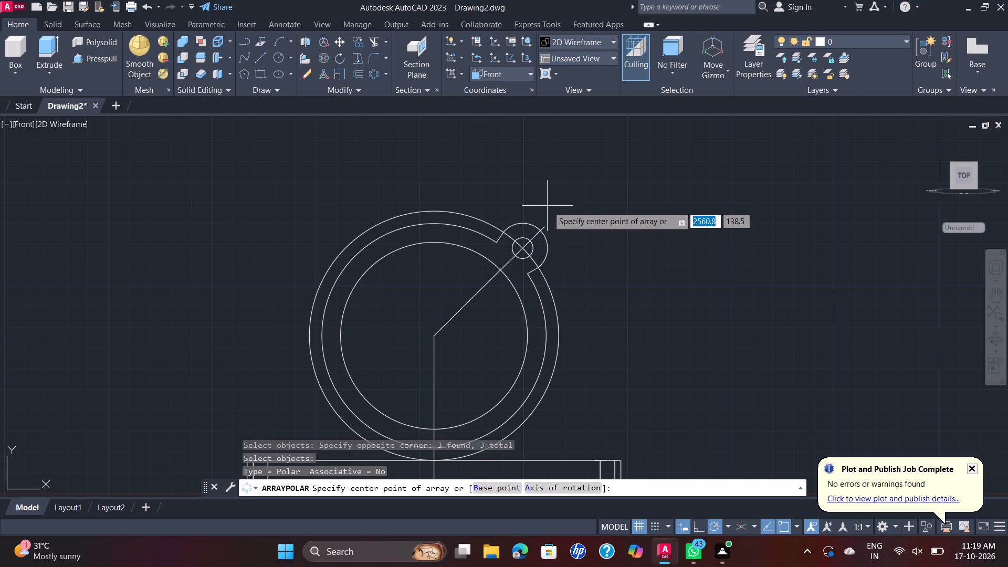
{"action": "left_click", "coordinate": [435, 333]}
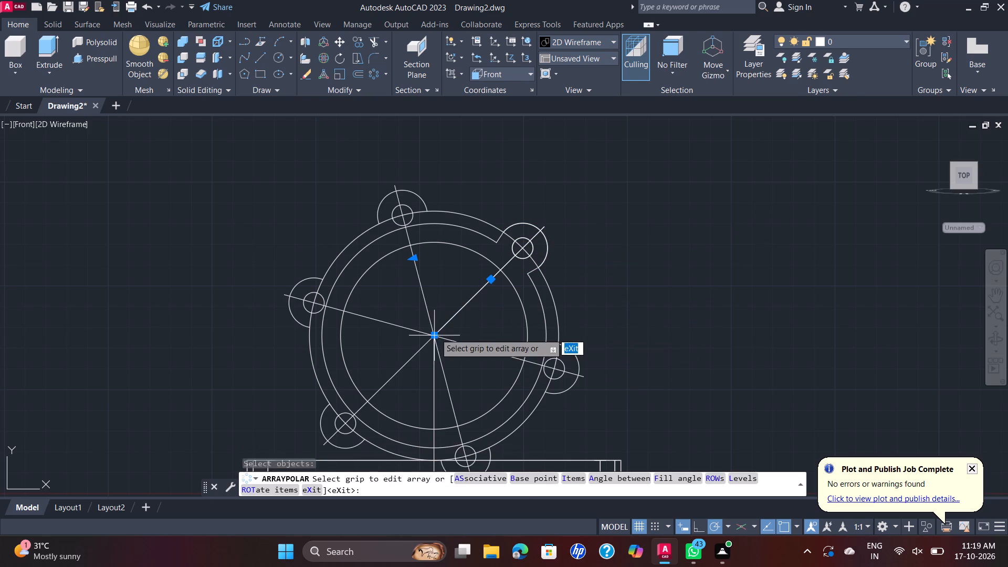
Set the polar array to 2 items over a 360° fill to place a second lug diagonally opposite the first.
{"action": "scroll", "coordinate": [676, 264], "scroll_direction": "down", "scroll_amount": 1}
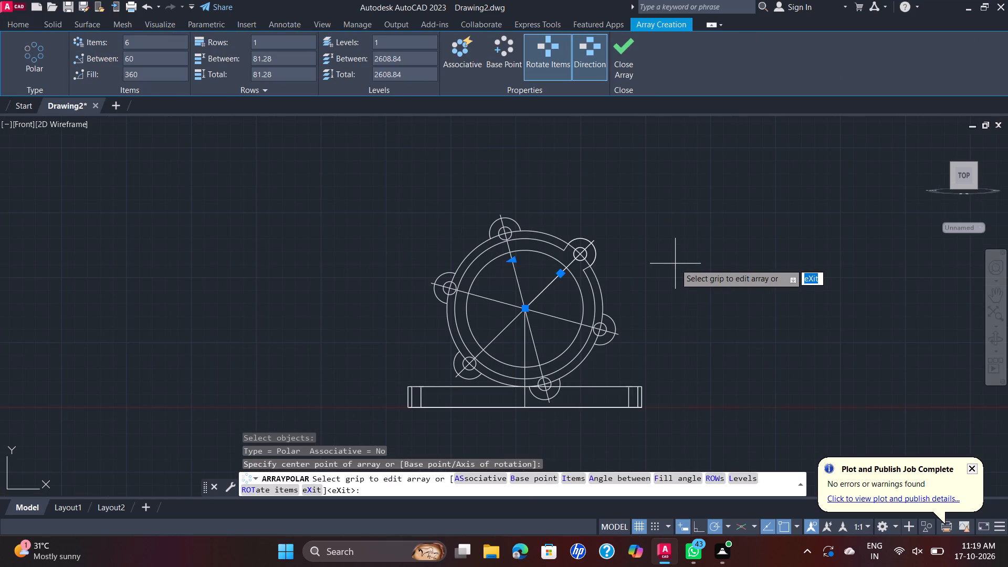
{"action": "scroll", "coordinate": [671, 264], "scroll_direction": "up", "scroll_amount": 1}
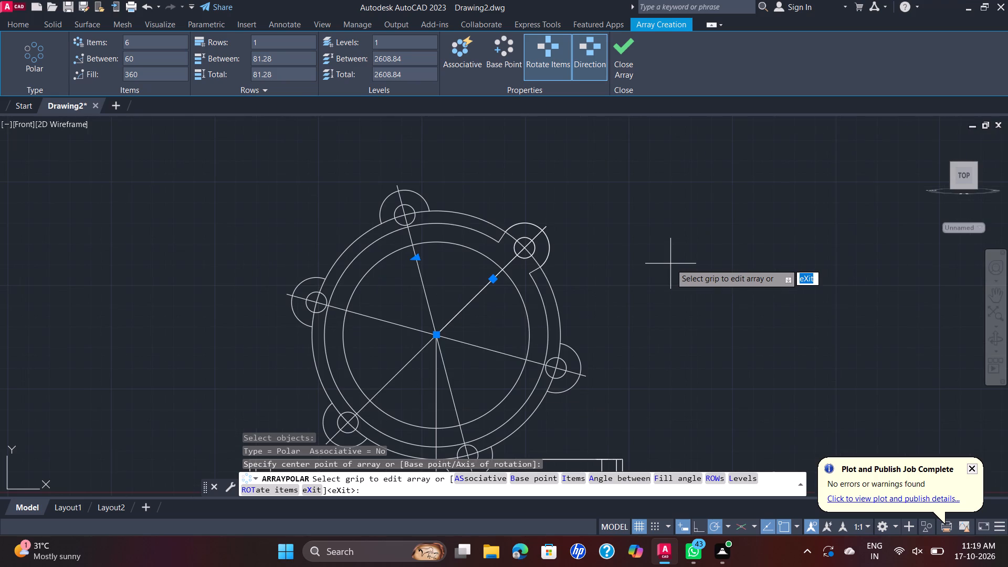
{"action": "left_click", "coordinate": [130, 45]}
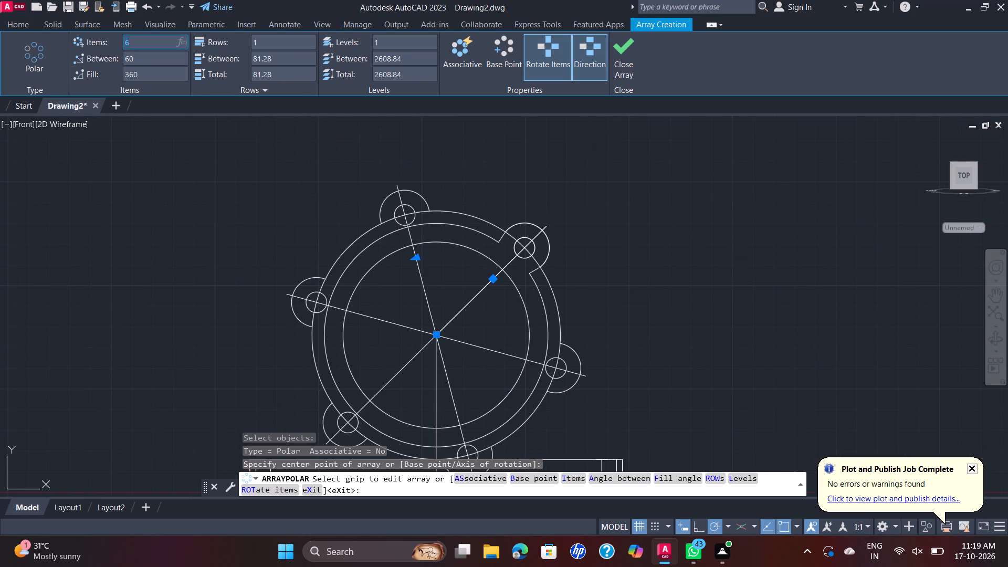
{"action": "key", "text": "2"}
{"action": "key", "text": "Return"}
{"action": "scroll", "coordinate": [159, 24], "scroll_direction": "down", "scroll_amount": 1}
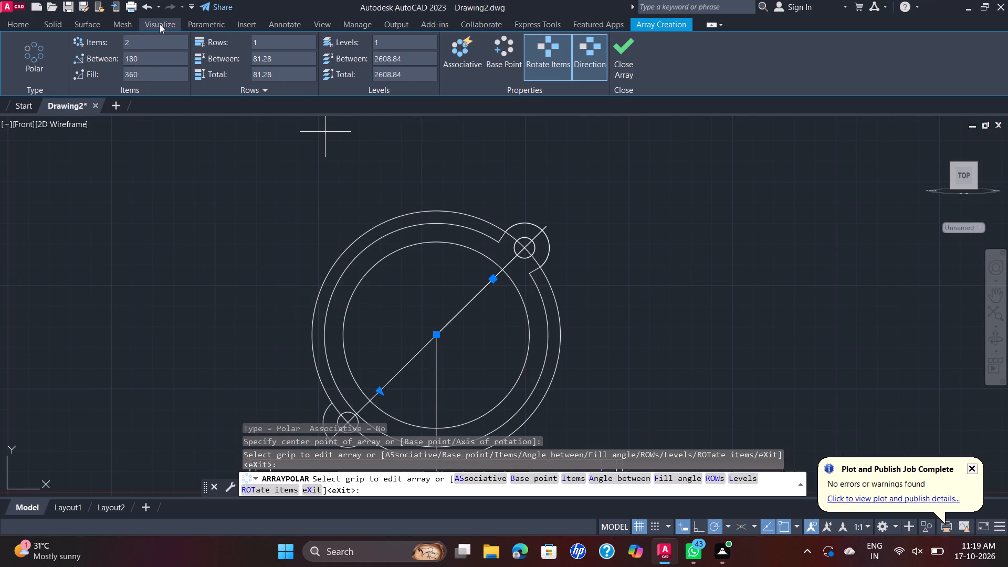
{"action": "scroll", "coordinate": [522, 233], "scroll_direction": "down", "scroll_amount": 1}
{"action": "middle_click_drag", "start_coordinate": [554, 235], "coordinate": [559, 228]}
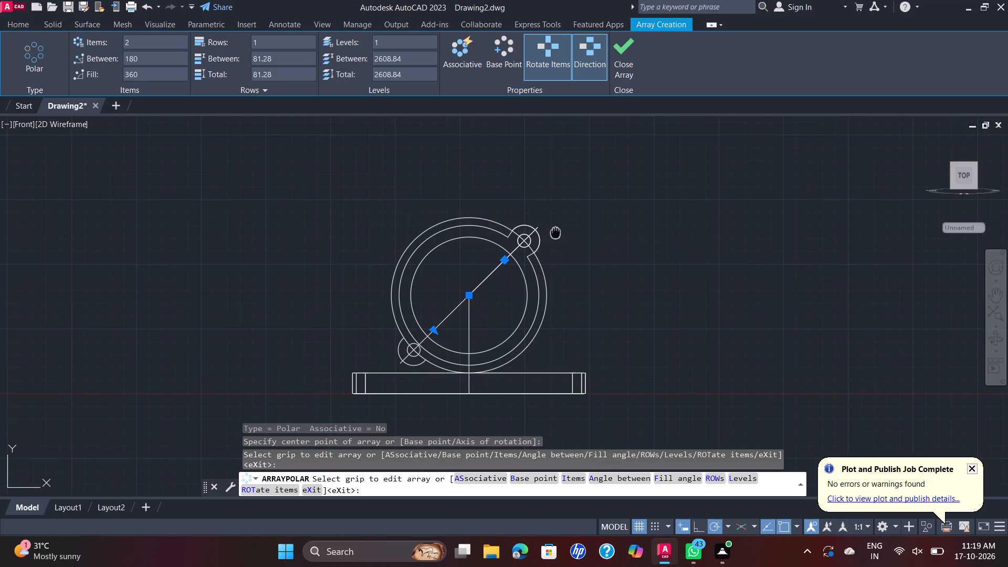
{"action": "middle_click_drag", "start_coordinate": [559, 228], "coordinate": [564, 185]}
{"action": "scroll", "coordinate": [486, 239], "scroll_direction": "up", "scroll_amount": 2}
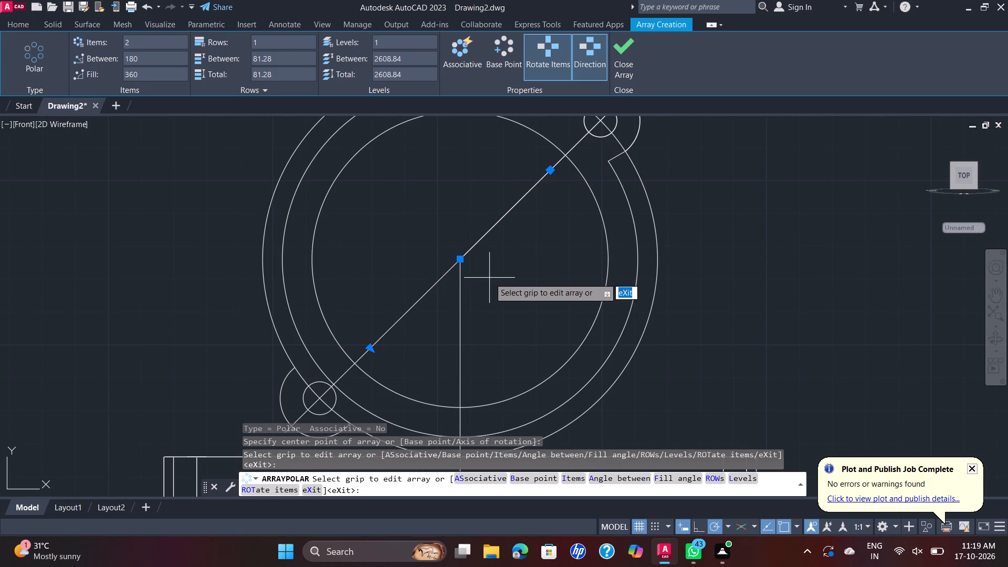
{"action": "key", "text": "Escape"}
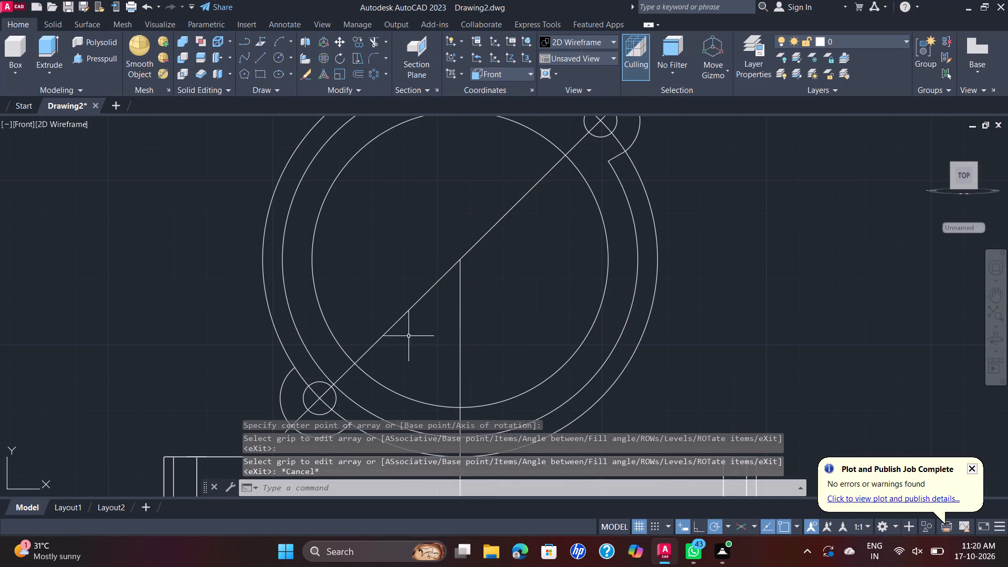
Delete the copied radial line running from the ring's centre through the lower-left lug.
{"action": "scroll", "coordinate": [401, 338], "scroll_direction": "up", "scroll_amount": 1}
{"action": "scroll", "coordinate": [392, 342], "scroll_direction": "down", "scroll_amount": 2}
{"action": "middle_click_drag", "start_coordinate": [392, 342], "coordinate": [407, 324]}
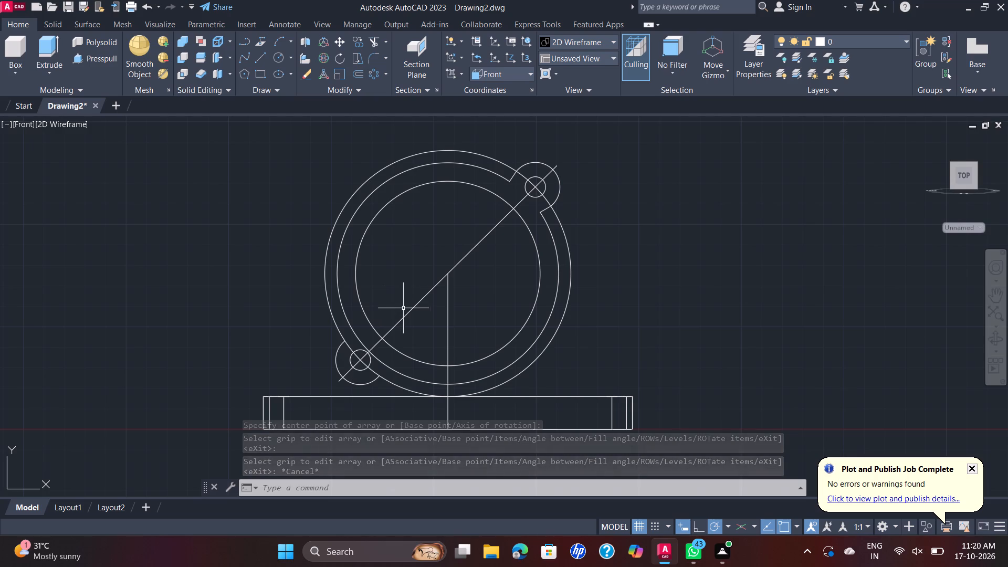
{"action": "left_click", "coordinate": [417, 302]}
{"action": "key", "text": "Delete"}
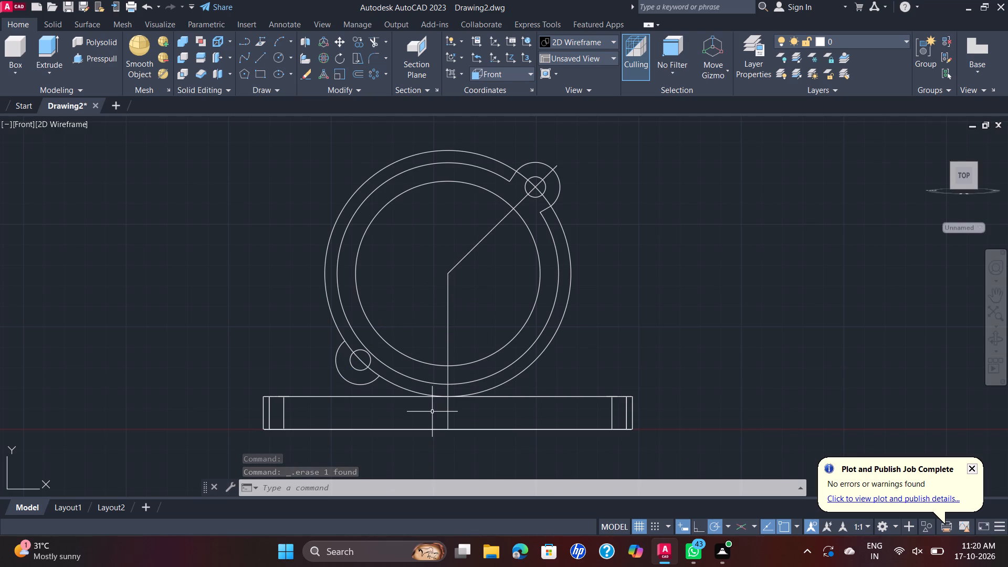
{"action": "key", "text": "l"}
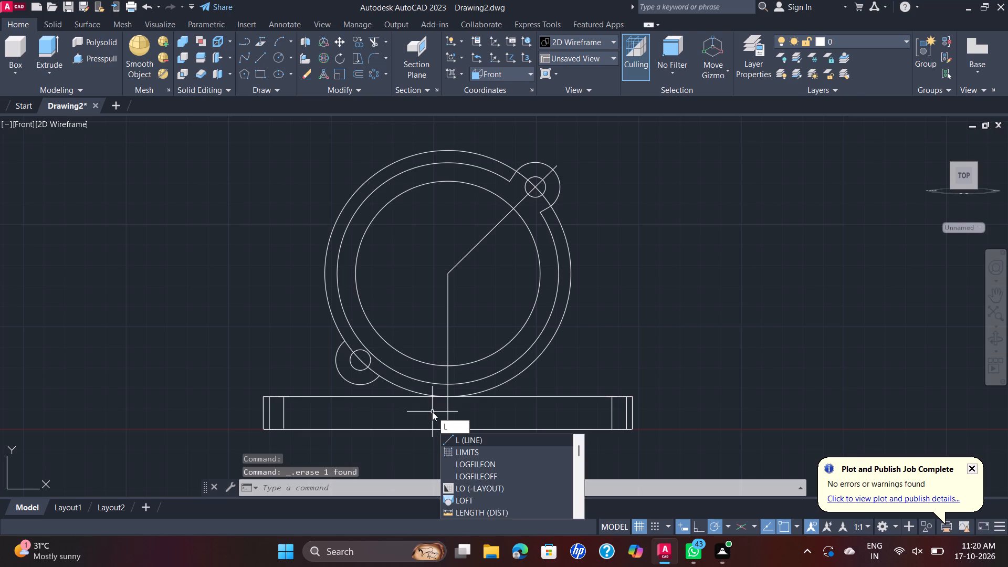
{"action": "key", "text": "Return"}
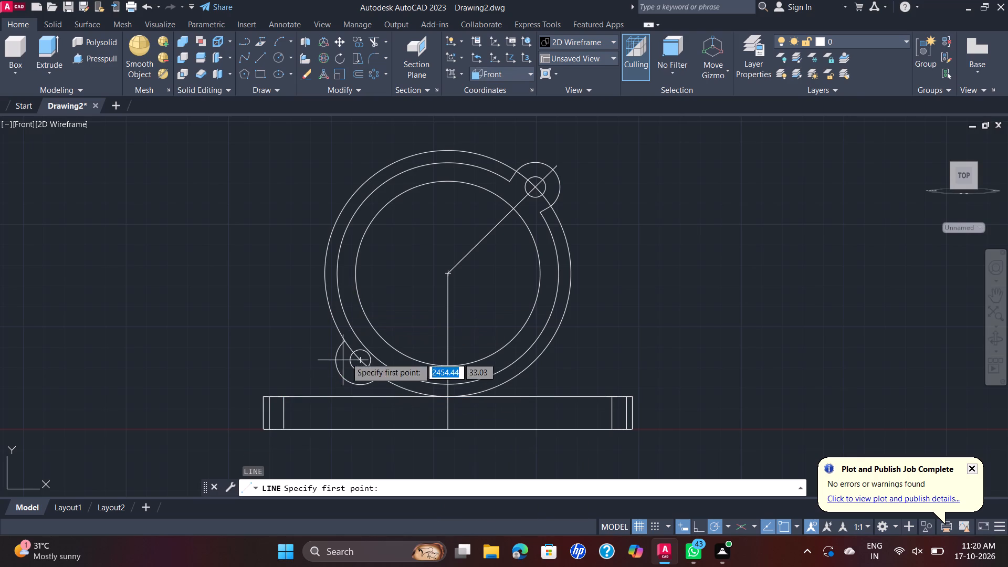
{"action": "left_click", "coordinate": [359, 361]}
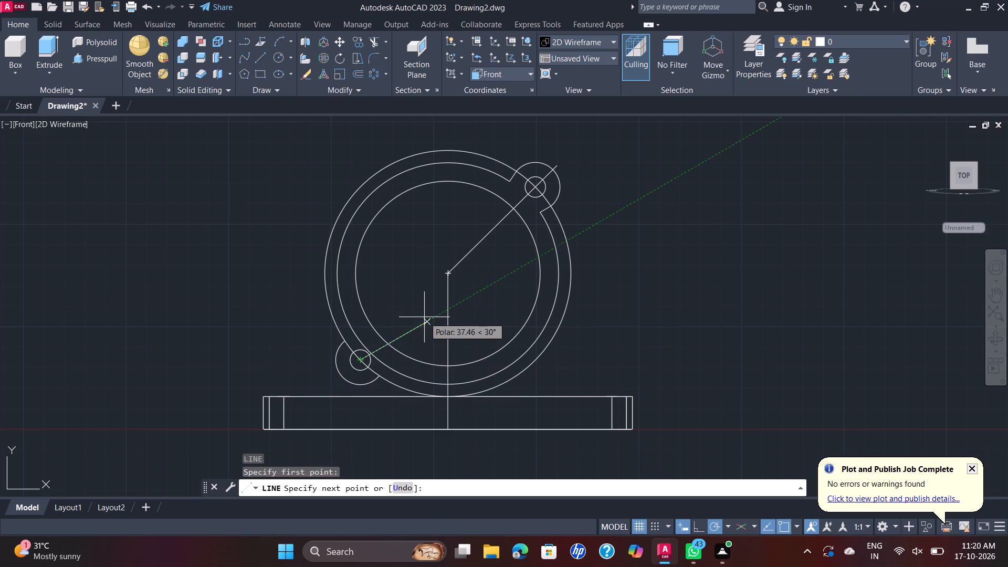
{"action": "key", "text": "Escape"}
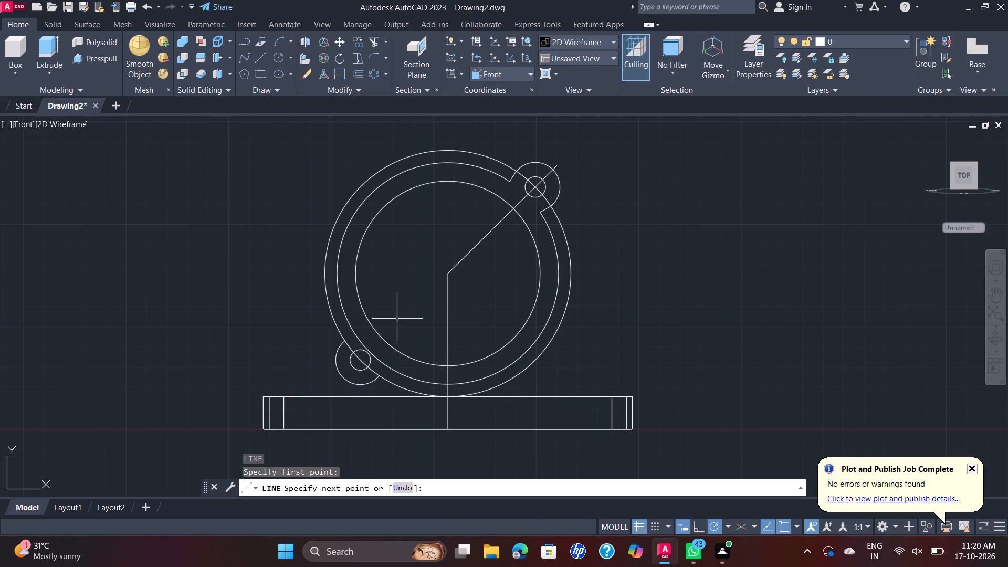
Draw a short line from the upper end of the lower-left lug's arc to the radius 54 circle.
{"action": "key", "text": "space"}
{"action": "scroll", "coordinate": [359, 334], "scroll_direction": "up", "scroll_amount": 2}
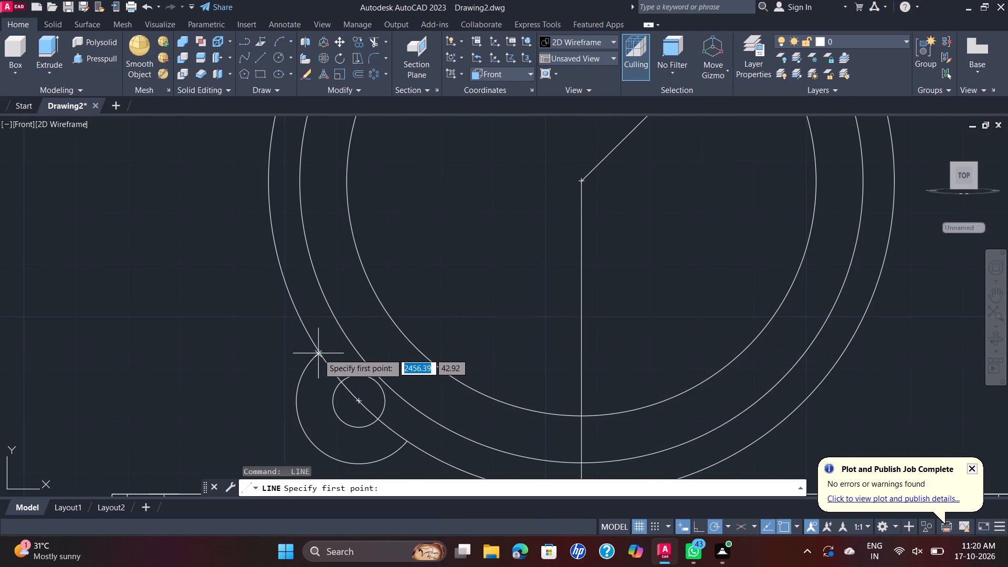
{"action": "left_click", "coordinate": [318, 353]}
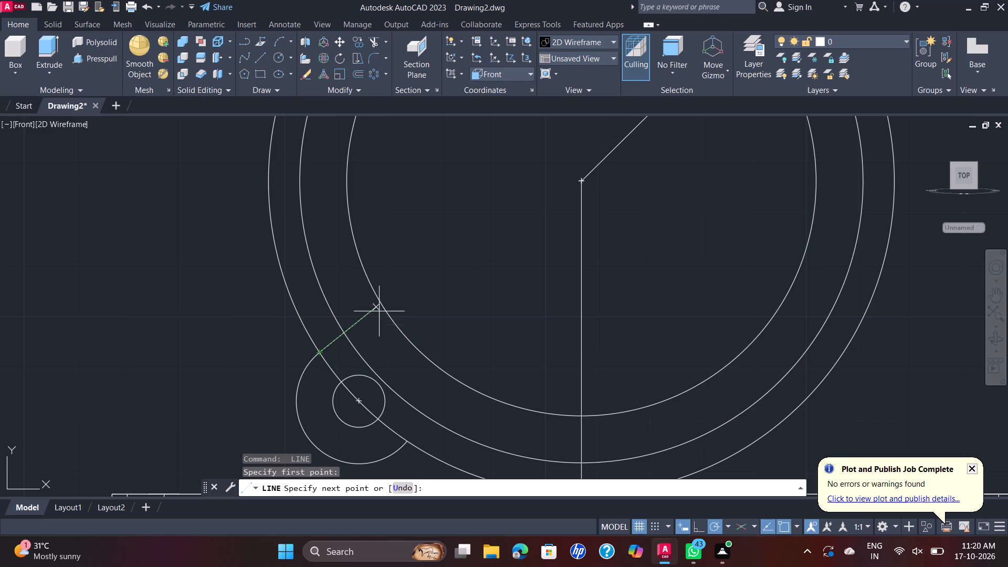
{"action": "left_click", "coordinate": [342, 335]}
{"action": "key", "text": "Escape"}
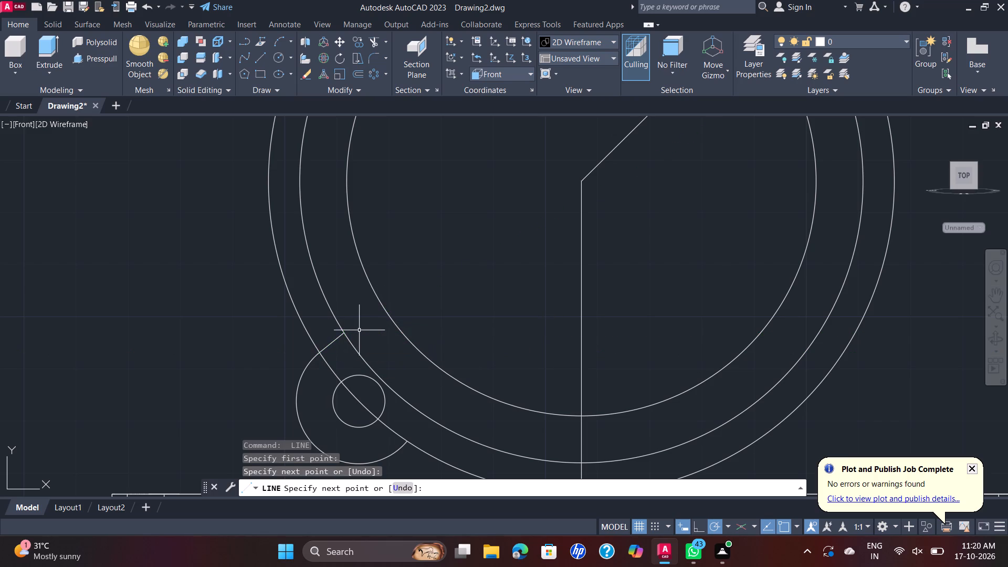
Draw a line about 8.9 long at 60° from the lower-left lug arc's lower end, ending inside the radius 54 circle.
{"action": "scroll", "coordinate": [369, 372], "scroll_direction": "down", "scroll_amount": 1}
{"action": "key", "text": "space"}
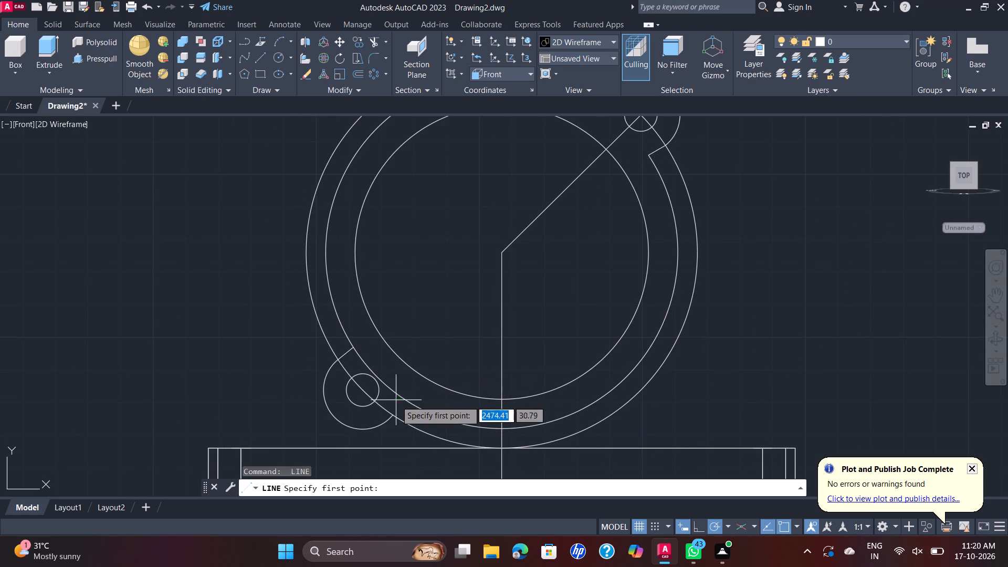
{"action": "scroll", "coordinate": [379, 412], "scroll_direction": "up", "scroll_amount": 1}
{"action": "left_click", "coordinate": [395, 417]}
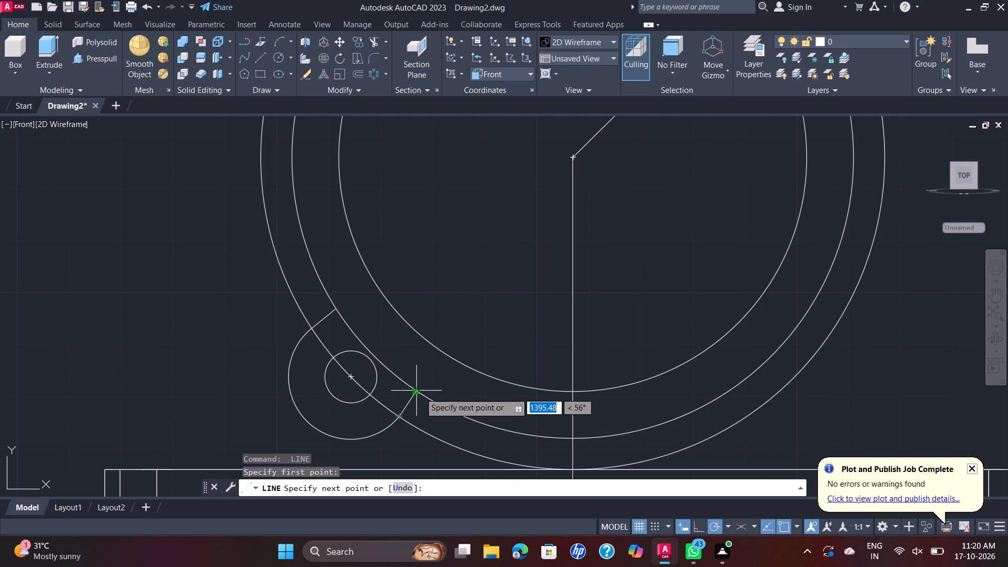
{"action": "scroll", "coordinate": [422, 395], "scroll_direction": "up", "scroll_amount": 2}
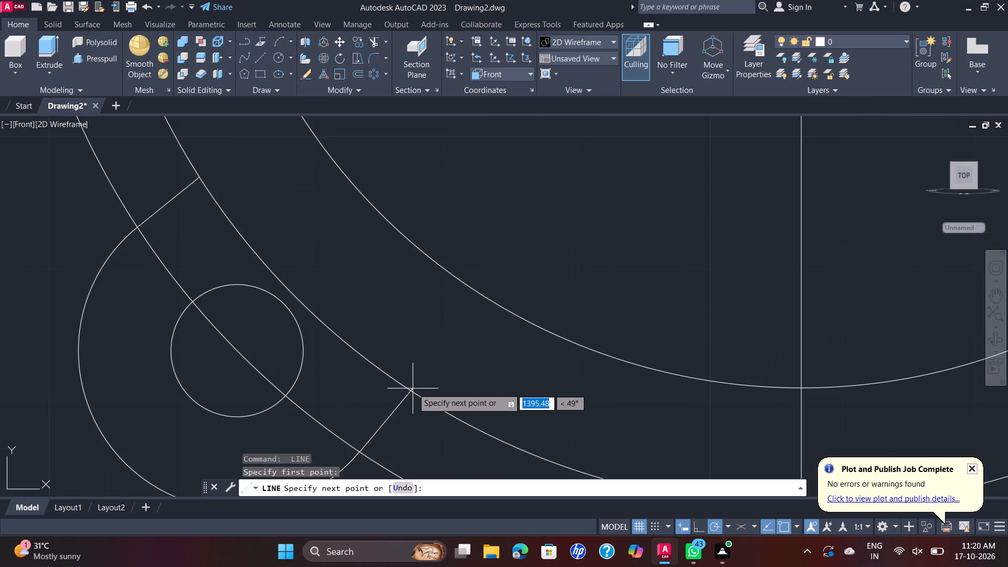
{"action": "scroll", "coordinate": [411, 387], "scroll_direction": "up", "scroll_amount": 1}
{"action": "scroll", "coordinate": [411, 387], "scroll_direction": "down", "scroll_amount": 1}
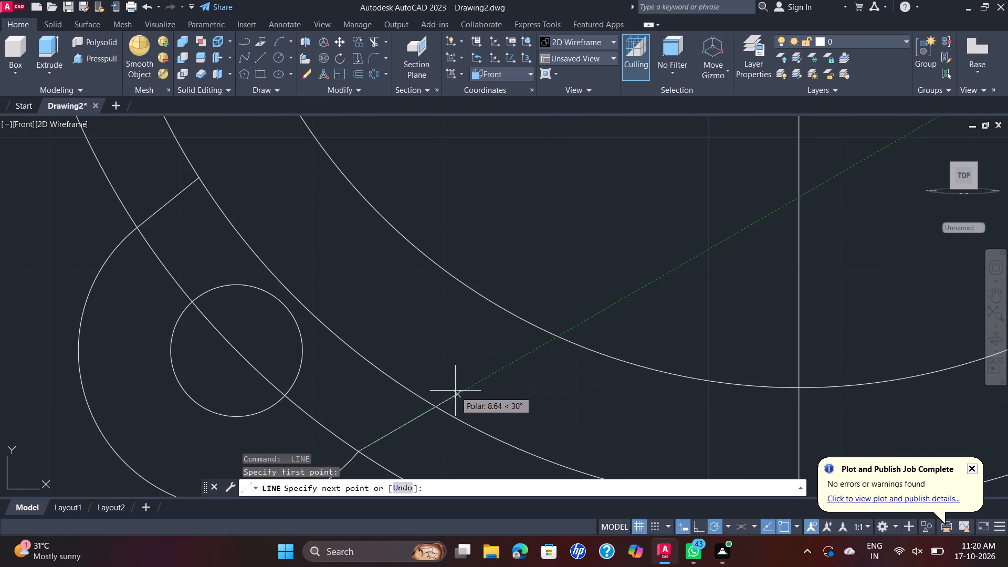
{"action": "left_click", "coordinate": [418, 348]}
{"action": "key", "text": "Escape"}
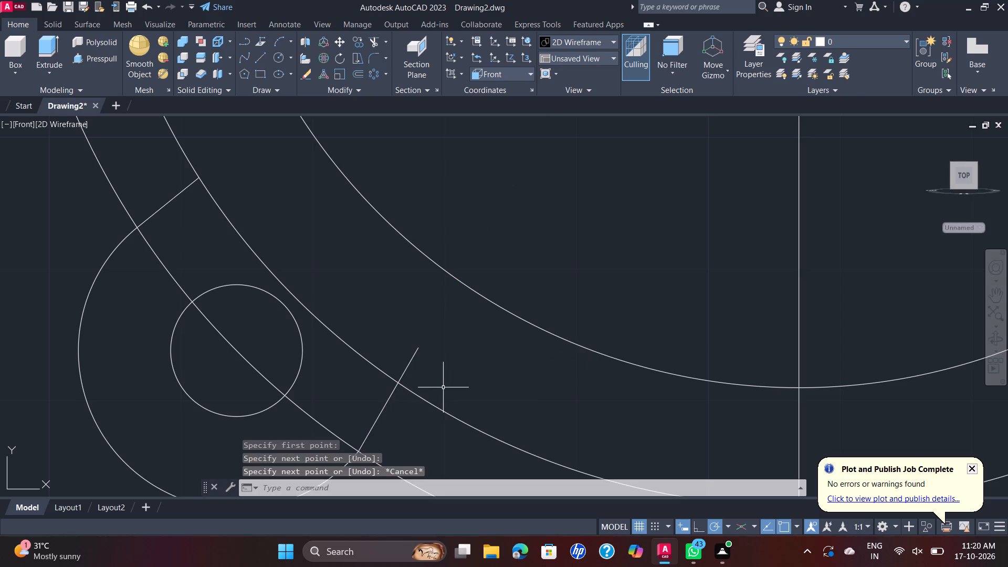
Trim the 60° line's overshoot inside the radius 54 circle at the lower-left lug.
{"action": "key", "text": "t"}
{"action": "key", "text": "r"}
{"action": "key", "text": "Return"}
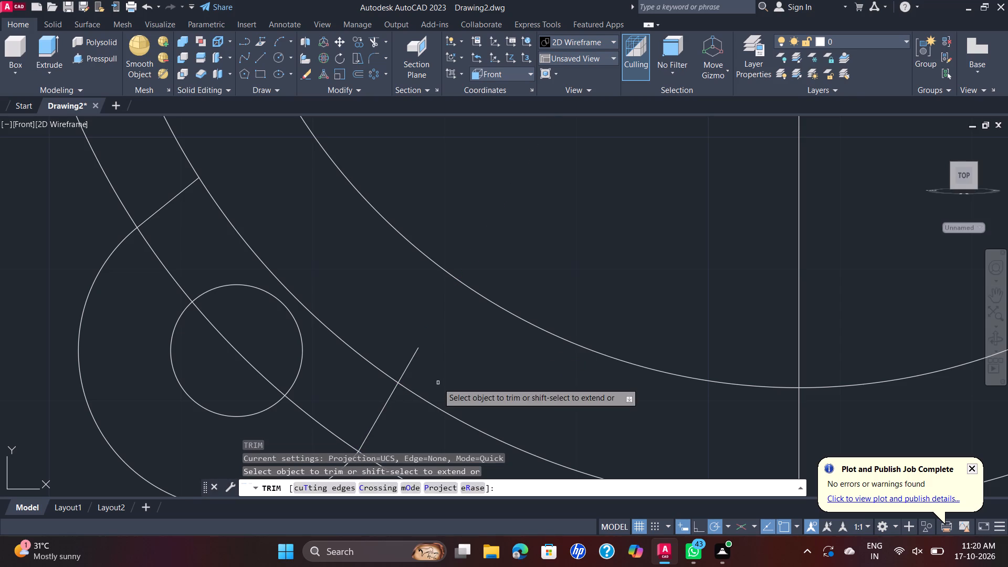
{"action": "left_click", "coordinate": [438, 383]}
{"action": "left_click", "coordinate": [375, 337]}
{"action": "key", "text": "Return"}
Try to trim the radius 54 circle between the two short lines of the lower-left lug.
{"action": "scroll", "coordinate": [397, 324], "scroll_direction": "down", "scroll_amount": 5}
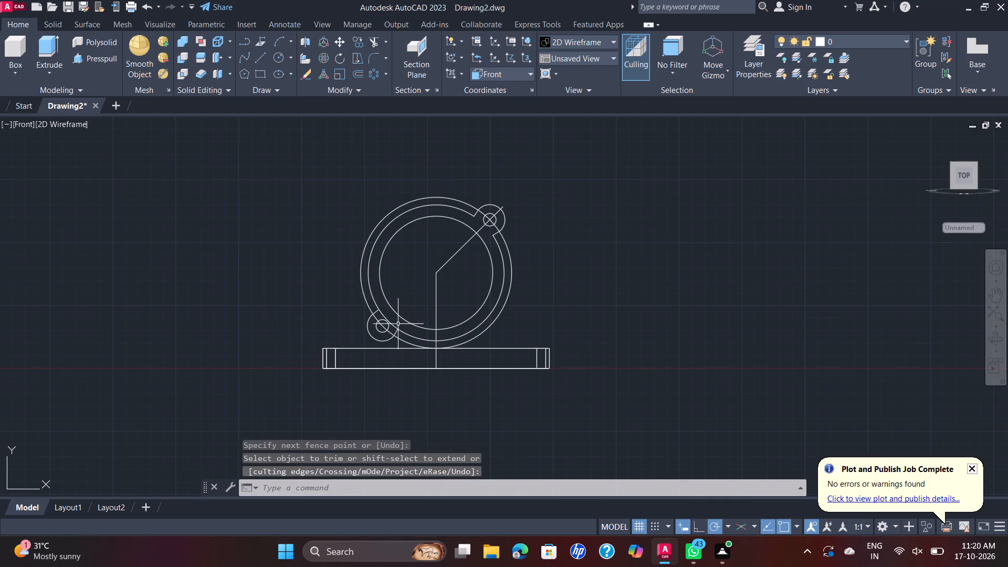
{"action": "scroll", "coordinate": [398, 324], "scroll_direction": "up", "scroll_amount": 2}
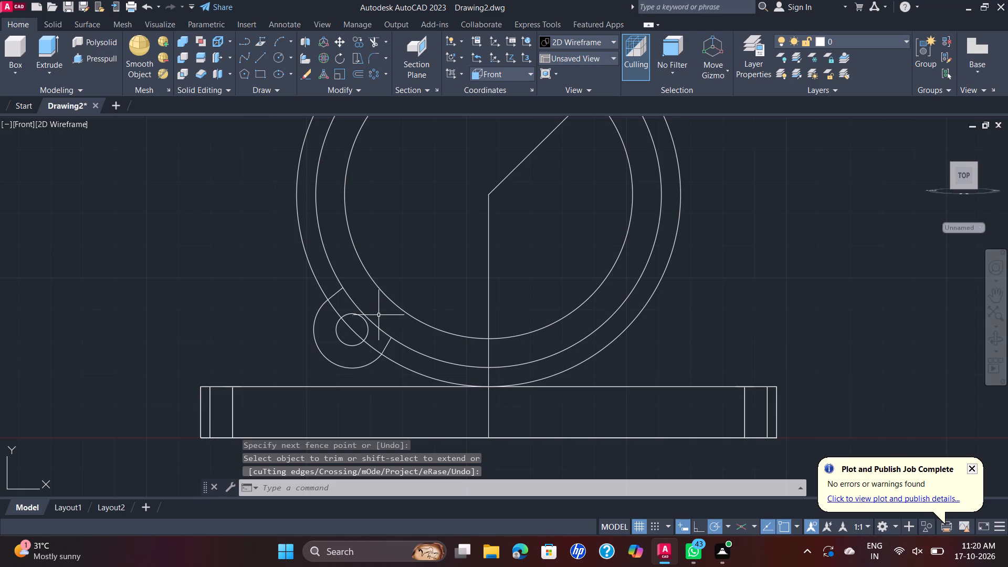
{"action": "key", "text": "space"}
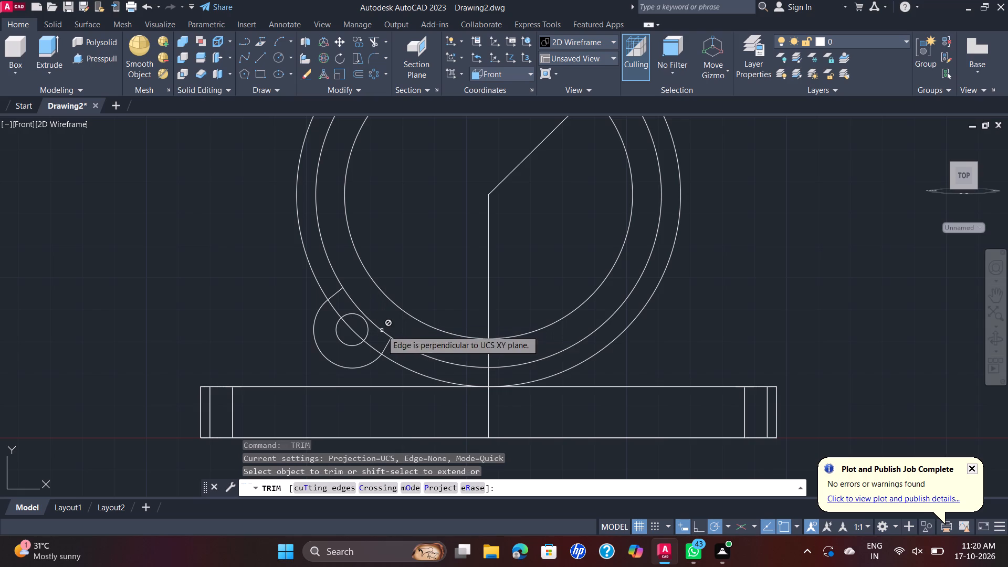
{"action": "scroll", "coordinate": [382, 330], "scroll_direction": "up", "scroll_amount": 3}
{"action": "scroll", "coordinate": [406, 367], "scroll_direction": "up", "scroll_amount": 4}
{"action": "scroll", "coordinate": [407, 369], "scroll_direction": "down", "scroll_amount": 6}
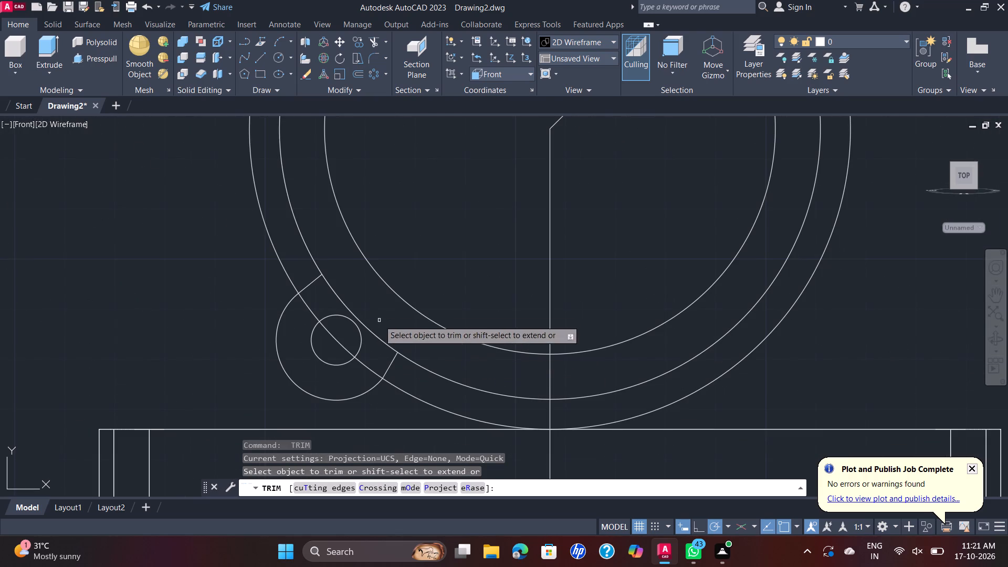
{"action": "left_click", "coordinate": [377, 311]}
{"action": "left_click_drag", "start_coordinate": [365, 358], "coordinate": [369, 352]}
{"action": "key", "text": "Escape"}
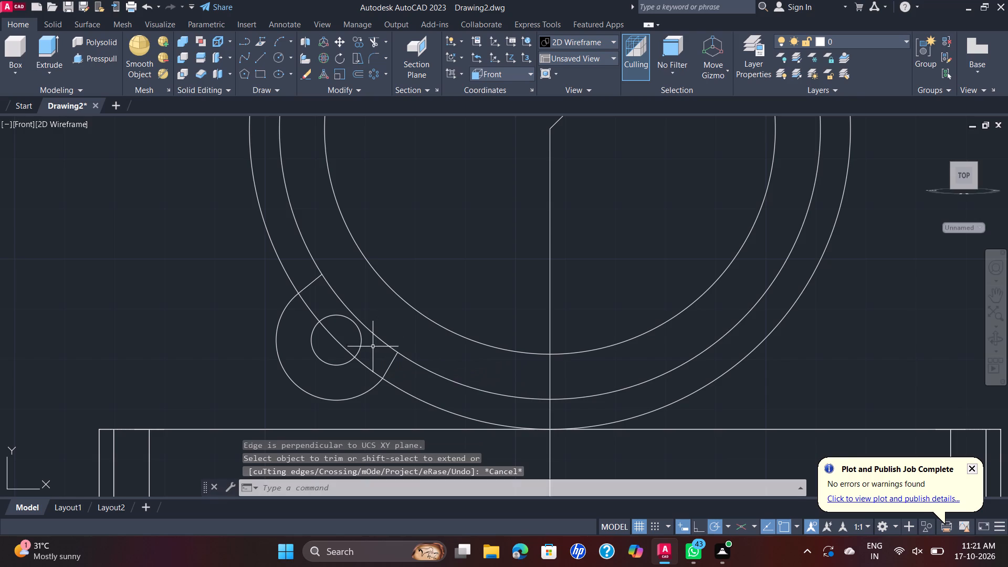
Examine where the lower-left lug's upper short line meets the radius 54 circle.
{"action": "scroll", "coordinate": [376, 337], "scroll_direction": "down", "scroll_amount": 2}
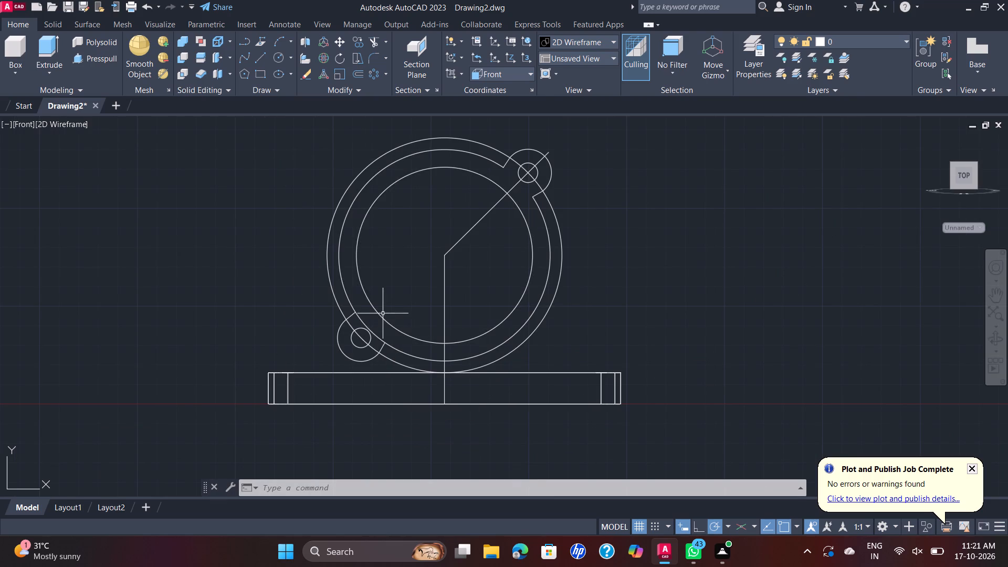
{"action": "scroll", "coordinate": [374, 340], "scroll_direction": "up", "scroll_amount": 3}
{"action": "scroll", "coordinate": [337, 288], "scroll_direction": "up", "scroll_amount": 3}
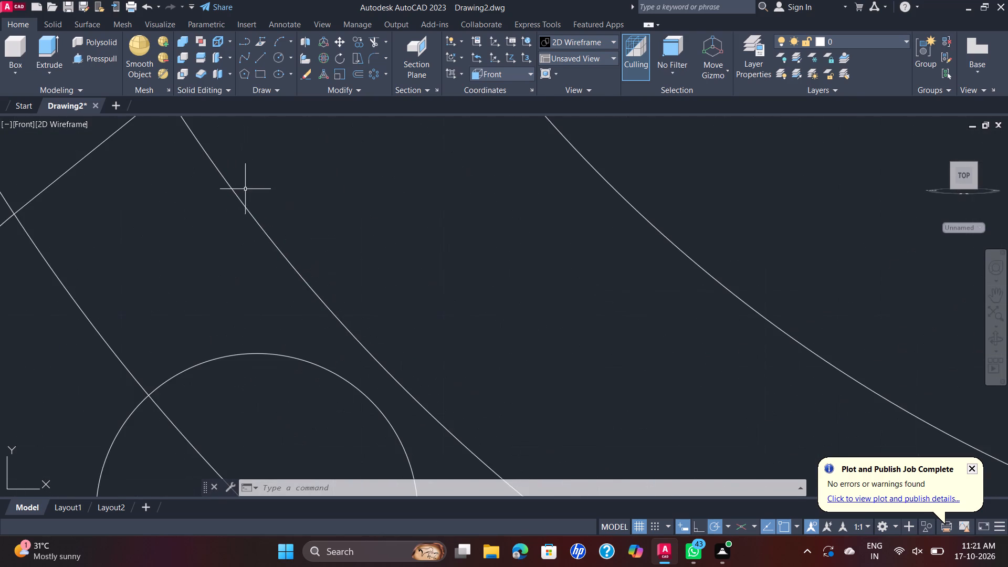
{"action": "scroll", "coordinate": [245, 188], "scroll_direction": "down", "scroll_amount": 3}
{"action": "middle_click_drag", "start_coordinate": [248, 188], "coordinate": [342, 311]}
{"action": "scroll", "coordinate": [321, 291], "scroll_direction": "up", "scroll_amount": 3}
{"action": "scroll", "coordinate": [249, 229], "scroll_direction": "up", "scroll_amount": 2}
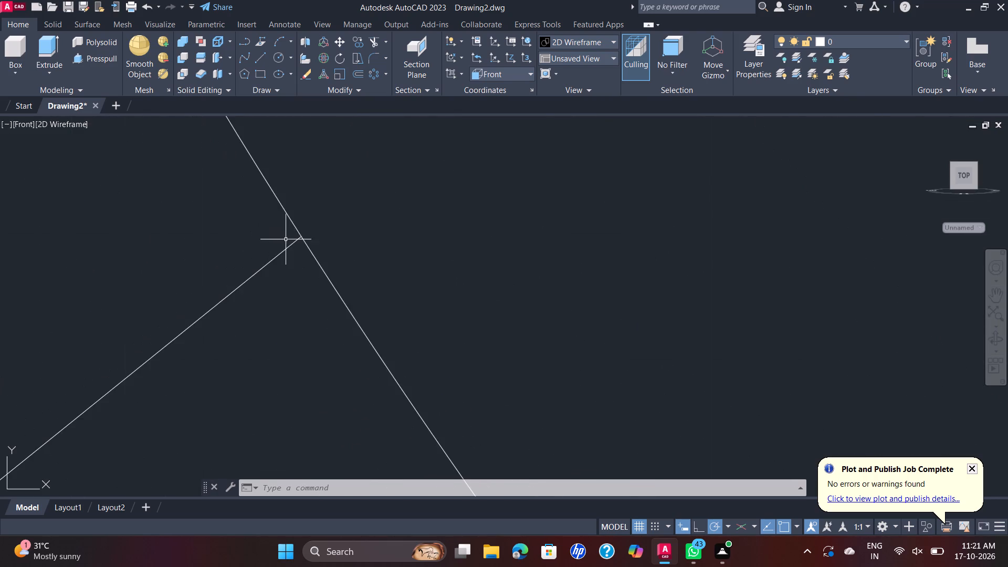
{"action": "scroll", "coordinate": [286, 239], "scroll_direction": "up", "scroll_amount": 3}
{"action": "scroll", "coordinate": [403, 235], "scroll_direction": "up", "scroll_amount": 1}
{"action": "scroll", "coordinate": [296, 224], "scroll_direction": "up", "scroll_amount": 4}
{"action": "scroll", "coordinate": [319, 195], "scroll_direction": "down", "scroll_amount": 5}
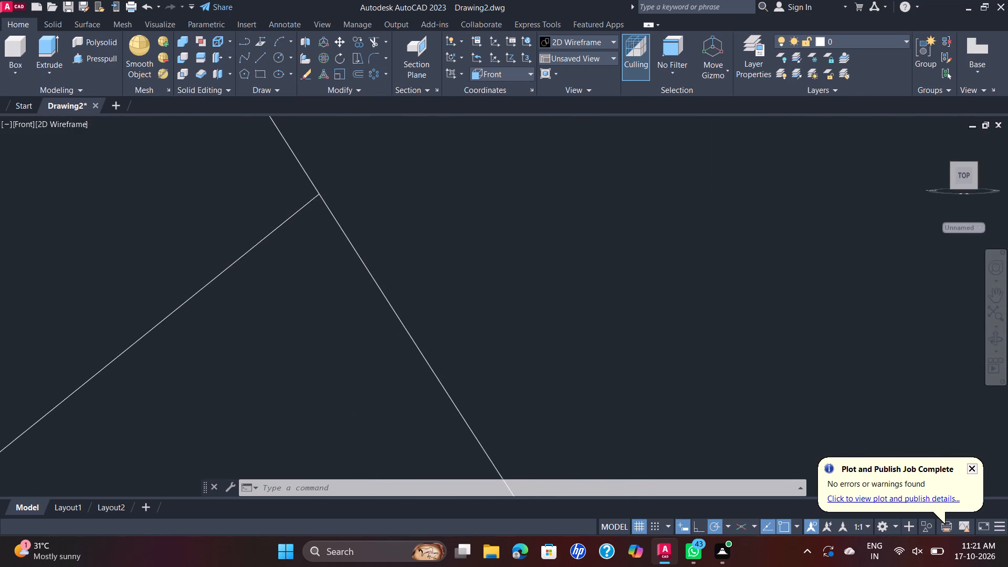
{"action": "scroll", "coordinate": [319, 195], "scroll_direction": "down", "scroll_amount": 11}
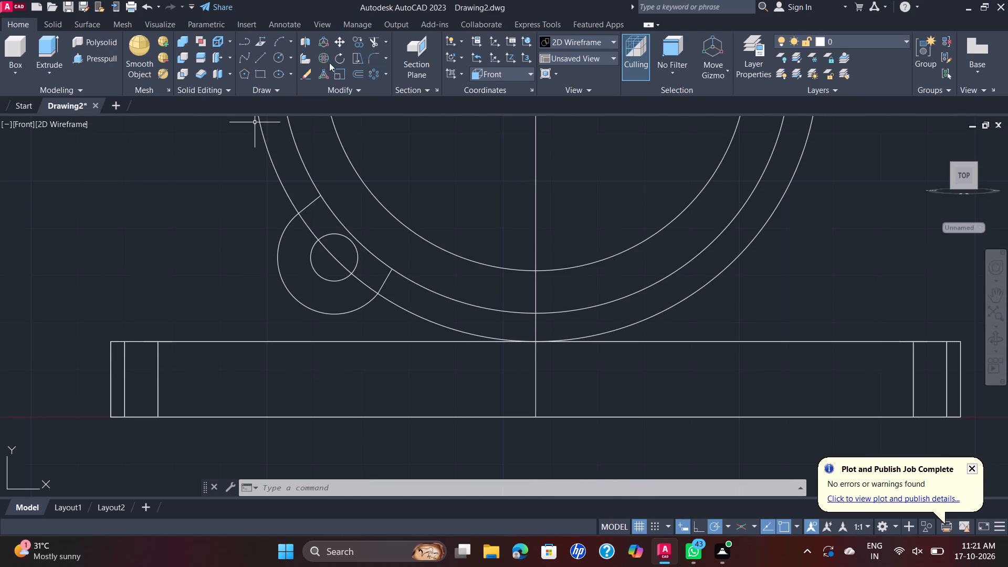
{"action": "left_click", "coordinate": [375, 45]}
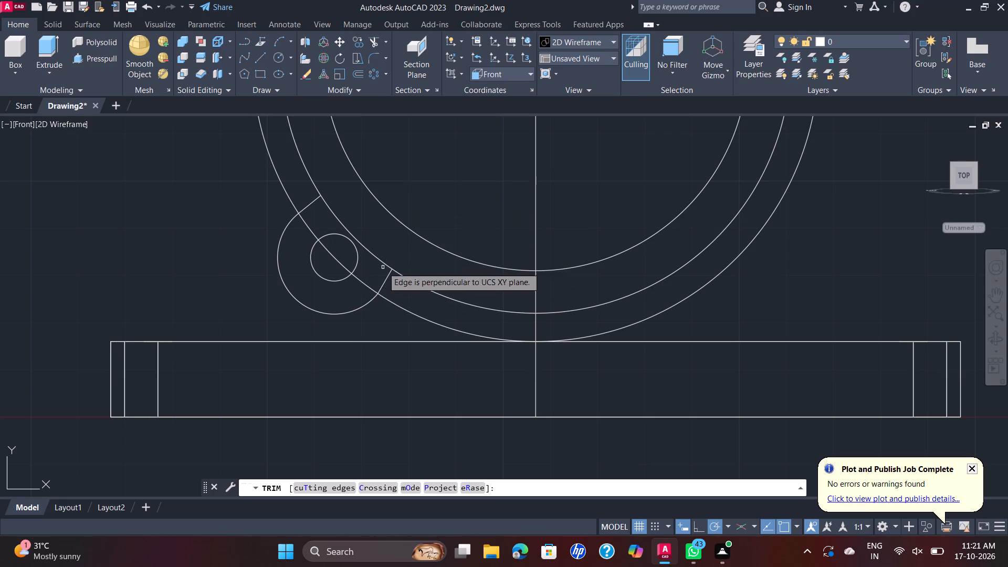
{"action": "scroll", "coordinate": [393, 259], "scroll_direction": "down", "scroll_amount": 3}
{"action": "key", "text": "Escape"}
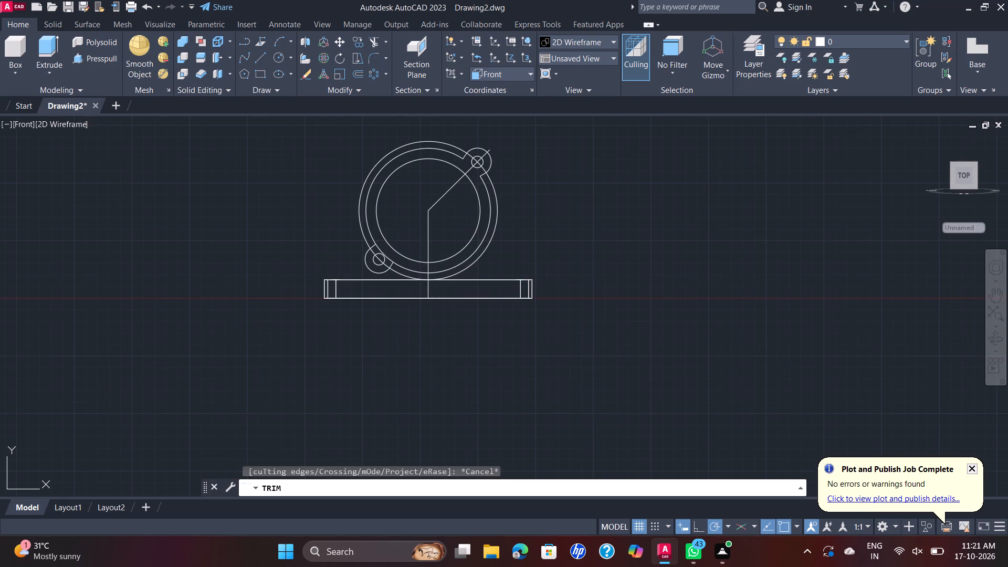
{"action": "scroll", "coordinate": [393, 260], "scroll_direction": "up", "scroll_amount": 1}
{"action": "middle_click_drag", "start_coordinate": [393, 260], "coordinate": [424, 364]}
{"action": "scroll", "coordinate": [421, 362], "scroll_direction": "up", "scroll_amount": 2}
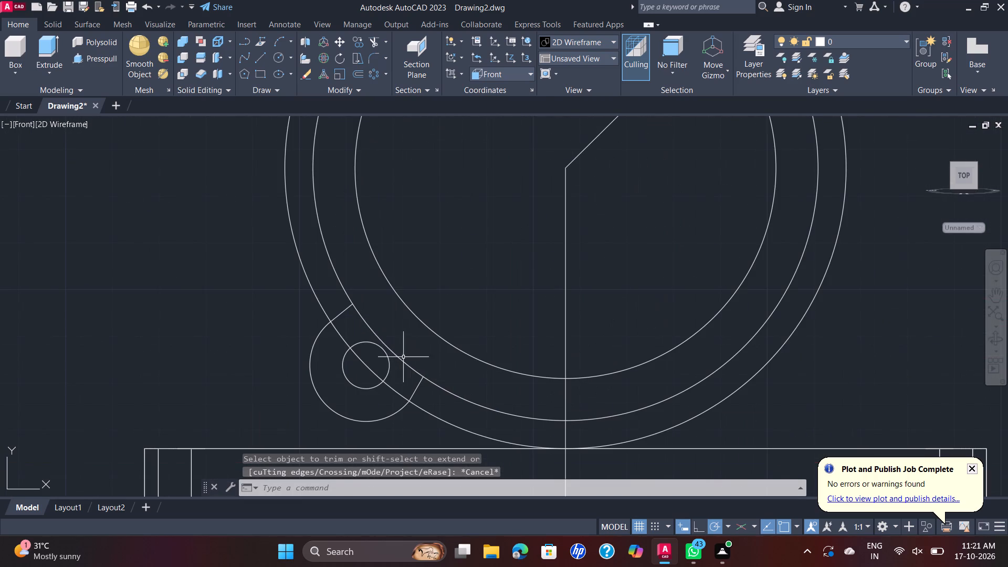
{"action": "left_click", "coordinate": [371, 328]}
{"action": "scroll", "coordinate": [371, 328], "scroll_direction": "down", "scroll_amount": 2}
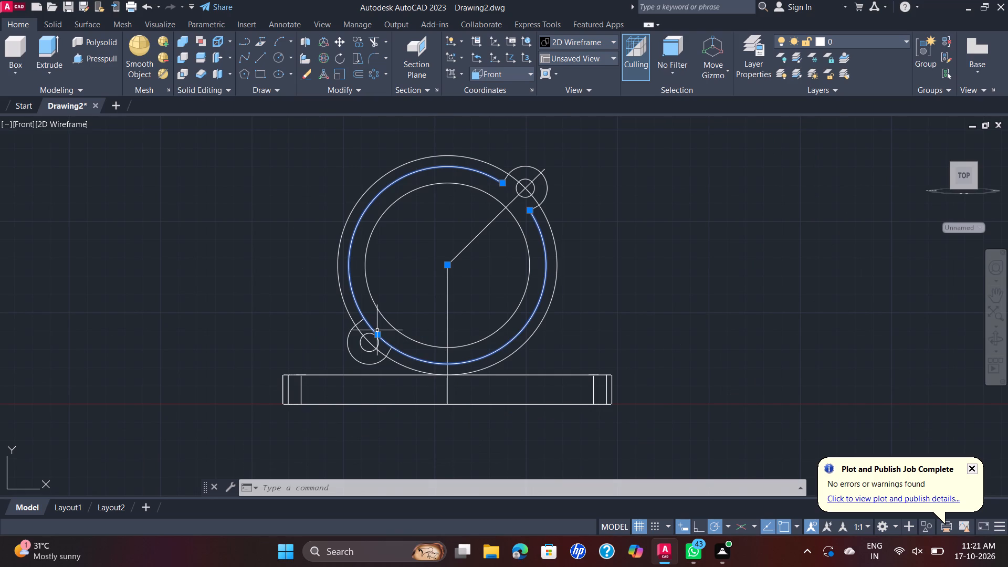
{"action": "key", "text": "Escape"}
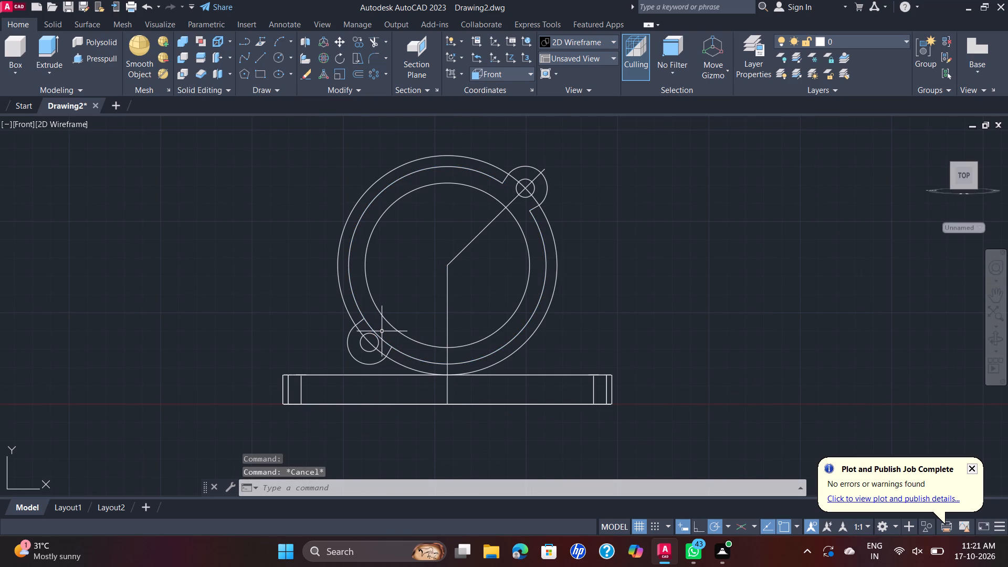
Erase the partly trimmed radius 54 circle between the ring's inner and outer circles.
{"action": "scroll", "coordinate": [384, 340], "scroll_direction": "up", "scroll_amount": 4}
{"action": "scroll", "coordinate": [379, 342], "scroll_direction": "down", "scroll_amount": 2}
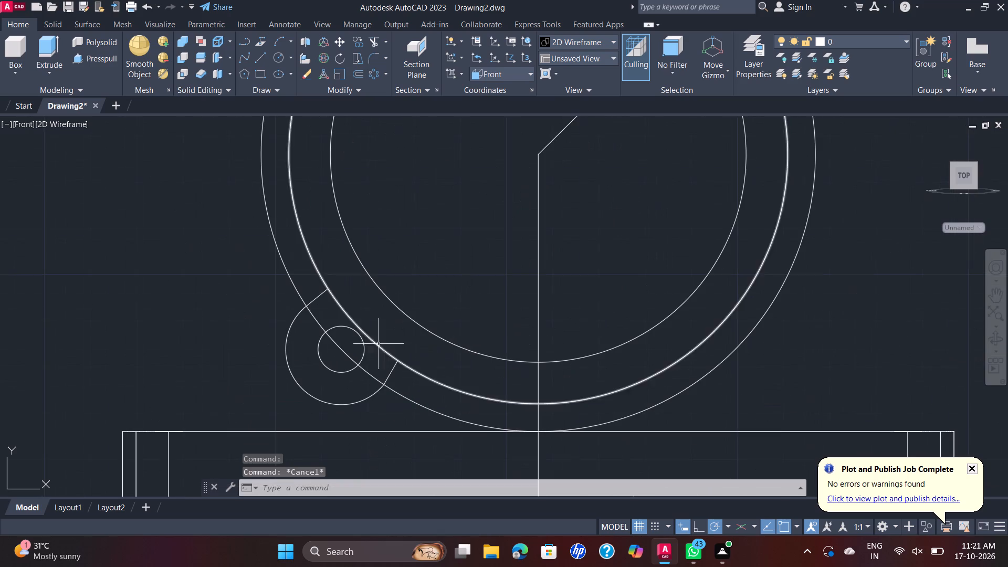
{"action": "left_click", "coordinate": [384, 350]}
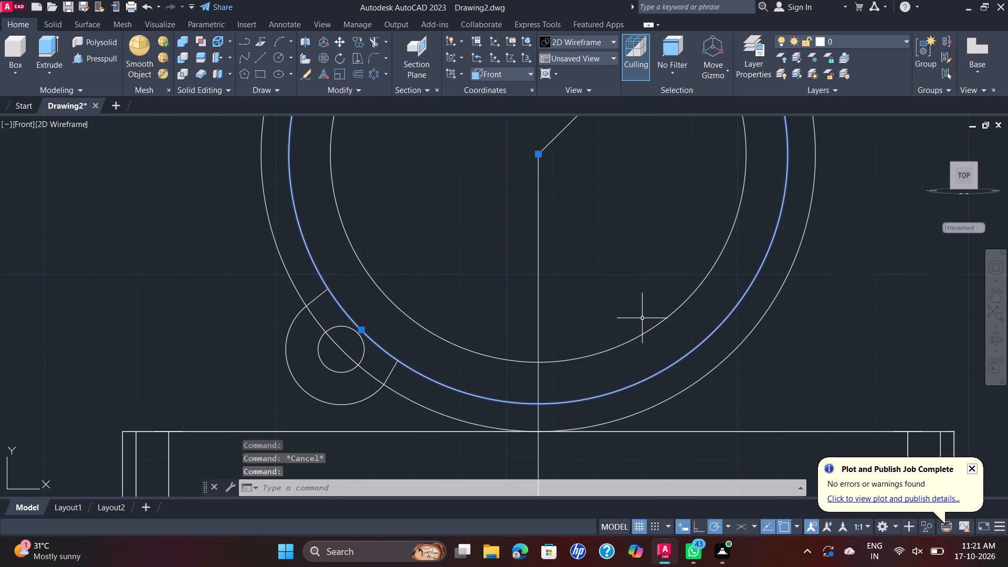
{"action": "key", "text": "Delete"}
Draw a circle of radius 54 centred on the ring's centre point.
{"action": "scroll", "coordinate": [325, 306], "scroll_direction": "down", "scroll_amount": 2}
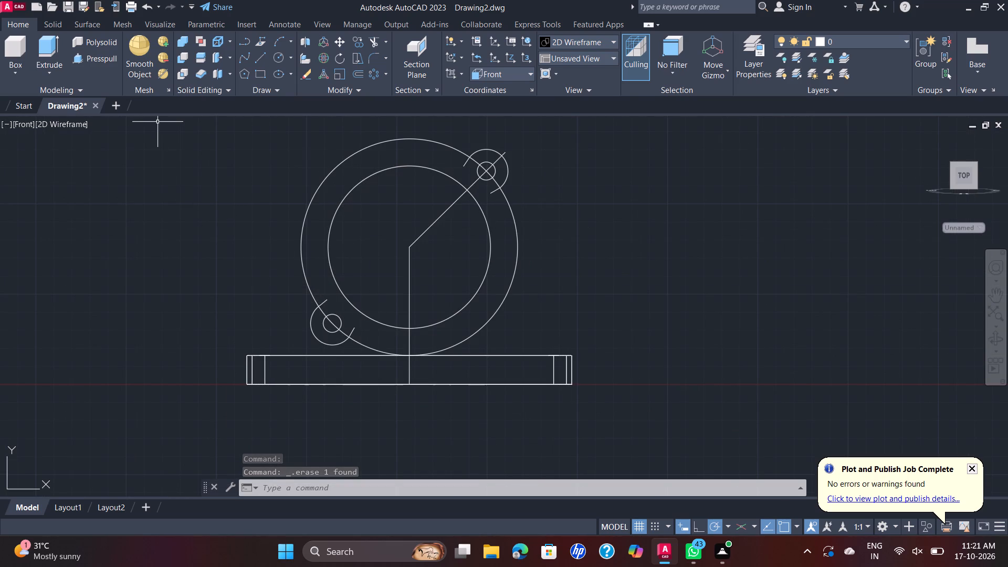
{"action": "left_click", "coordinate": [276, 55]}
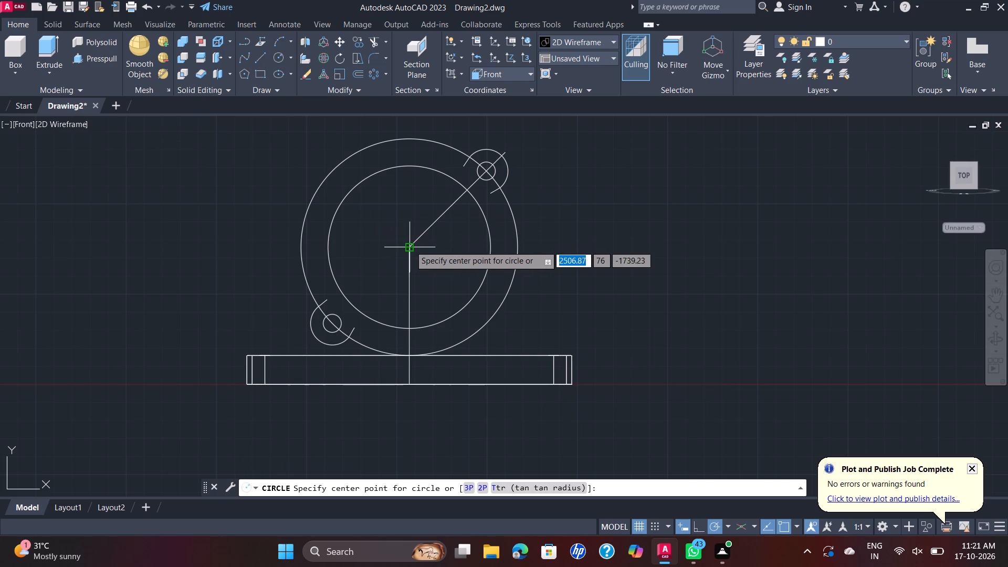
{"action": "left_click", "coordinate": [411, 247]}
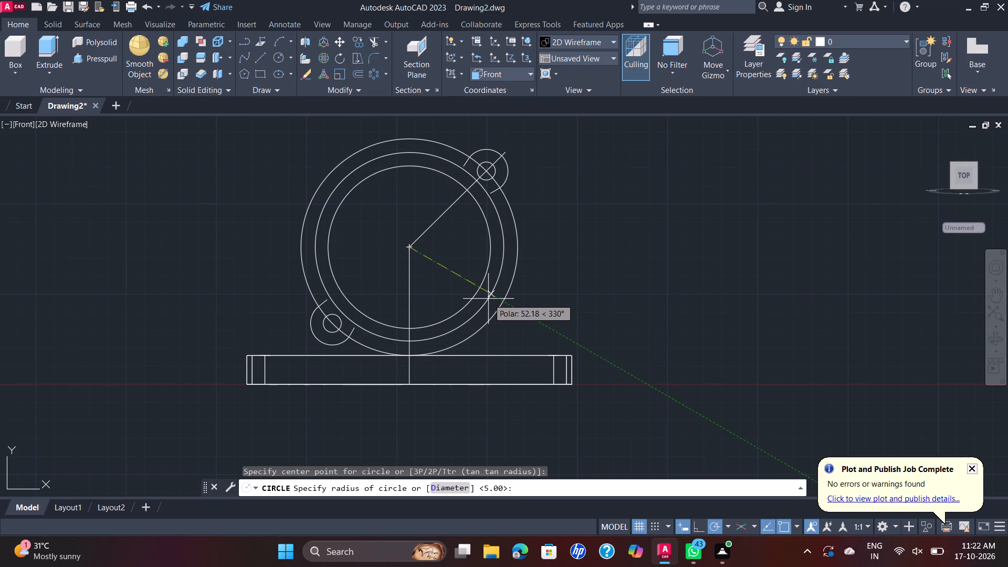
{"action": "type", "text": "54"}
{"action": "key", "text": "Return"}
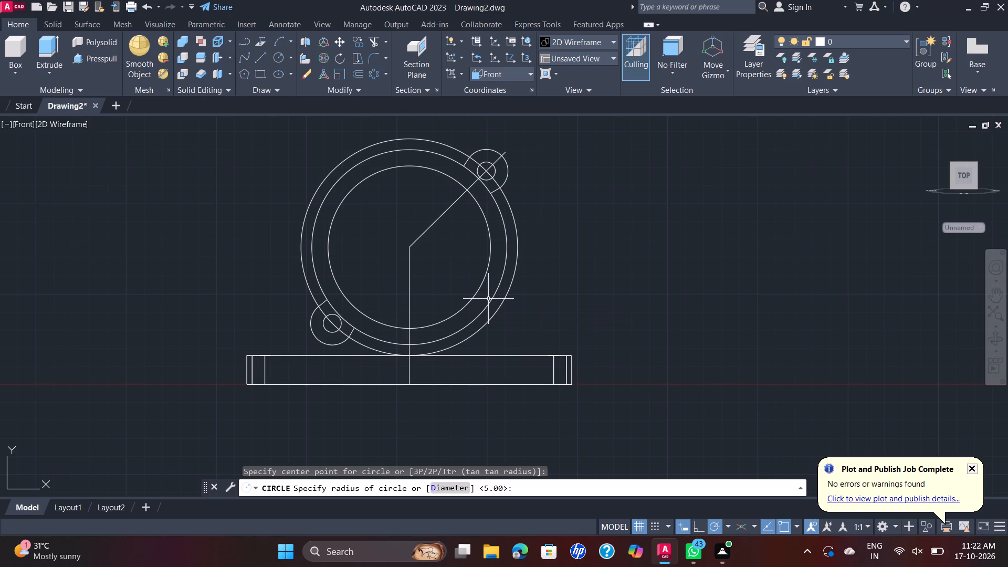
Examine where the lower-left lug's upper short line meets the redrawn radius 54 circle.
{"action": "scroll", "coordinate": [338, 302], "scroll_direction": "up", "scroll_amount": 2}
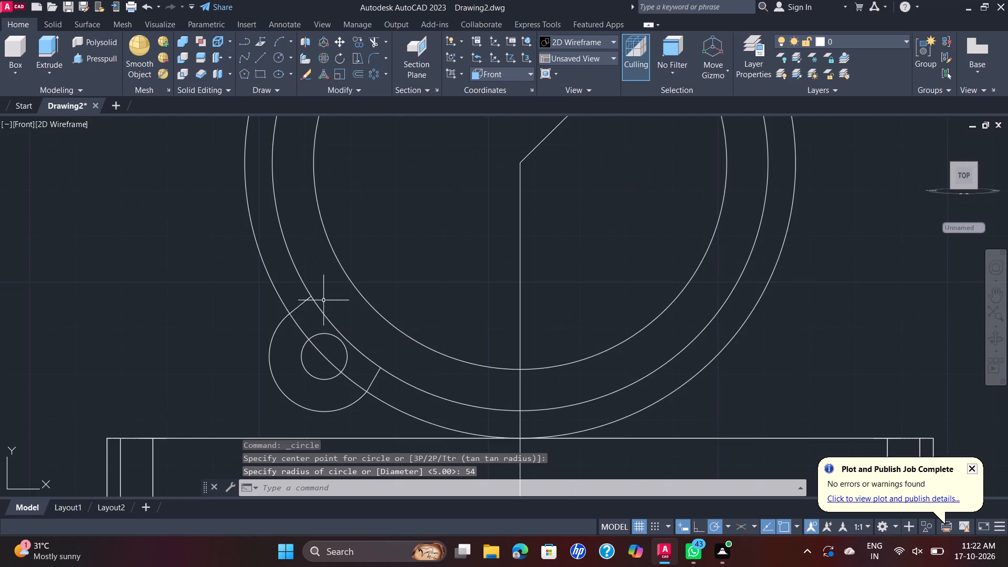
{"action": "scroll", "coordinate": [320, 308], "scroll_direction": "up", "scroll_amount": 3}
{"action": "scroll", "coordinate": [280, 268], "scroll_direction": "up", "scroll_amount": 5}
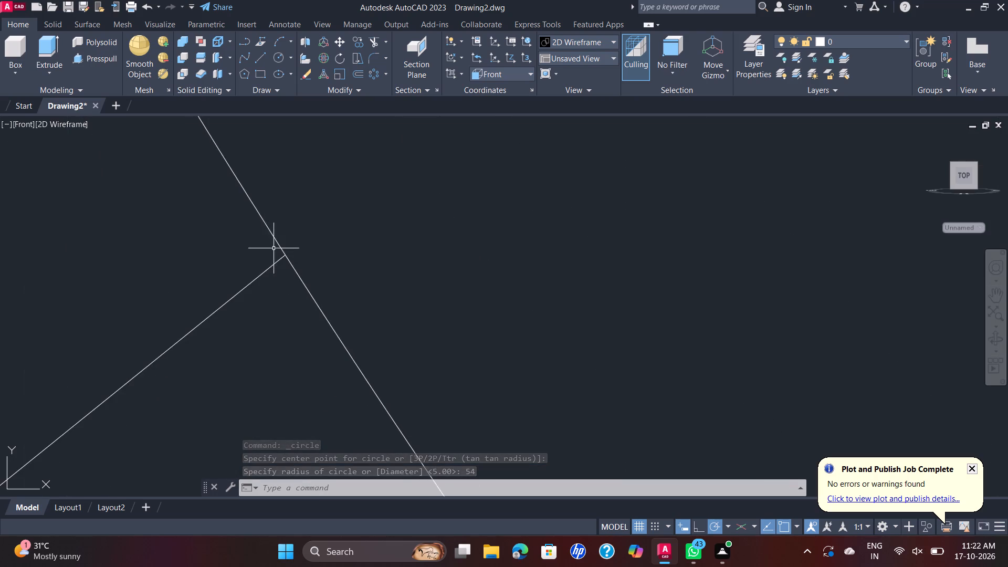
{"action": "scroll", "coordinate": [277, 249], "scroll_direction": "up", "scroll_amount": 7}
{"action": "scroll", "coordinate": [297, 297], "scroll_direction": "up", "scroll_amount": 4}
{"action": "scroll", "coordinate": [292, 303], "scroll_direction": "down", "scroll_amount": 10}
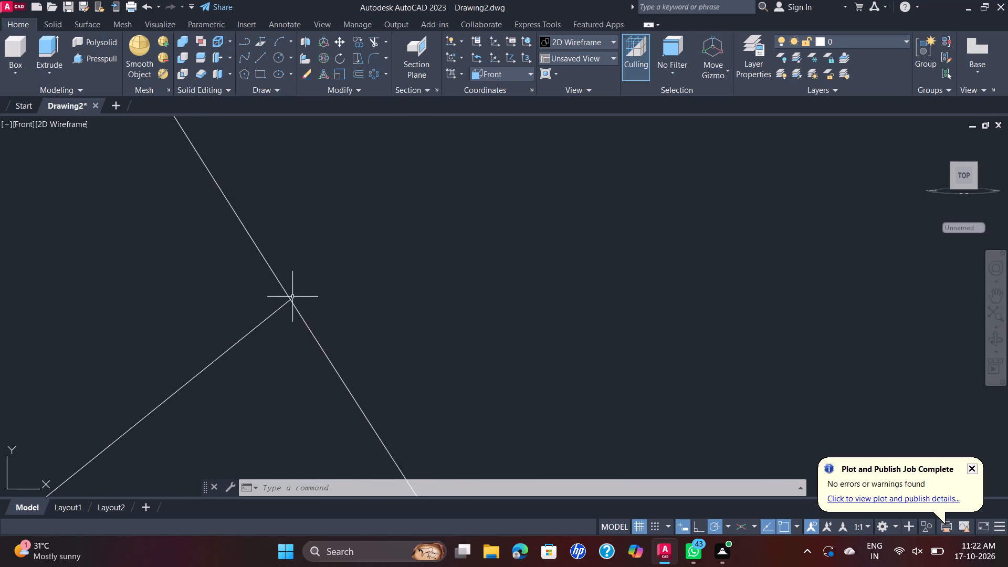
{"action": "scroll", "coordinate": [292, 297], "scroll_direction": "down", "scroll_amount": 20}
{"action": "scroll", "coordinate": [297, 287], "scroll_direction": "up", "scroll_amount": 2}
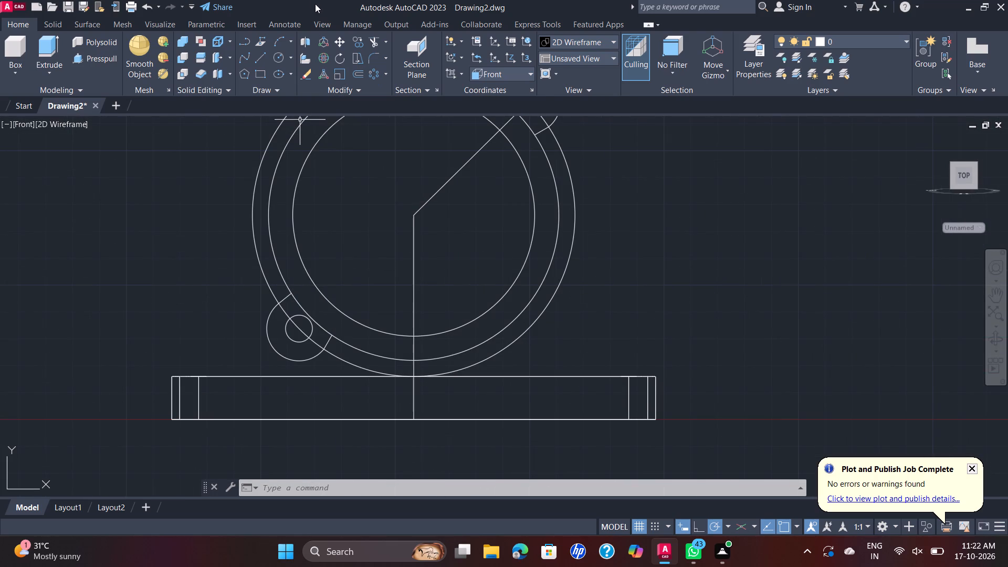
Trim the radius 54 circle between the two short lines of the lower-left lug.
{"action": "left_click", "coordinate": [381, 40]}
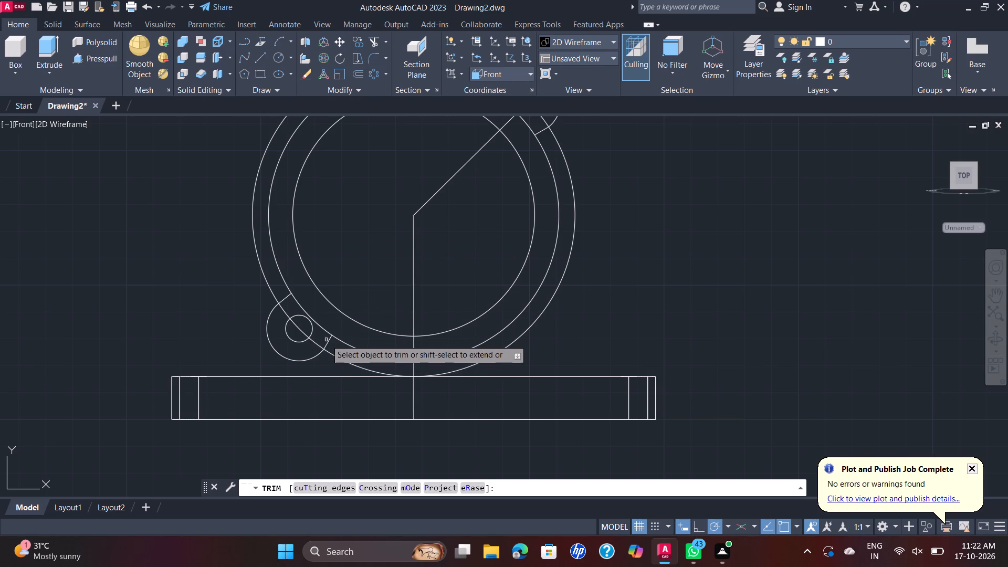
{"action": "left_click", "coordinate": [387, 39]}
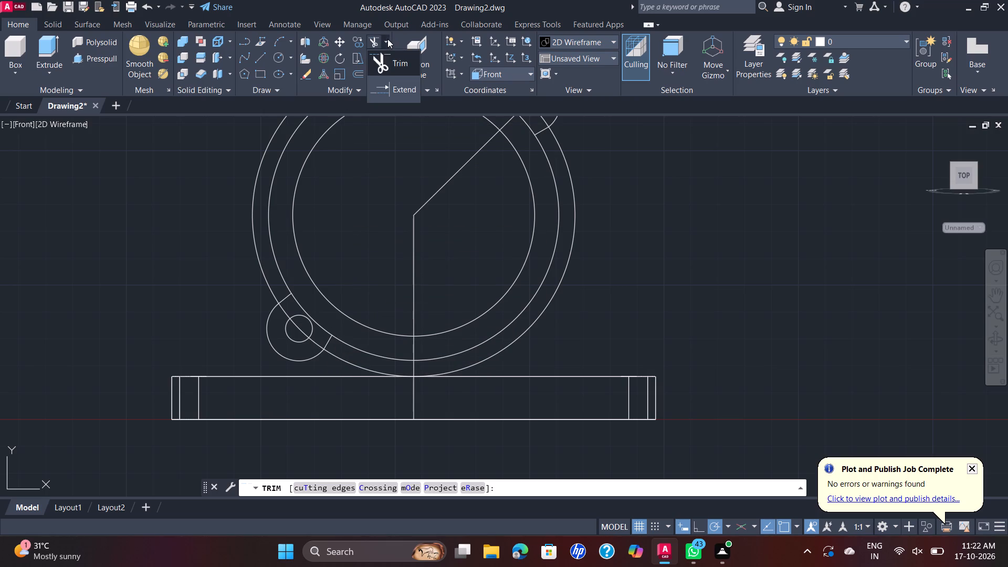
{"action": "left_click", "coordinate": [387, 61]}
{"action": "scroll", "coordinate": [322, 333], "scroll_direction": "up", "scroll_amount": 2}
{"action": "left_click", "coordinate": [322, 326]}
{"action": "scroll", "coordinate": [322, 326], "scroll_direction": "up", "scroll_amount": 2}
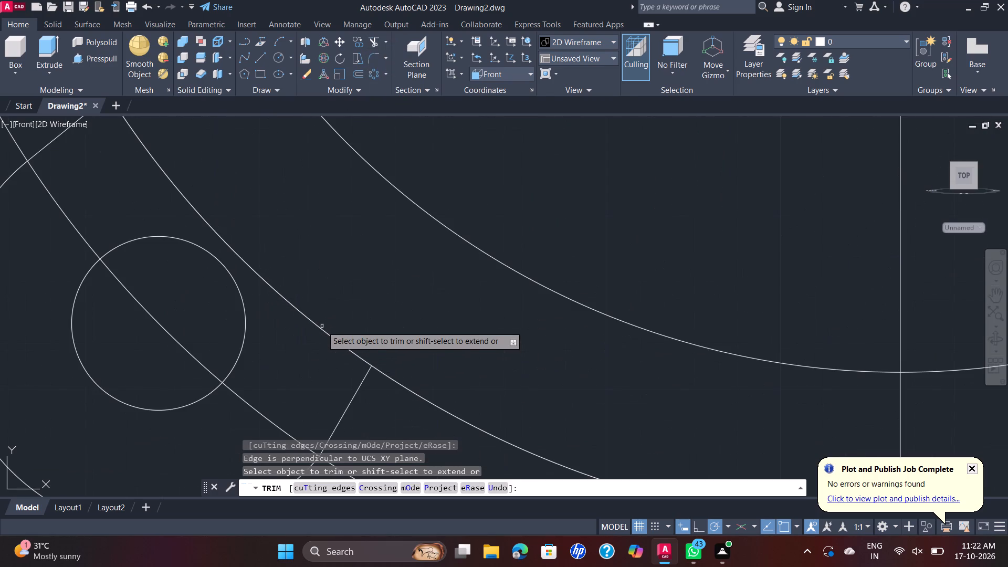
{"action": "left_click", "coordinate": [323, 332]}
Trim the radius 54 circle between the upper-right lug's two short lines, on both sides of the diagonal line.
{"action": "scroll", "coordinate": [324, 329], "scroll_direction": "down", "scroll_amount": 3}
{"action": "scroll", "coordinate": [501, 268], "scroll_direction": "down", "scroll_amount": 2}
{"action": "middle_click_drag", "start_coordinate": [501, 268], "coordinate": [502, 285]}
{"action": "scroll", "coordinate": [500, 274], "scroll_direction": "down", "scroll_amount": 1}
{"action": "scroll", "coordinate": [526, 197], "scroll_direction": "up", "scroll_amount": 3}
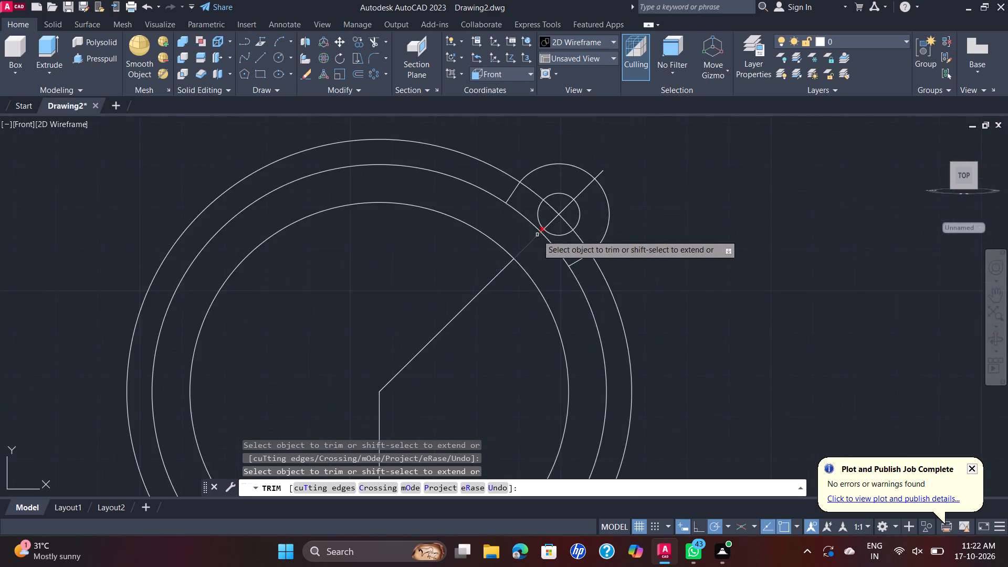
{"action": "scroll", "coordinate": [537, 235], "scroll_direction": "up", "scroll_amount": 2}
{"action": "left_click", "coordinate": [565, 245]}
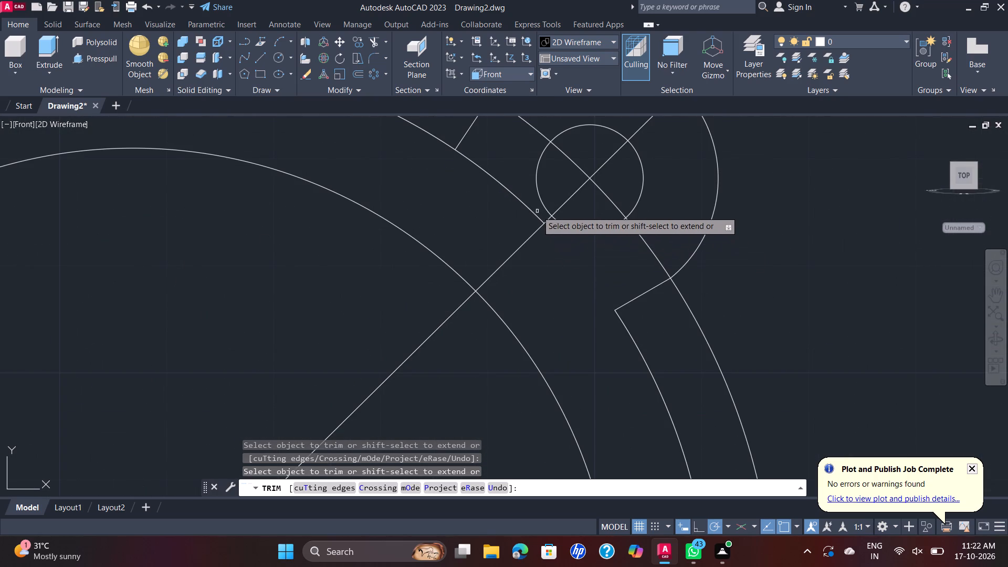
{"action": "left_click", "coordinate": [534, 215]}
{"action": "scroll", "coordinate": [534, 215], "scroll_direction": "down", "scroll_amount": 4}
{"action": "key", "text": "Escape"}
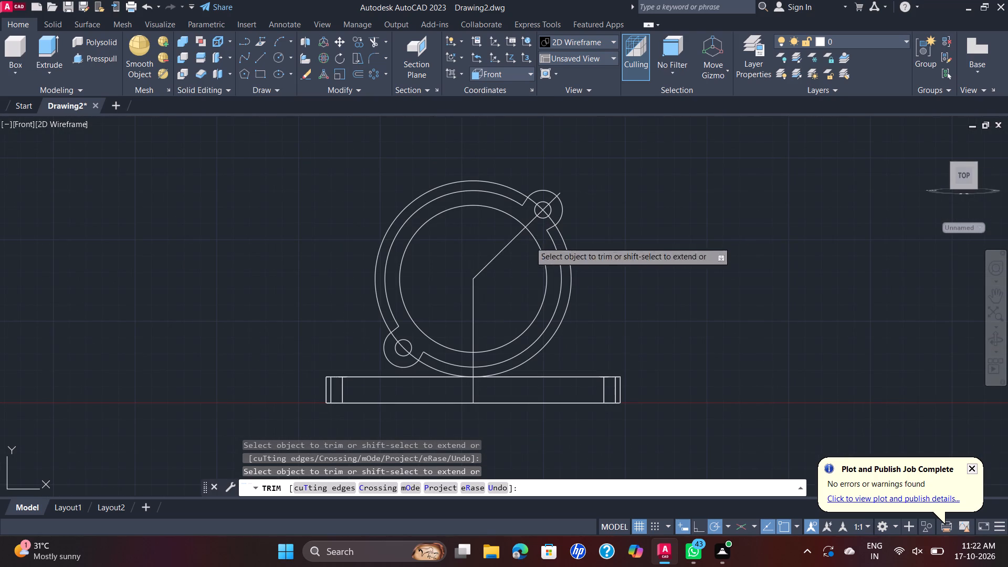
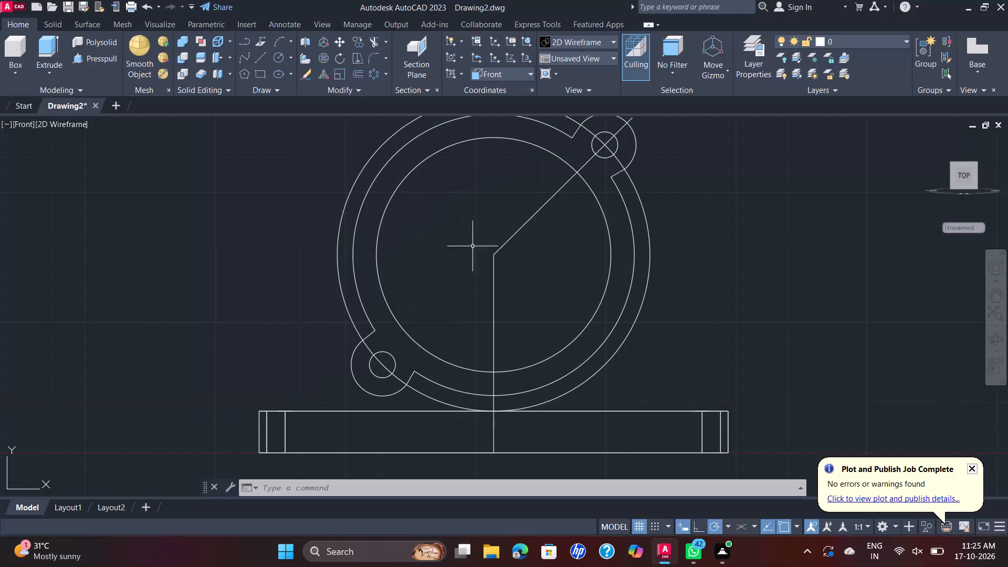
Trim the outer circle inside the upper-right lug and its hole, and the diagonal line's end protruding past the lug arc.
{"action": "scroll", "coordinate": [530, 155], "scroll_direction": "down", "scroll_amount": 1}
{"action": "middle_click_drag", "start_coordinate": [530, 151], "coordinate": [523, 234]}
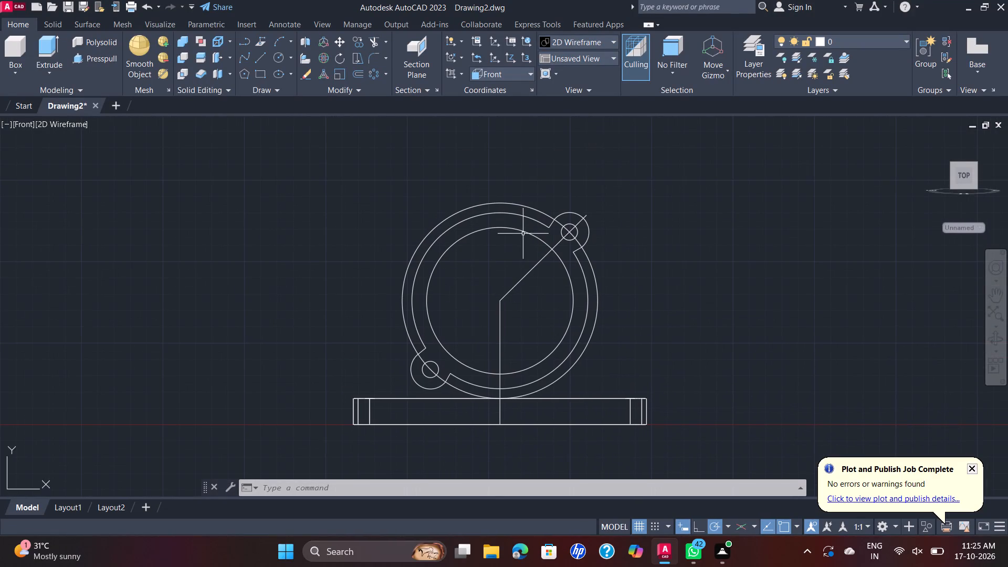
{"action": "scroll", "coordinate": [522, 234], "scroll_direction": "up", "scroll_amount": 1}
{"action": "type", "text": "GR"}
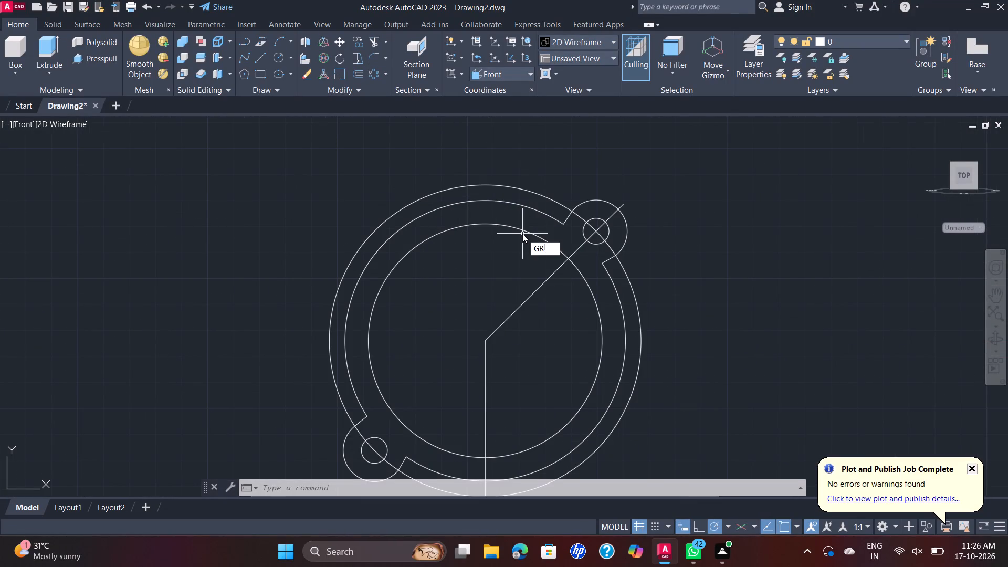
{"action": "key", "text": "BackSpace"}
{"action": "key", "text": "BackSpace"}
{"action": "type", "text": "TR"}
{"action": "key", "text": "Return"}
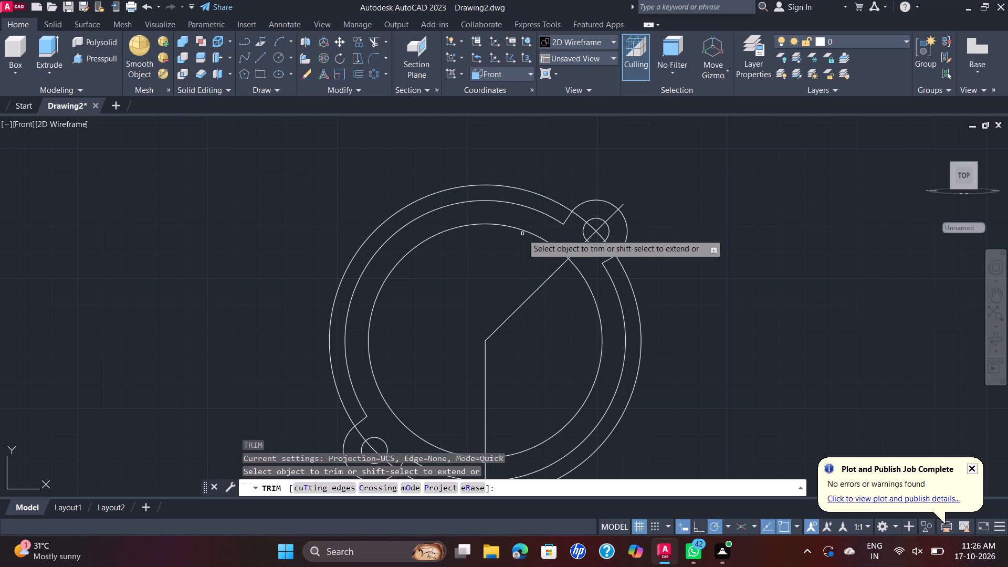
{"action": "left_click", "coordinate": [580, 219]}
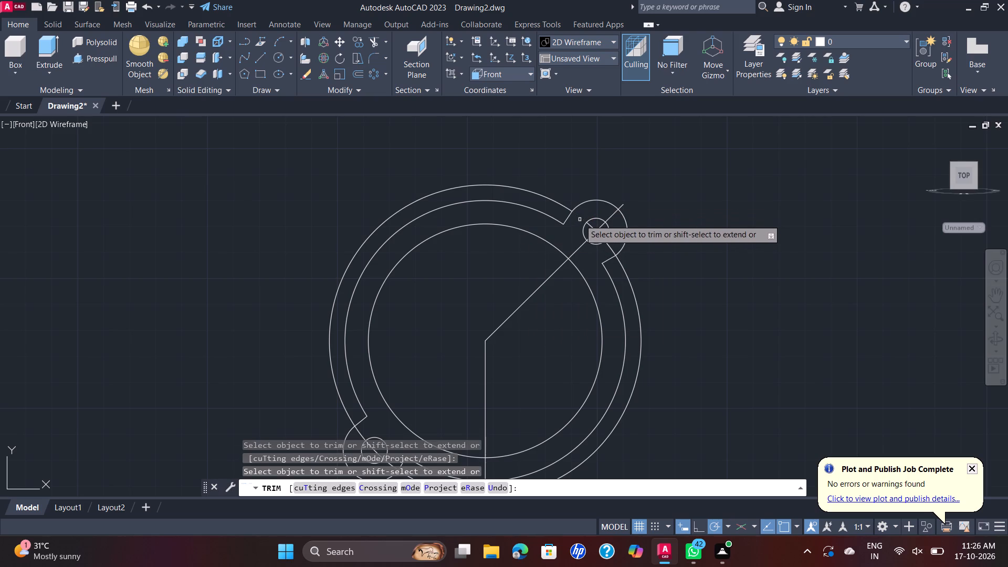
{"action": "left_click", "coordinate": [606, 247]}
{"action": "scroll", "coordinate": [605, 237], "scroll_direction": "up", "scroll_amount": 2}
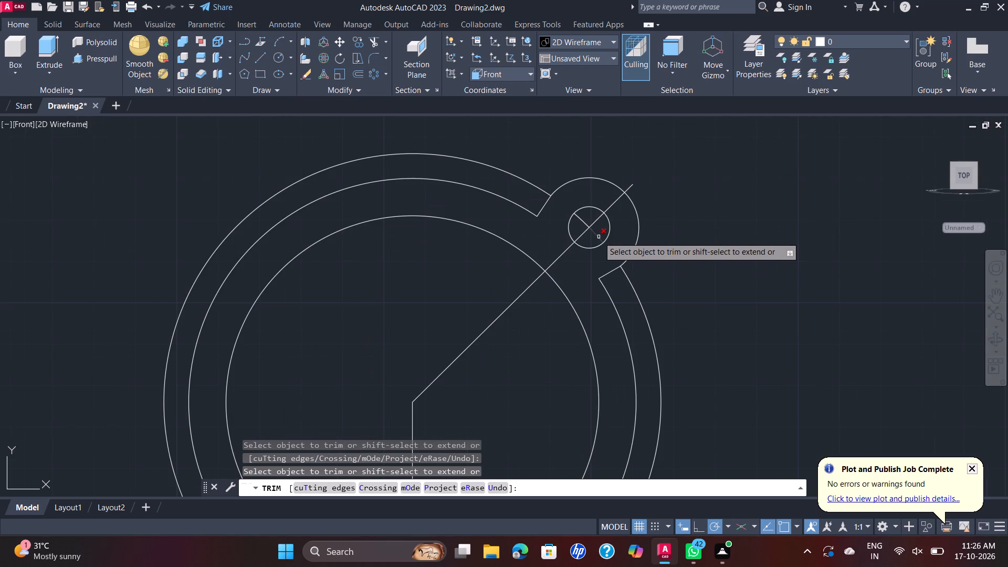
{"action": "left_click", "coordinate": [598, 237]}
{"action": "left_click", "coordinate": [587, 225]}
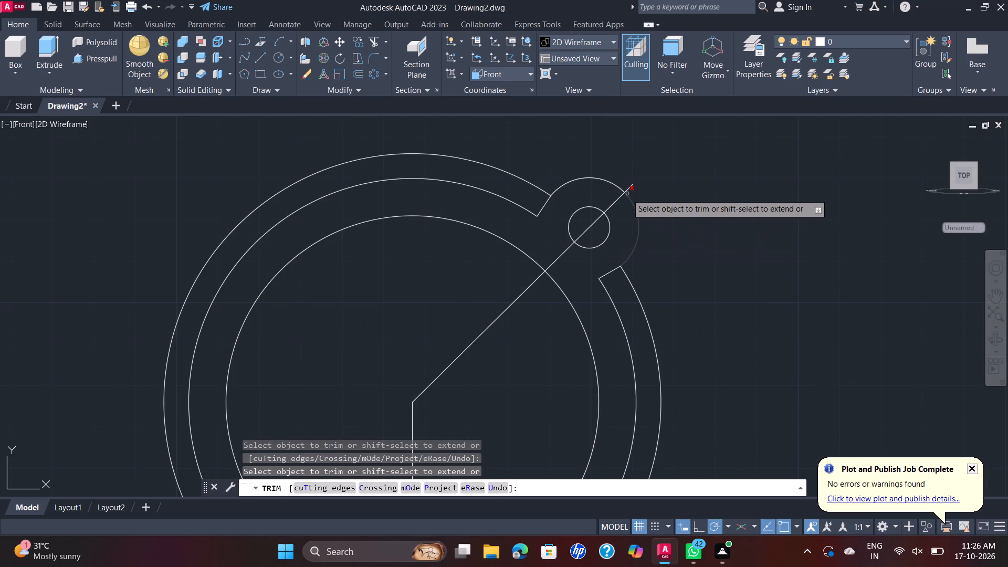
{"action": "left_click", "coordinate": [627, 190]}
Trim the outer circle inside the lower-left lug, within its hole and on both sides of it.
{"action": "scroll", "coordinate": [632, 186], "scroll_direction": "down", "scroll_amount": 2}
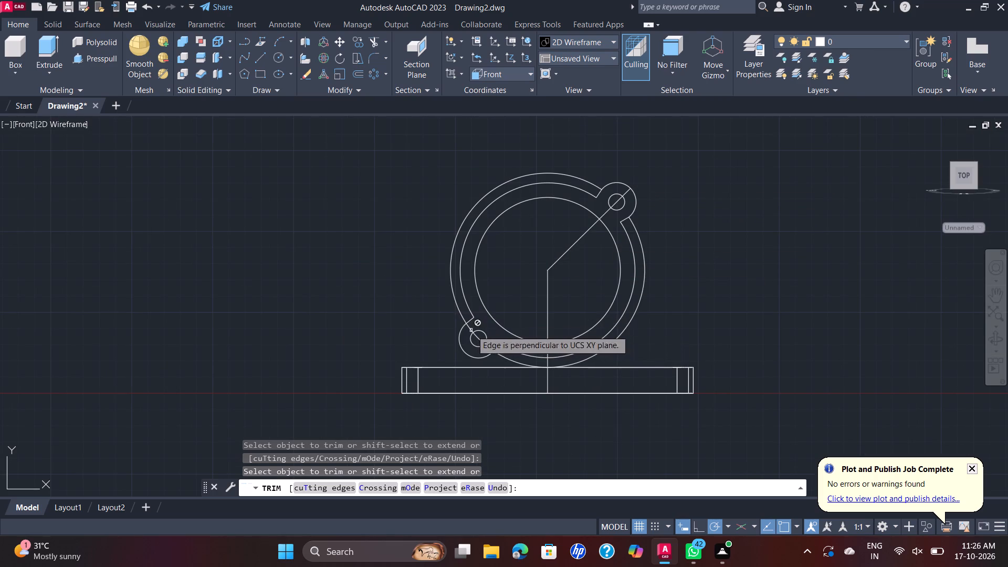
{"action": "scroll", "coordinate": [484, 339], "scroll_direction": "up", "scroll_amount": 3}
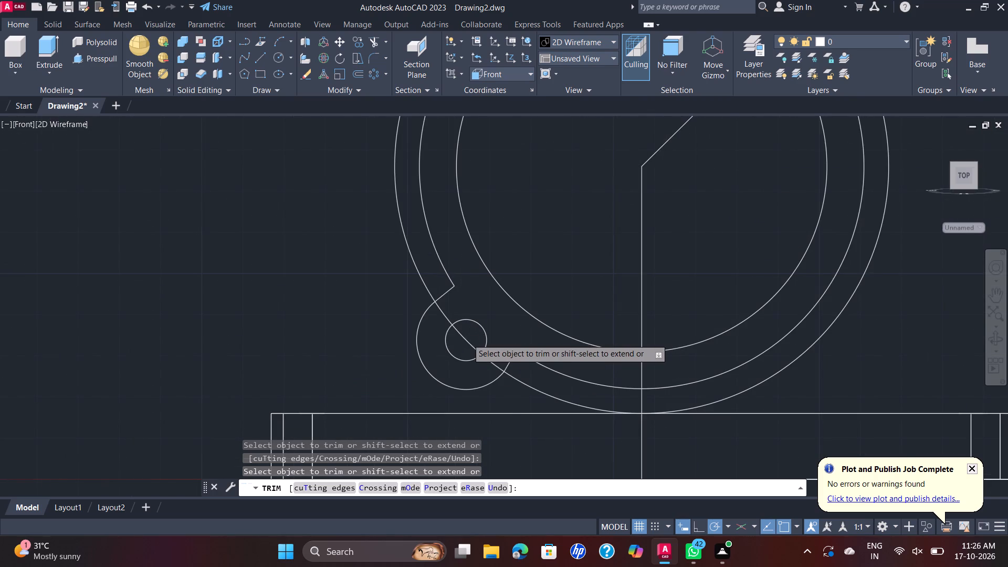
{"action": "scroll", "coordinate": [467, 339], "scroll_direction": "up", "scroll_amount": 1}
{"action": "left_click", "coordinate": [463, 346]}
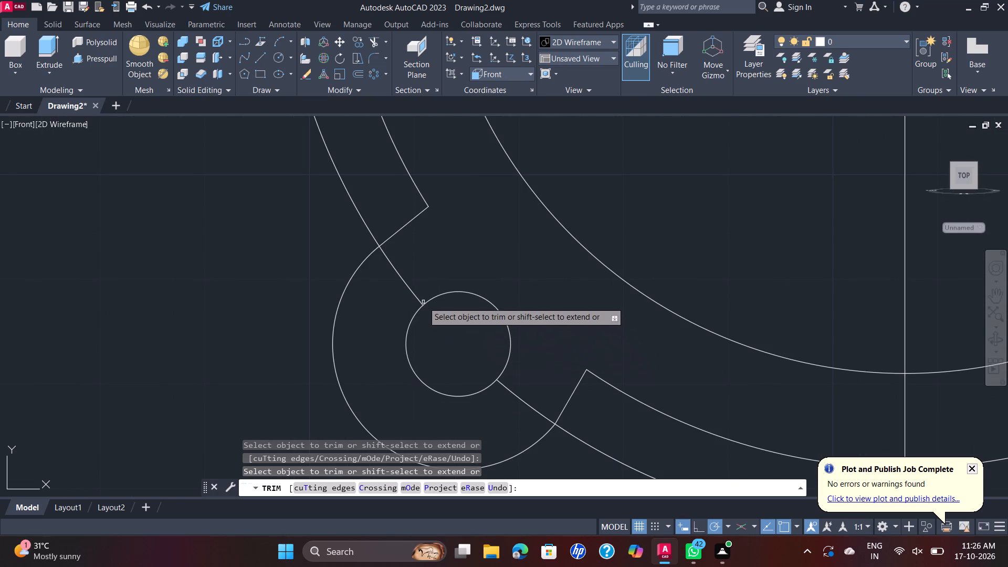
{"action": "left_click", "coordinate": [419, 297]}
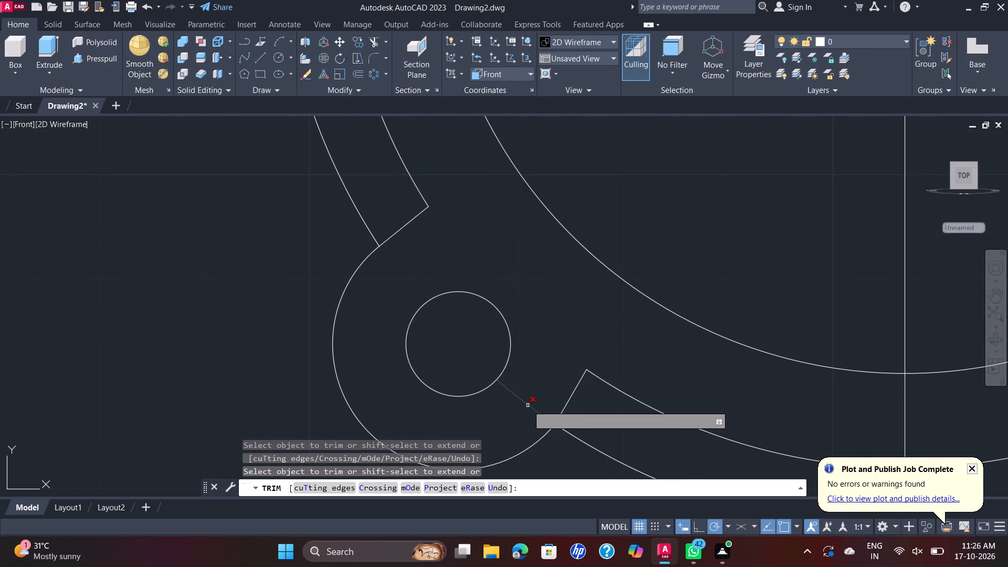
{"action": "left_click", "coordinate": [528, 405]}
{"action": "scroll", "coordinate": [540, 359], "scroll_direction": "down", "scroll_amount": 3}
{"action": "scroll", "coordinate": [594, 312], "scroll_direction": "down", "scroll_amount": 2}
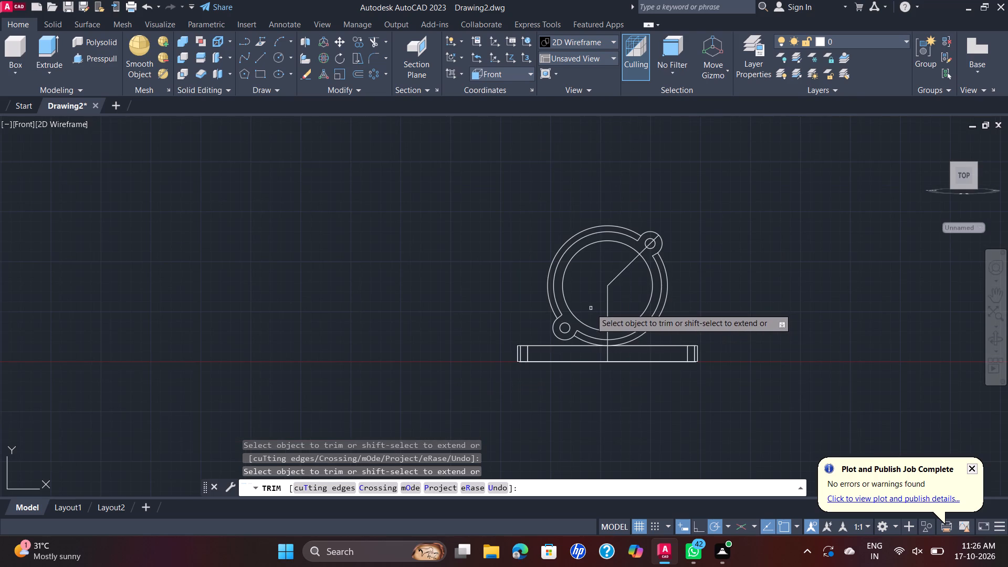
{"action": "scroll", "coordinate": [586, 293], "scroll_direction": "up", "scroll_amount": 1}
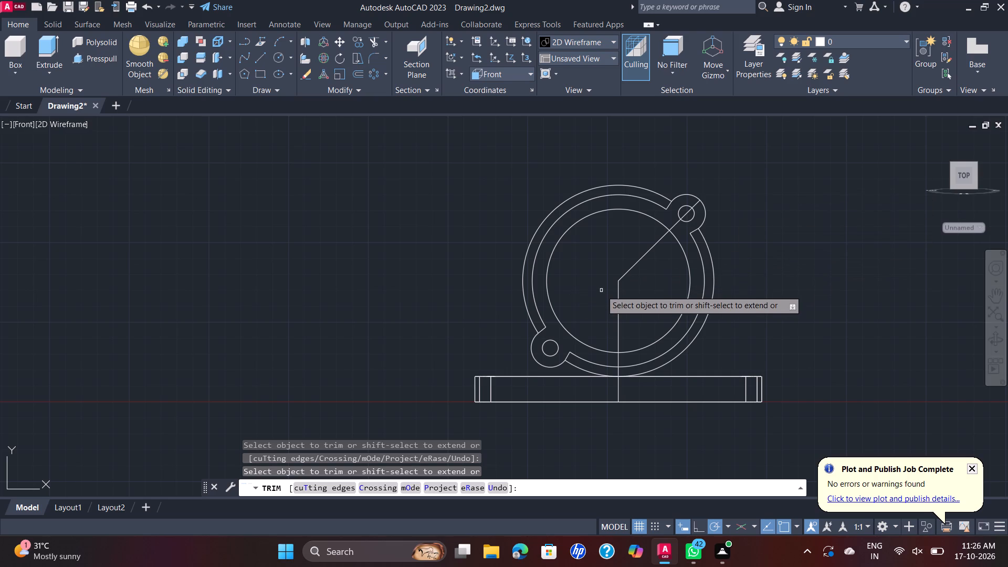
{"action": "key", "text": "Escape"}
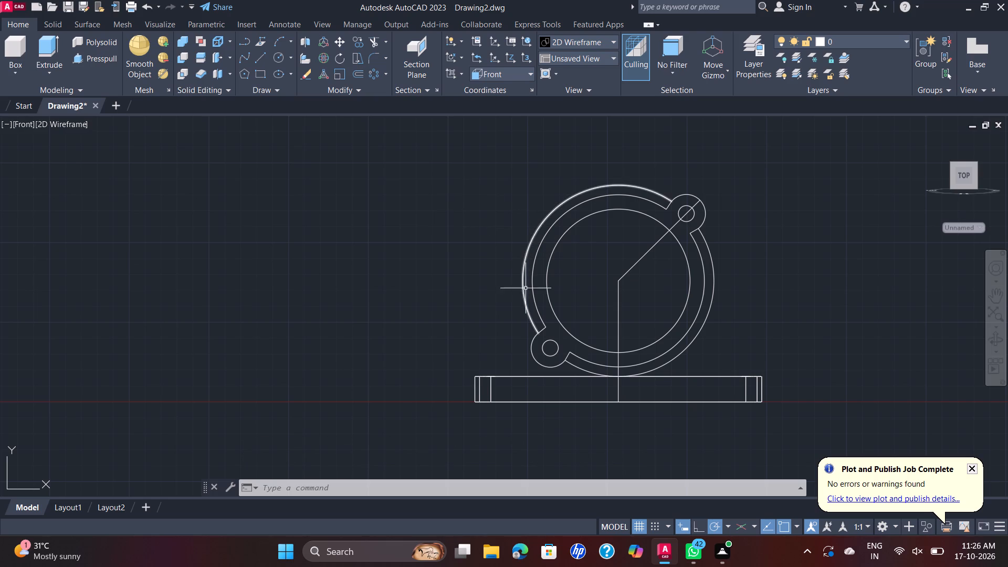
Check the distance from the ring's centre to the upper-right lug hole's centre with a temporary dimension.
{"action": "key", "text": "d"}
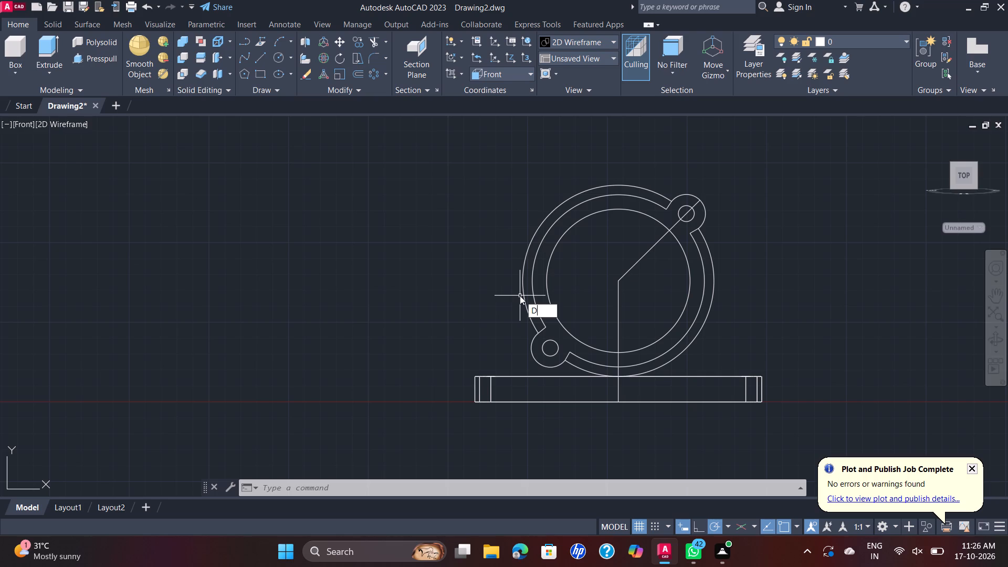
{"action": "key", "text": "i"}
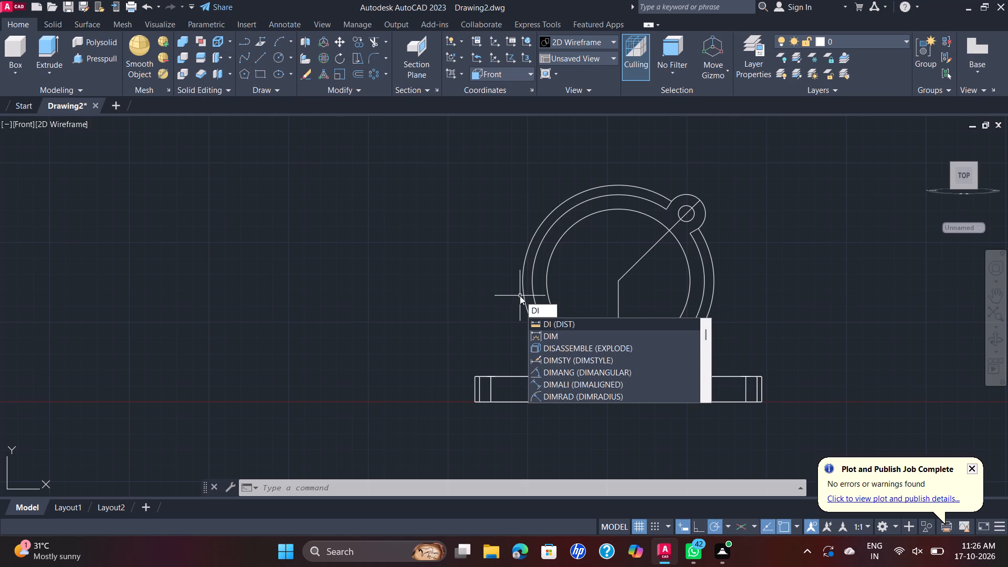
{"action": "left_click", "coordinate": [550, 337]}
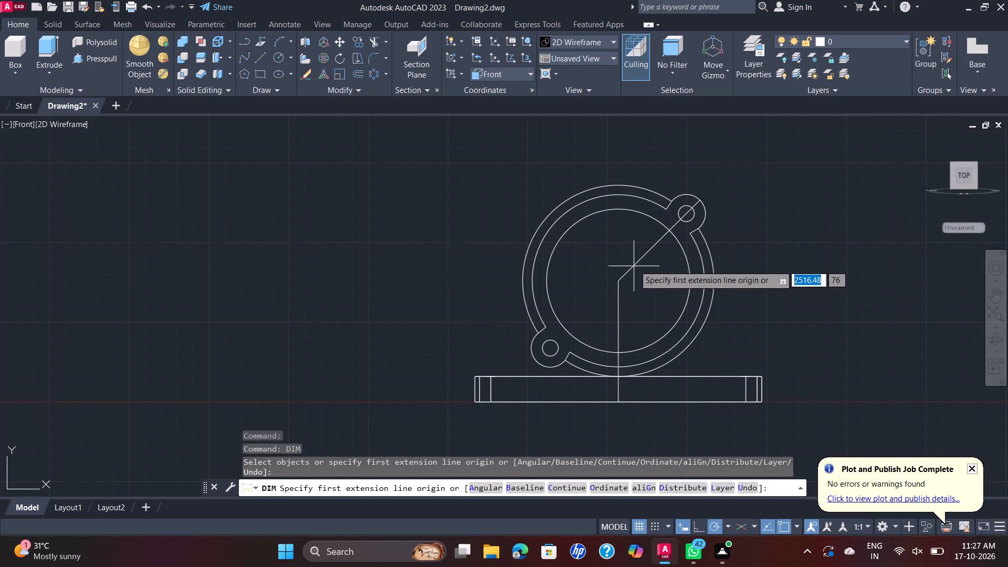
{"action": "scroll", "coordinate": [682, 215], "scroll_direction": "up", "scroll_amount": 1}
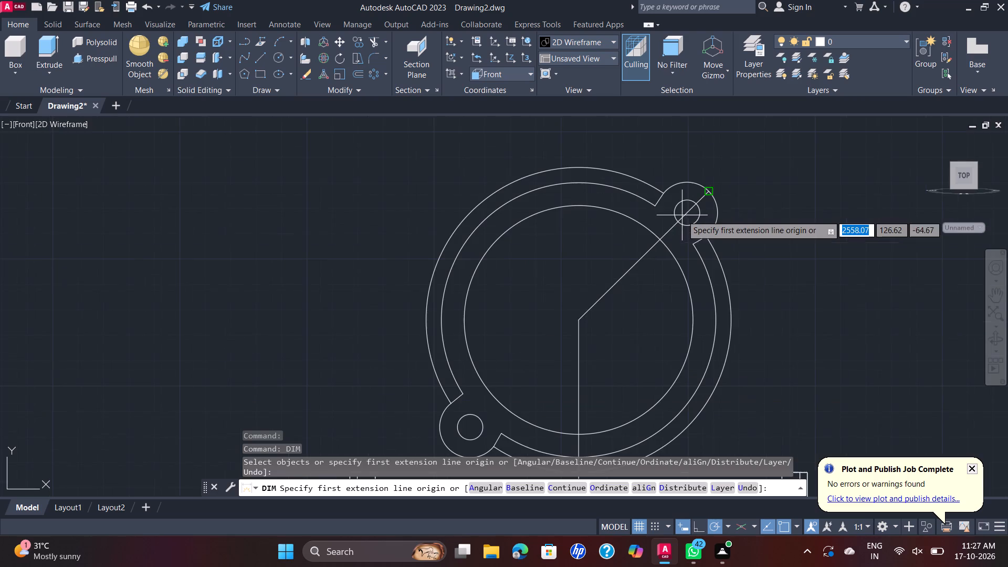
{"action": "scroll", "coordinate": [687, 209], "scroll_direction": "up", "scroll_amount": 3}
{"action": "scroll", "coordinate": [679, 210], "scroll_direction": "down", "scroll_amount": 1}
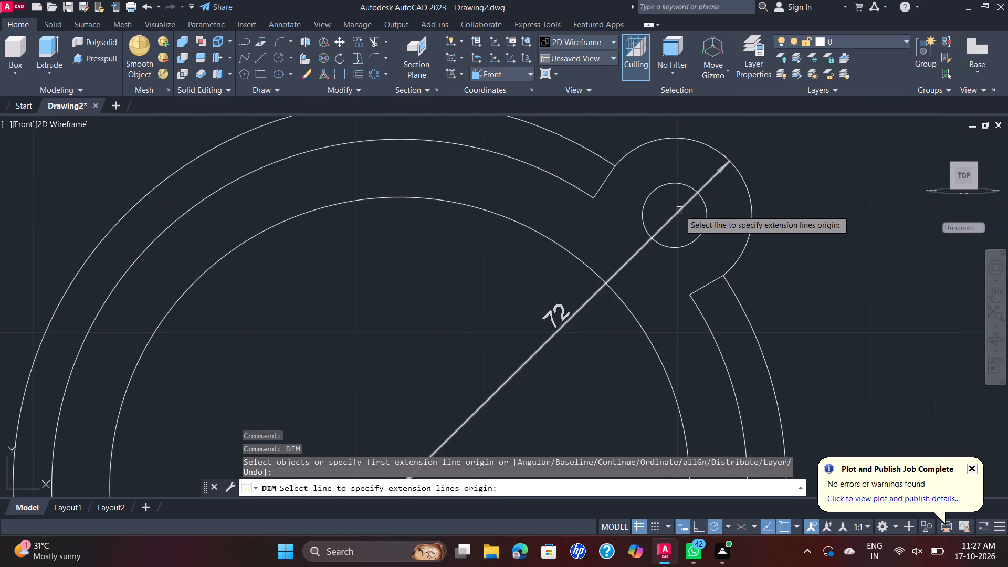
{"action": "scroll", "coordinate": [680, 211], "scroll_direction": "down", "scroll_amount": 2}
{"action": "middle_click_drag", "start_coordinate": [680, 211], "coordinate": [684, 200]}
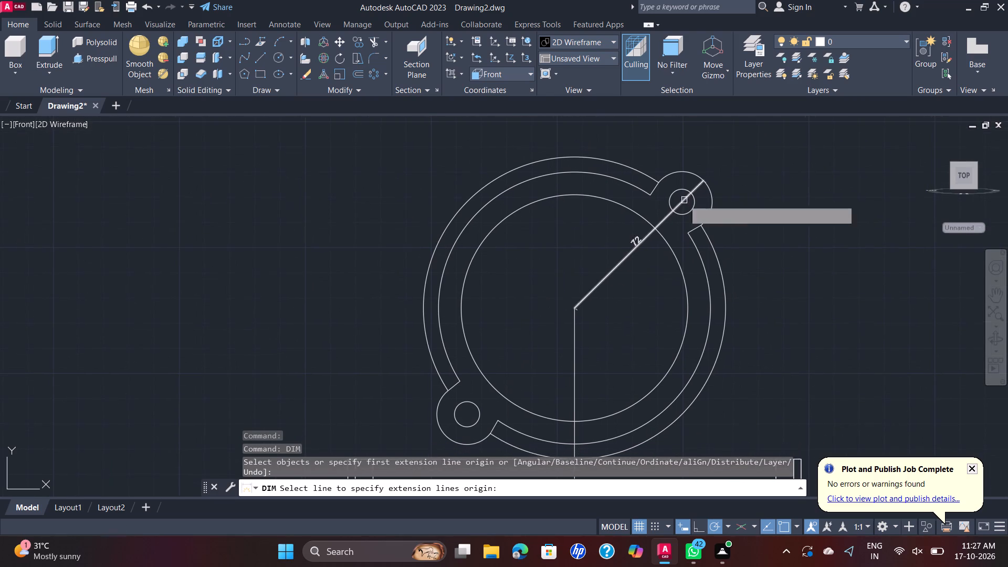
{"action": "left_click", "coordinate": [576, 307]}
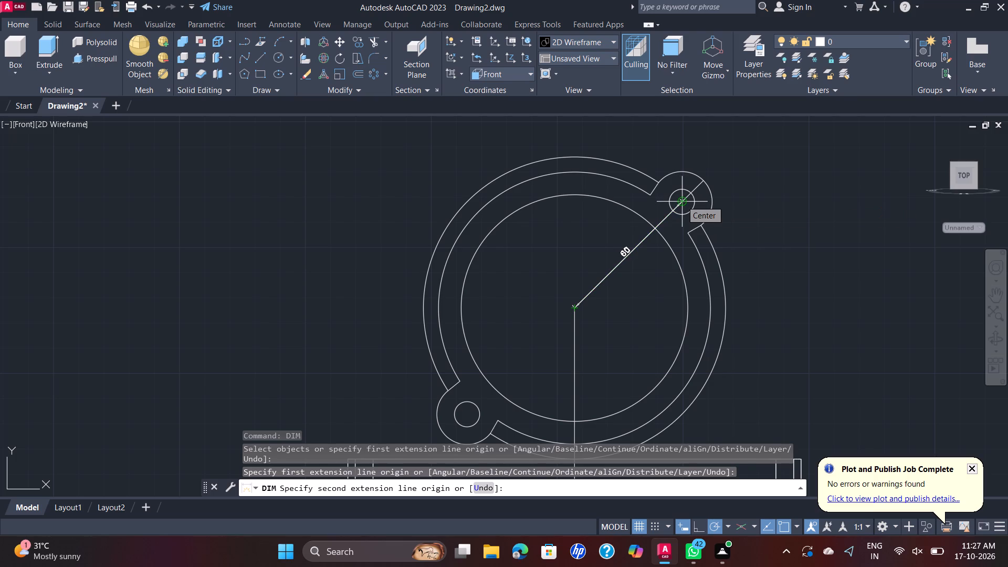
{"action": "key", "text": "Escape"}
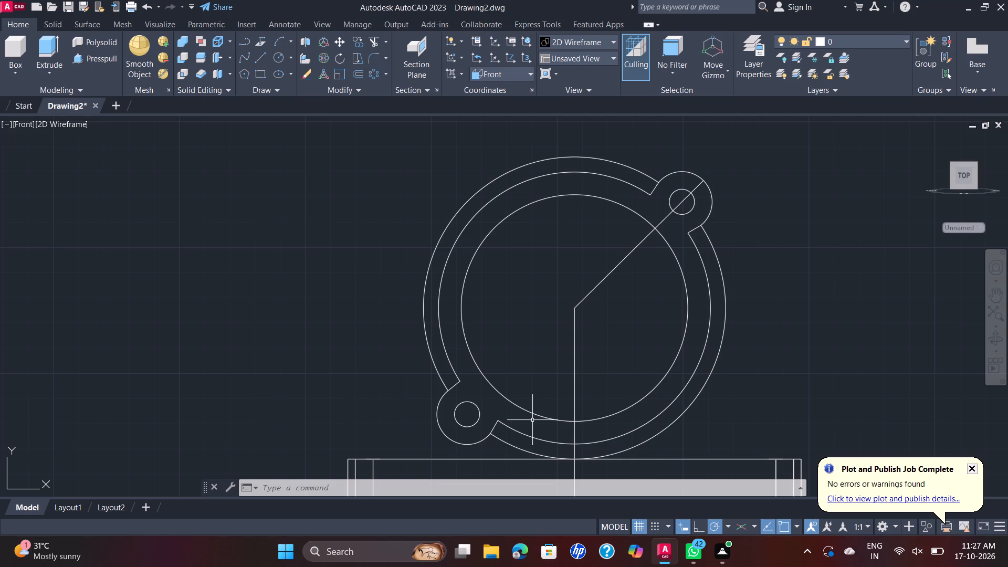
Draw connected lines from the ring's centre: 12.5 leftward, 25 back to the right, and vertically down to the base plate's top edge.
{"action": "scroll", "coordinate": [532, 419], "scroll_direction": "down", "scroll_amount": 1}
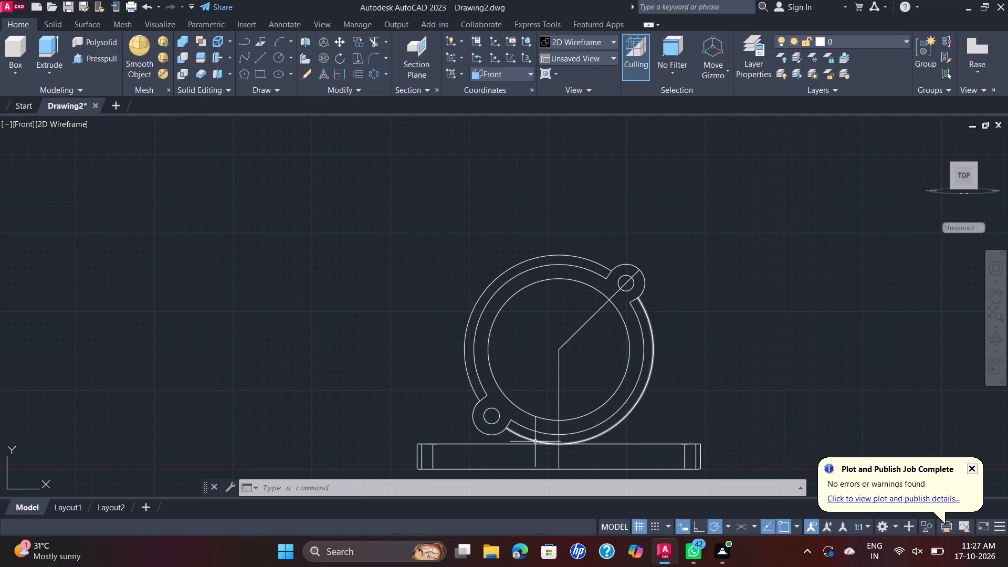
{"action": "middle_click_drag", "start_coordinate": [541, 429], "coordinate": [553, 333]}
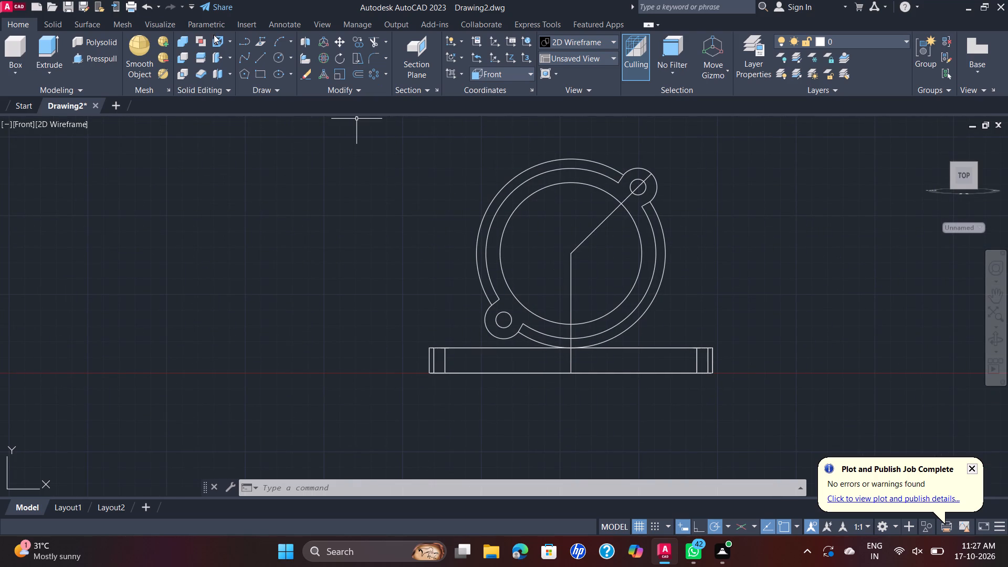
{"action": "left_click", "coordinate": [266, 59]}
{"action": "scroll", "coordinate": [579, 248], "scroll_direction": "up", "scroll_amount": 2}
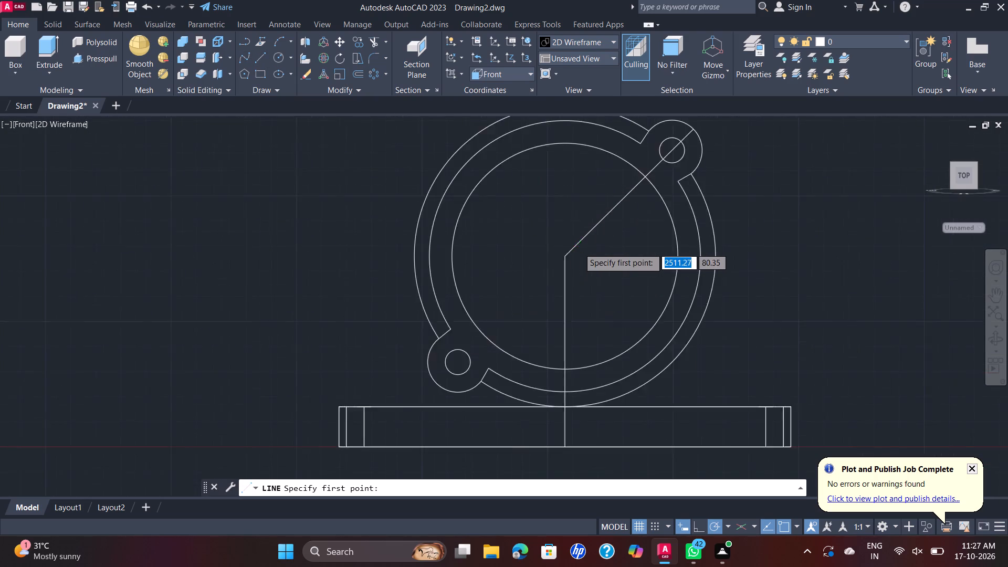
{"action": "scroll", "coordinate": [579, 248], "scroll_direction": "up", "scroll_amount": 1}
{"action": "left_click", "coordinate": [538, 269]}
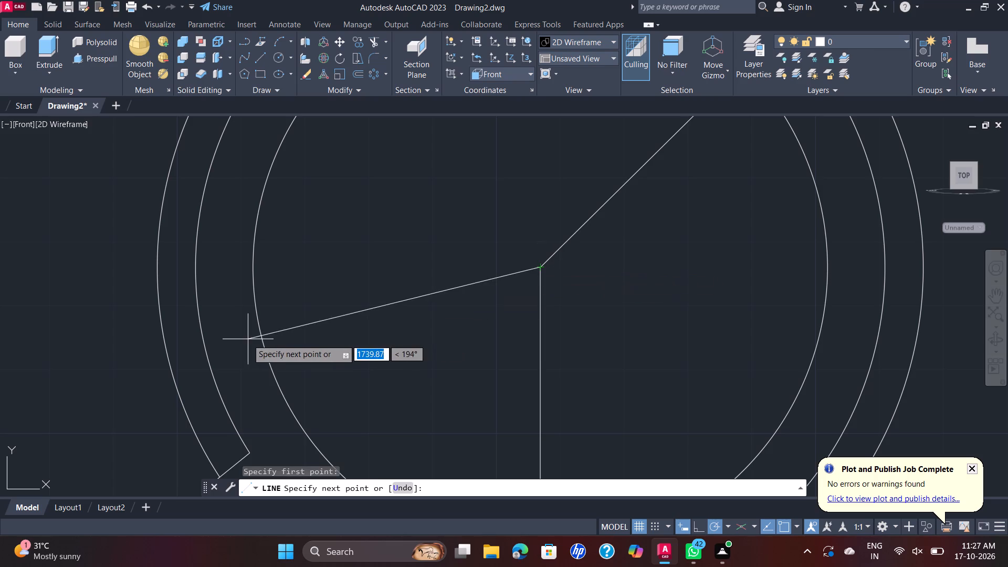
{"action": "scroll", "coordinate": [128, 269], "scroll_direction": "down", "scroll_amount": 1}
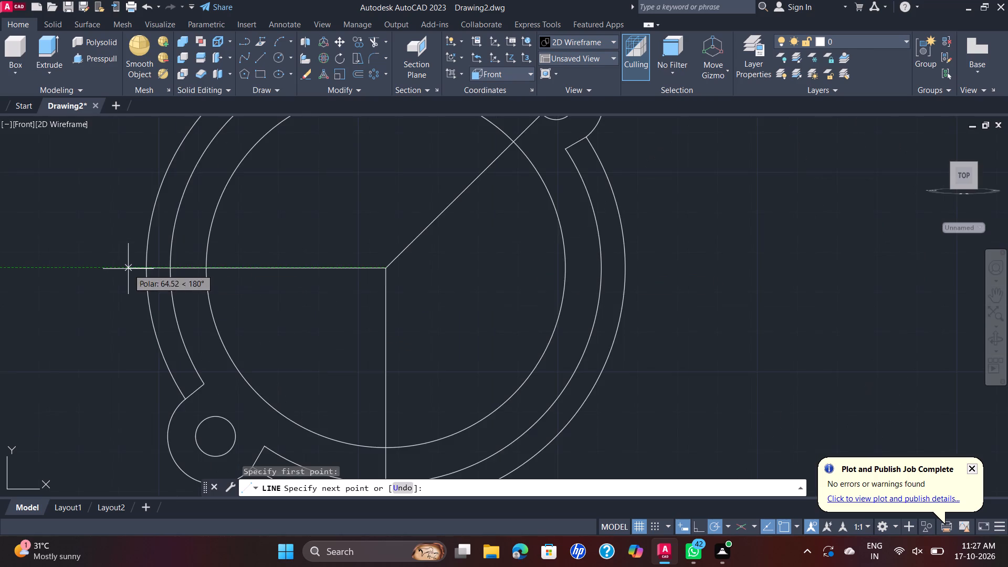
{"action": "scroll", "coordinate": [128, 269], "scroll_direction": "down", "scroll_amount": 1}
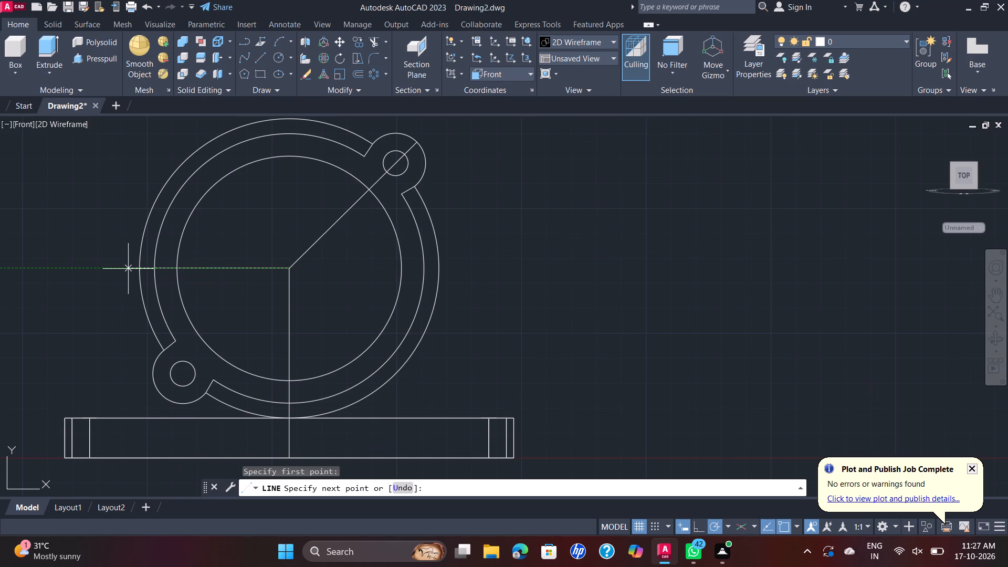
{"action": "type", "text": "12.5"}
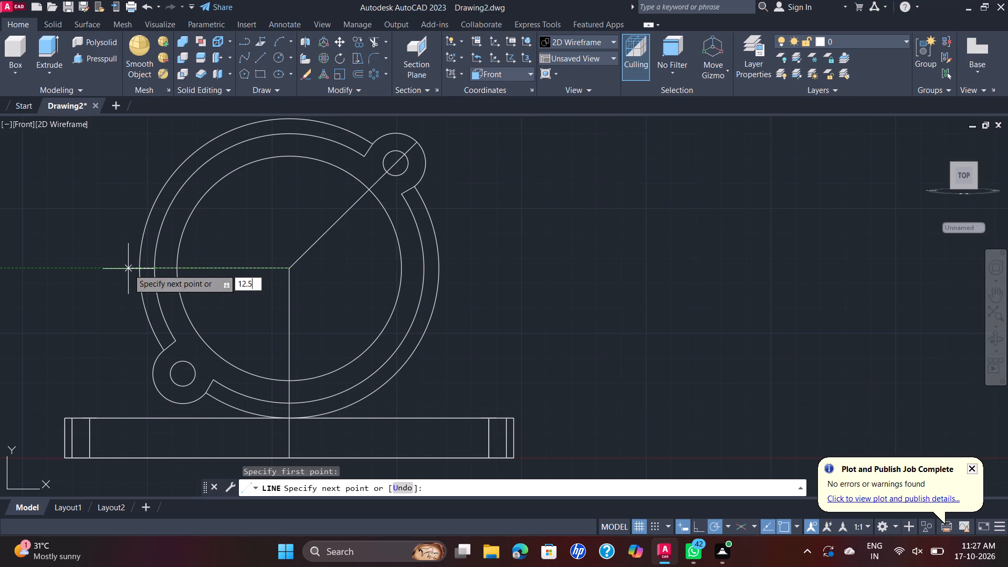
{"action": "key", "text": "Return"}
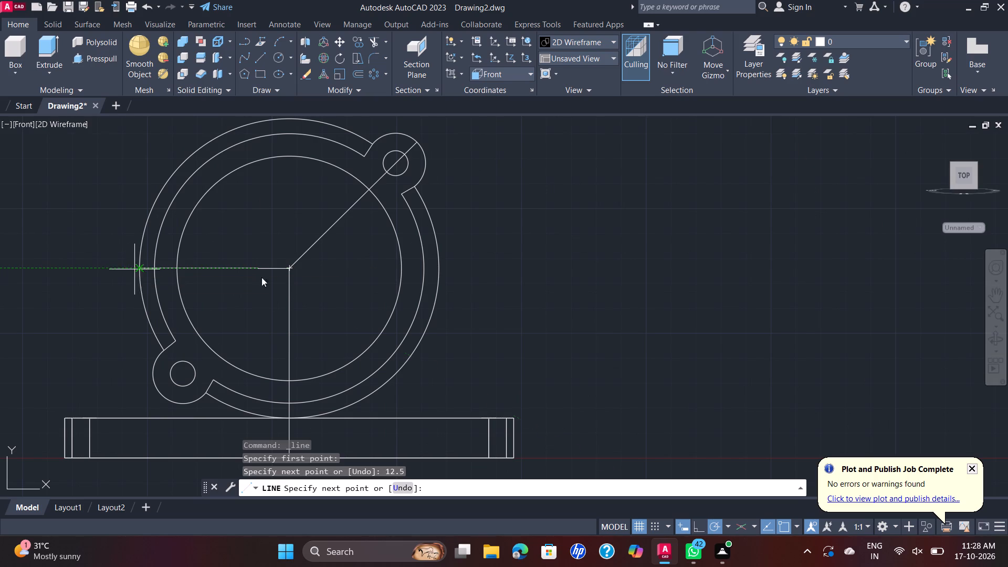
{"action": "type", "text": "25"}
{"action": "key", "text": "Return"}
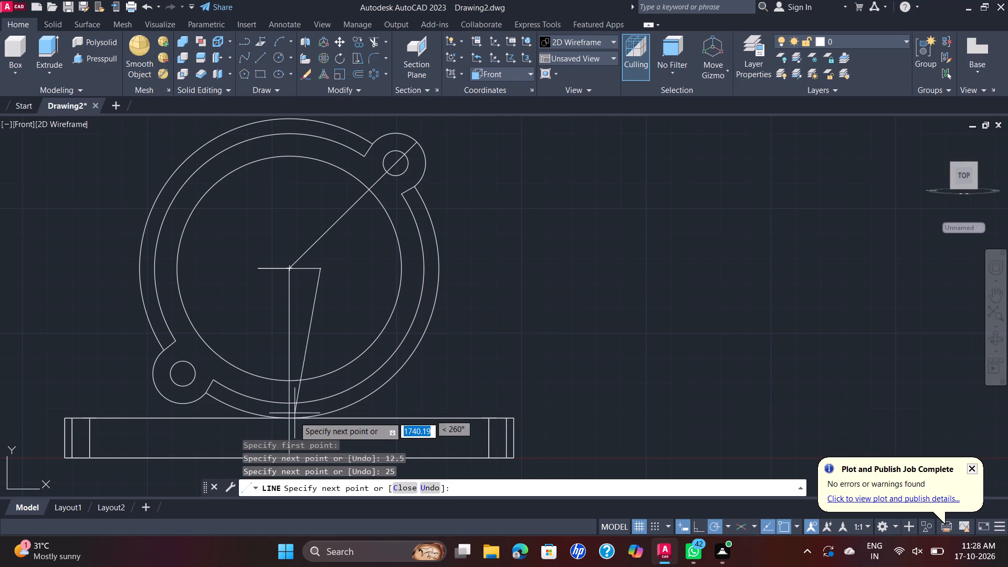
{"action": "middle_click_drag", "start_coordinate": [321, 434], "coordinate": [348, 344]}
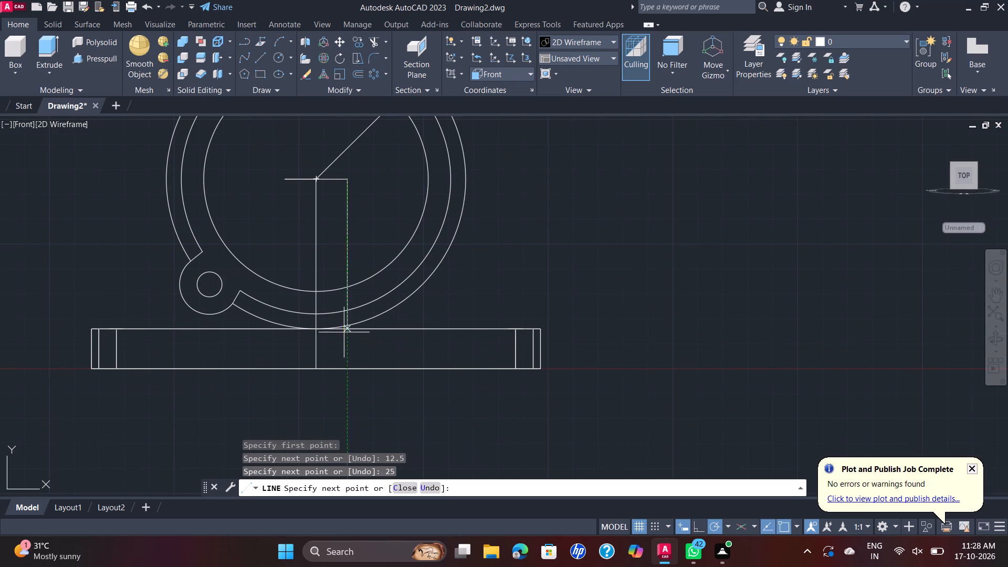
{"action": "left_click", "coordinate": [343, 330]}
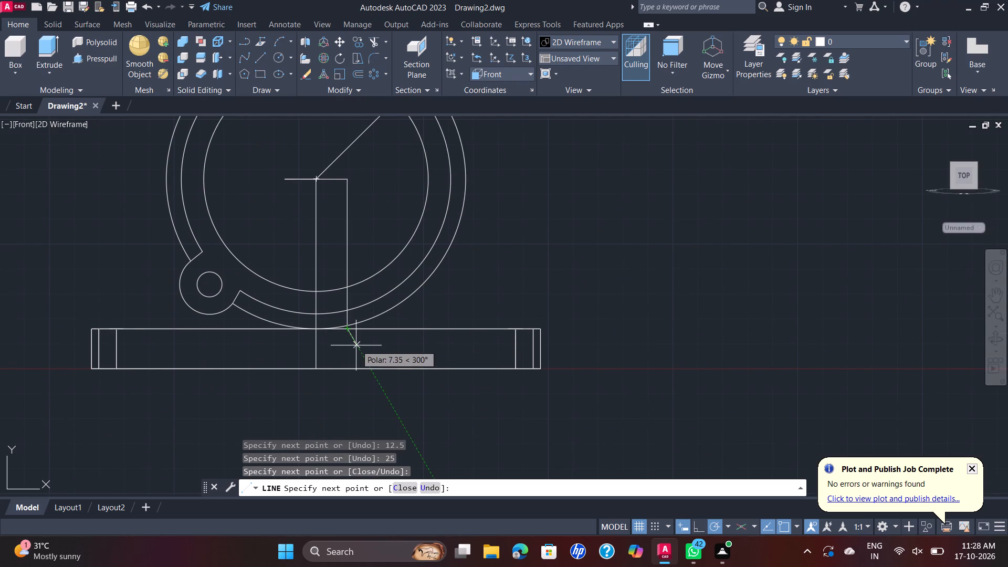
{"action": "key", "text": "Escape"}
Draw a 25 line leftward from the support's lower-right corner, continuing vertically up to the left end of its top line.
{"action": "key", "text": "space"}
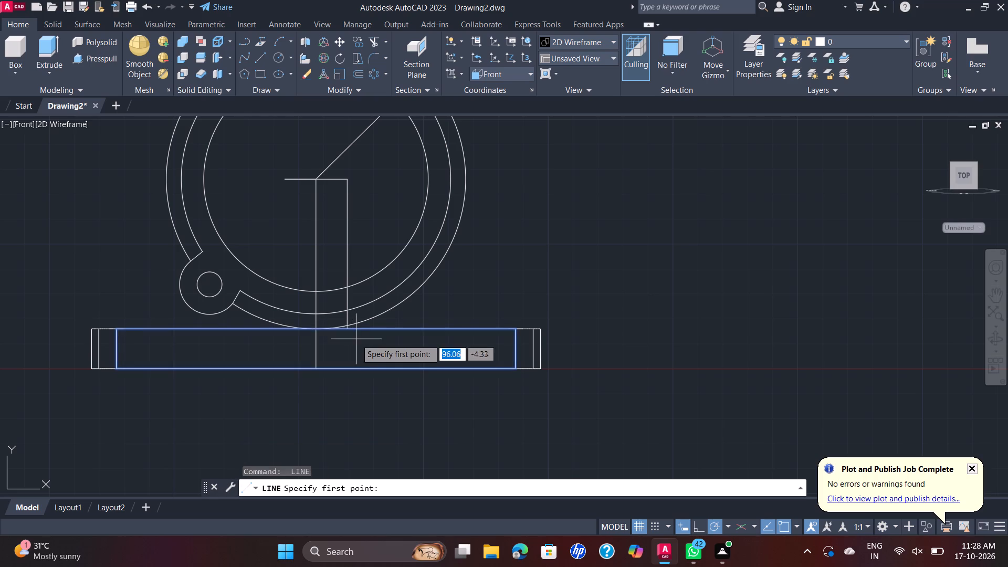
{"action": "left_click", "coordinate": [346, 330]}
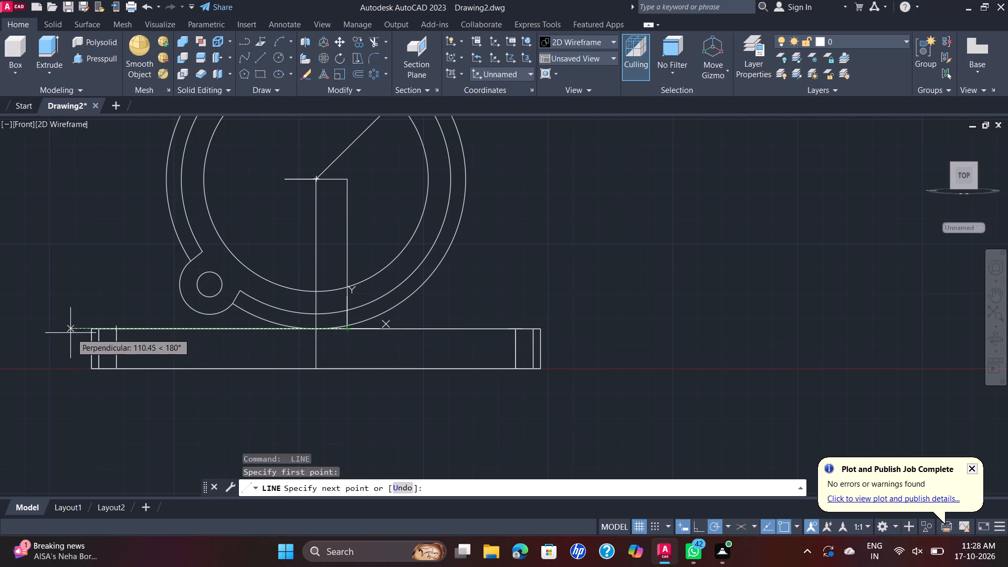
{"action": "type", "text": "25"}
{"action": "key", "text": "Return"}
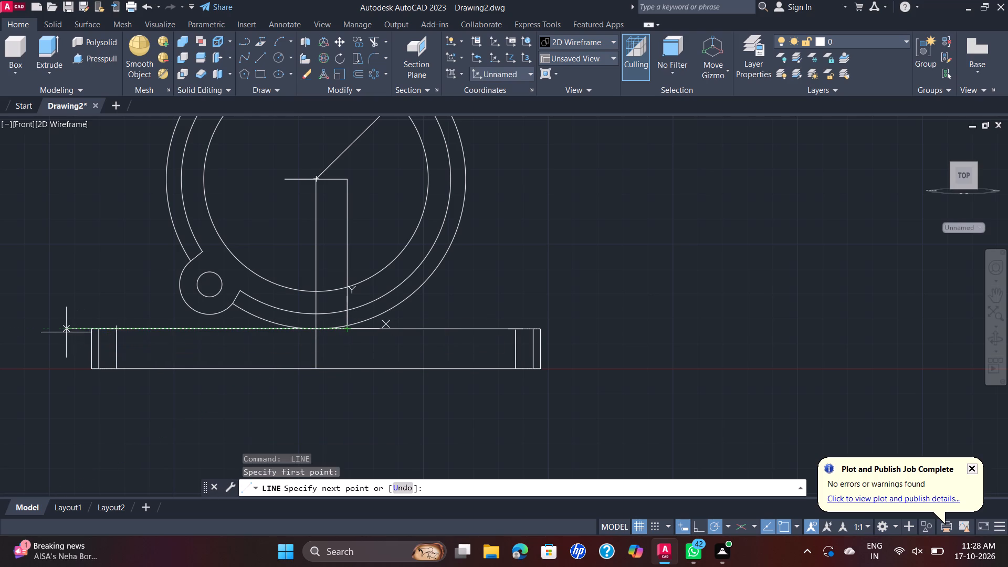
{"action": "left_click", "coordinate": [286, 178]}
{"action": "key", "text": "Escape"}
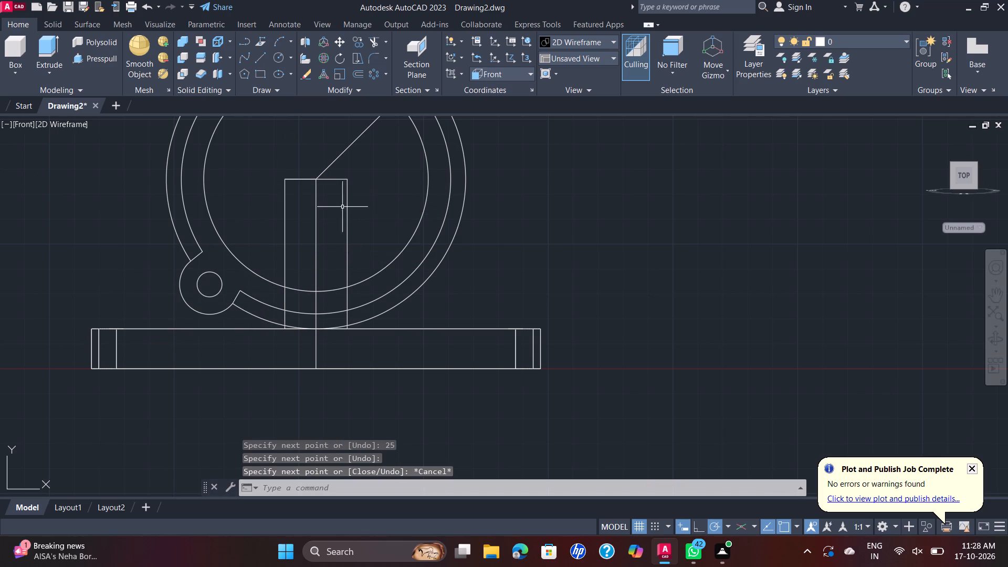
Trim the bottom portions of the two outer ring circles between the support's vertical sides.
{"action": "scroll", "coordinate": [356, 233], "scroll_direction": "up", "scroll_amount": 1}
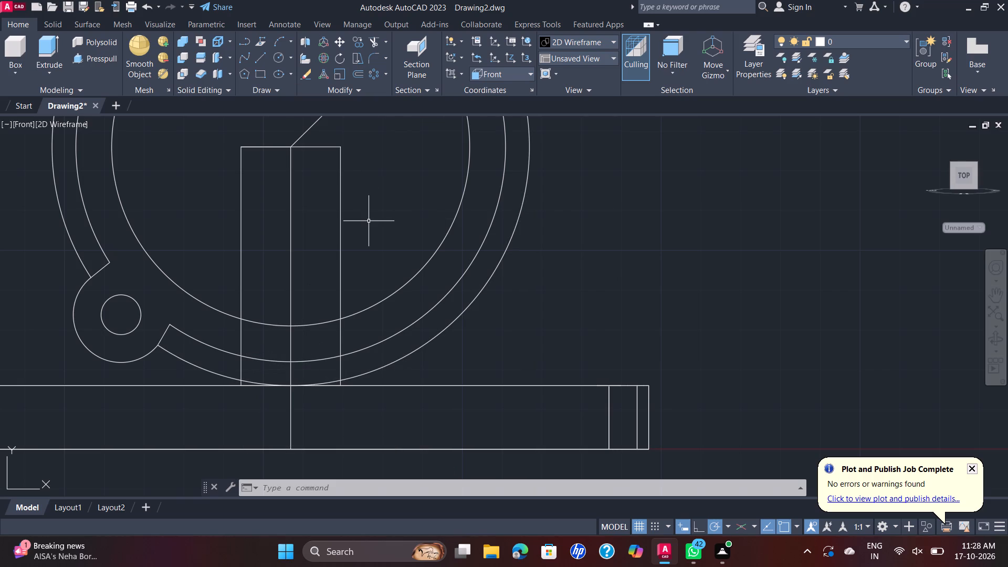
{"action": "type", "text": "TR"}
{"action": "key", "text": "Return"}
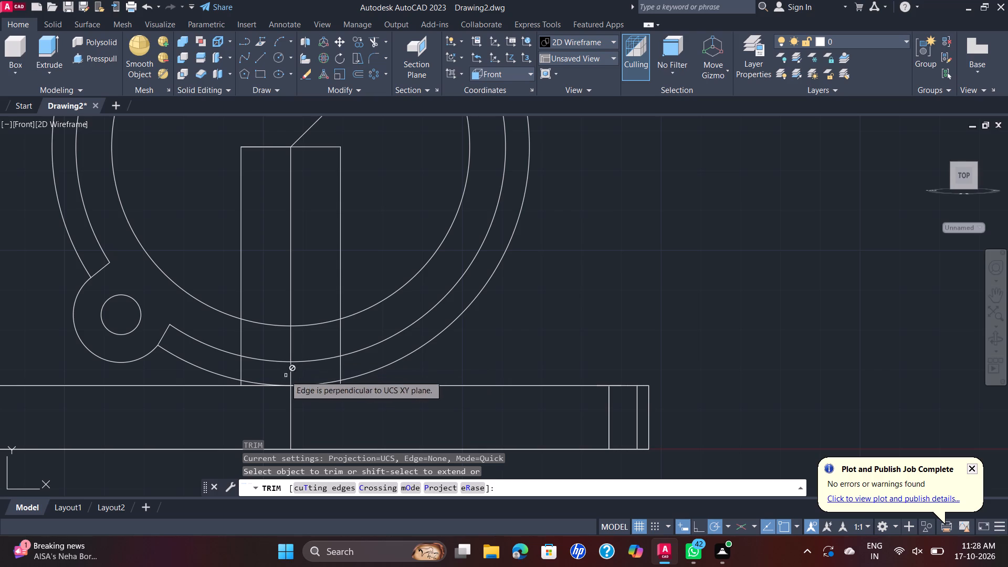
{"action": "scroll", "coordinate": [255, 393], "scroll_direction": "down", "scroll_amount": 1}
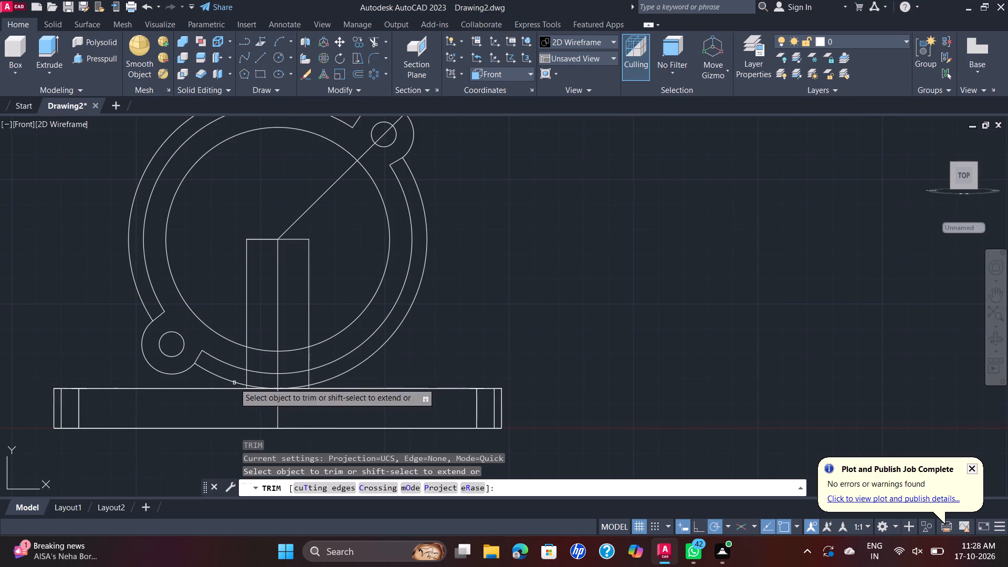
{"action": "scroll", "coordinate": [248, 385], "scroll_direction": "up", "scroll_amount": 2}
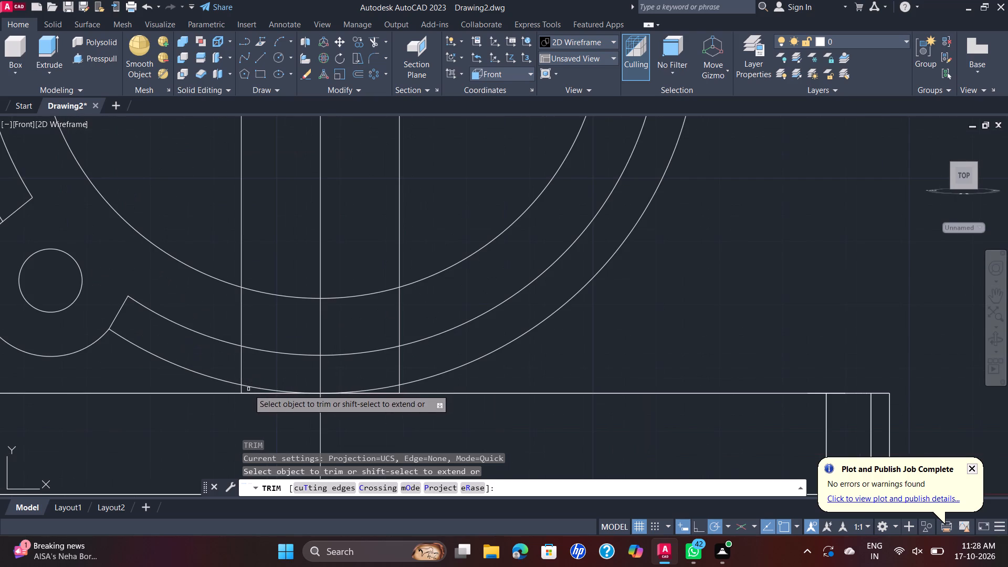
{"action": "scroll", "coordinate": [252, 385], "scroll_direction": "up", "scroll_amount": 4}
{"action": "scroll", "coordinate": [246, 392], "scroll_direction": "down", "scroll_amount": 1}
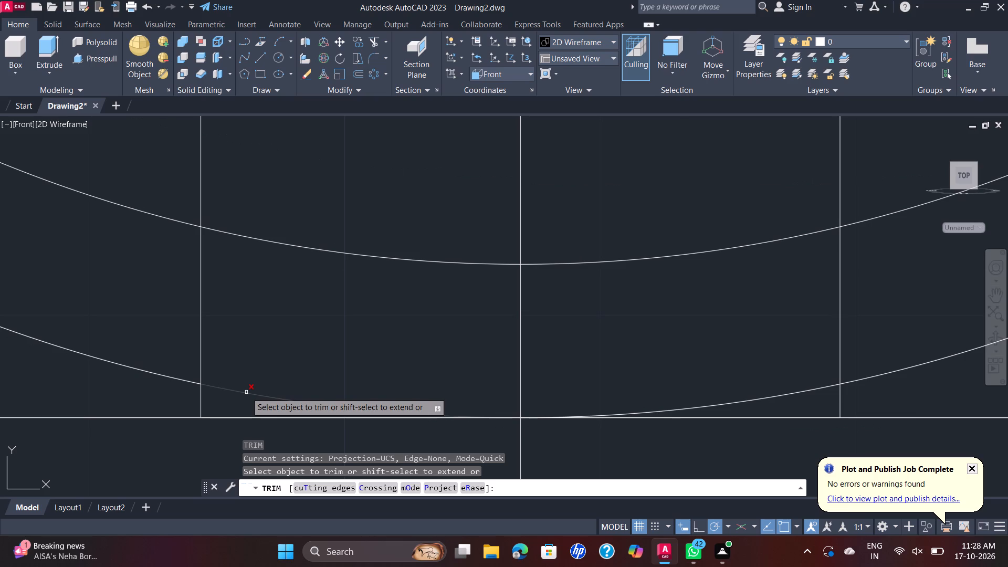
{"action": "left_click", "coordinate": [246, 392]}
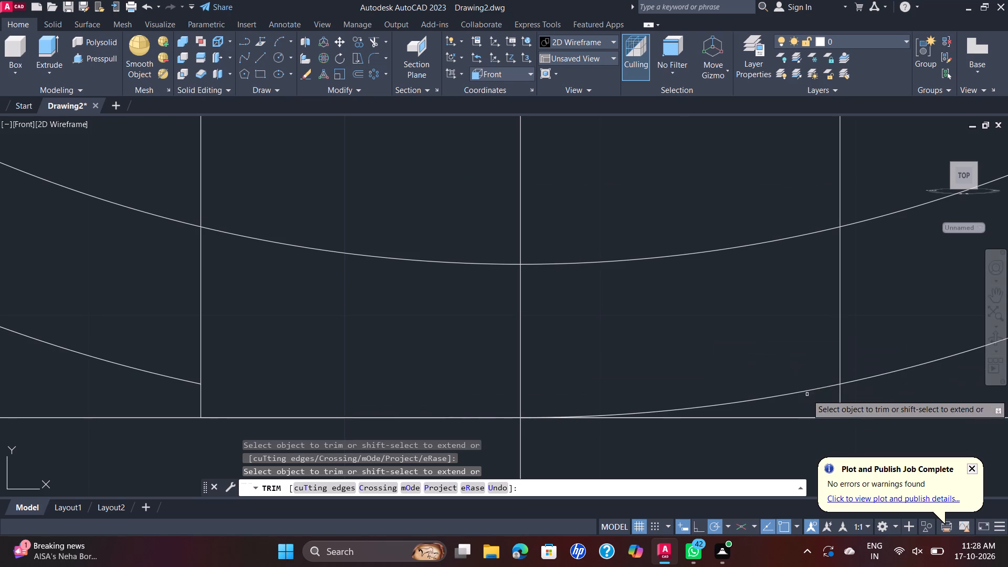
{"action": "left_click", "coordinate": [805, 390]}
{"action": "scroll", "coordinate": [800, 385], "scroll_direction": "down", "scroll_amount": 2}
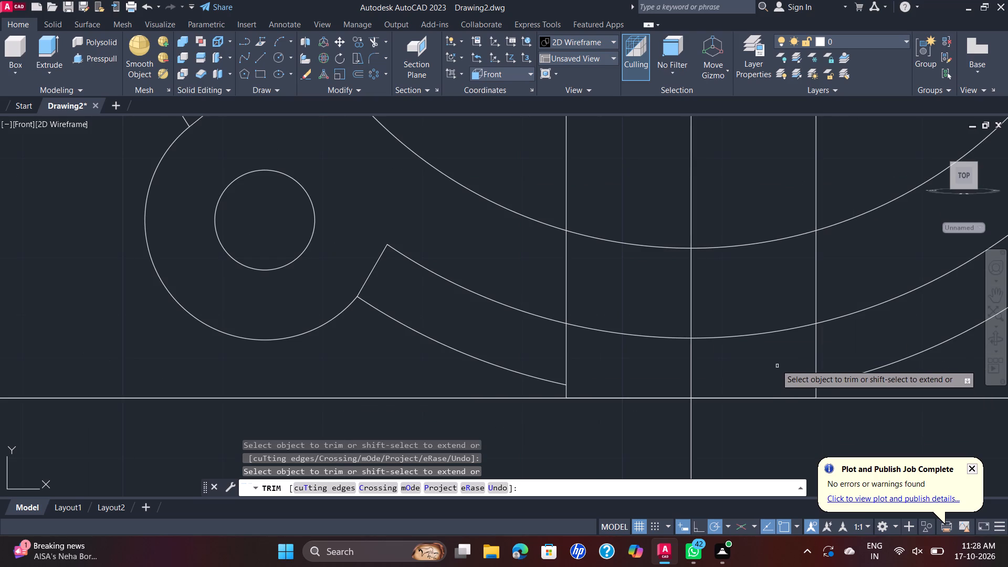
{"action": "left_click", "coordinate": [607, 332]}
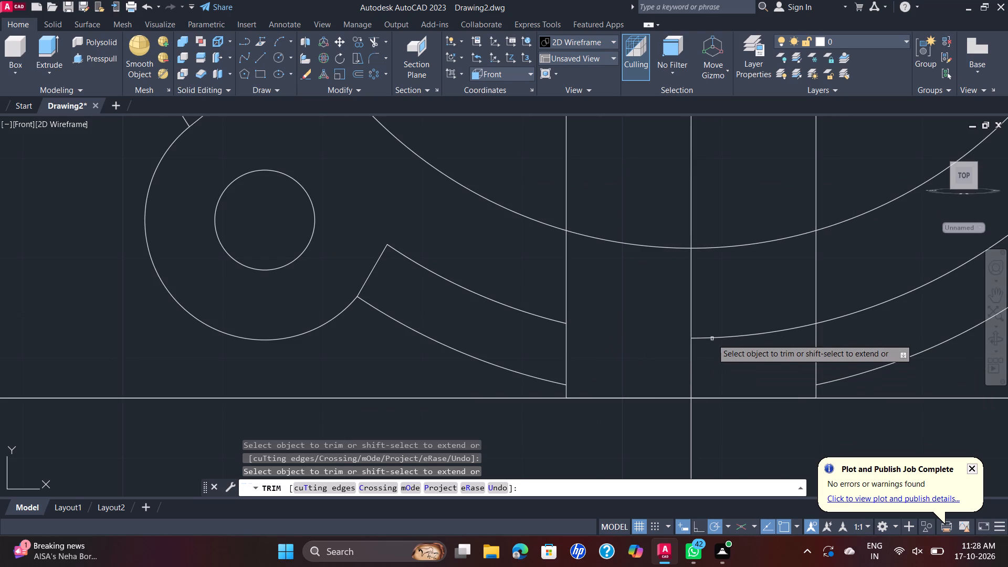
{"action": "left_click", "coordinate": [712, 338]}
{"action": "scroll", "coordinate": [712, 337], "scroll_direction": "down", "scroll_amount": 3}
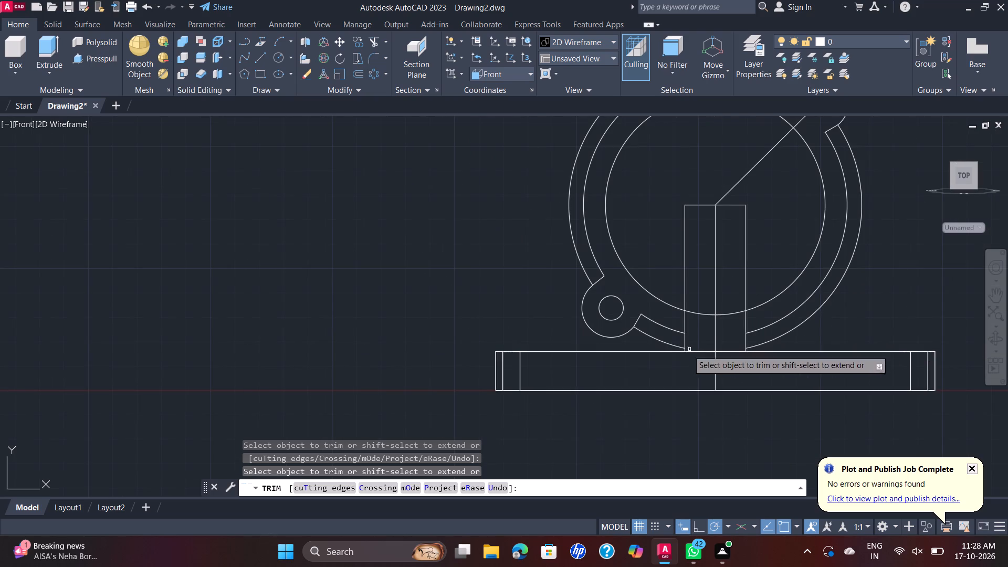
{"action": "key", "text": "Escape"}
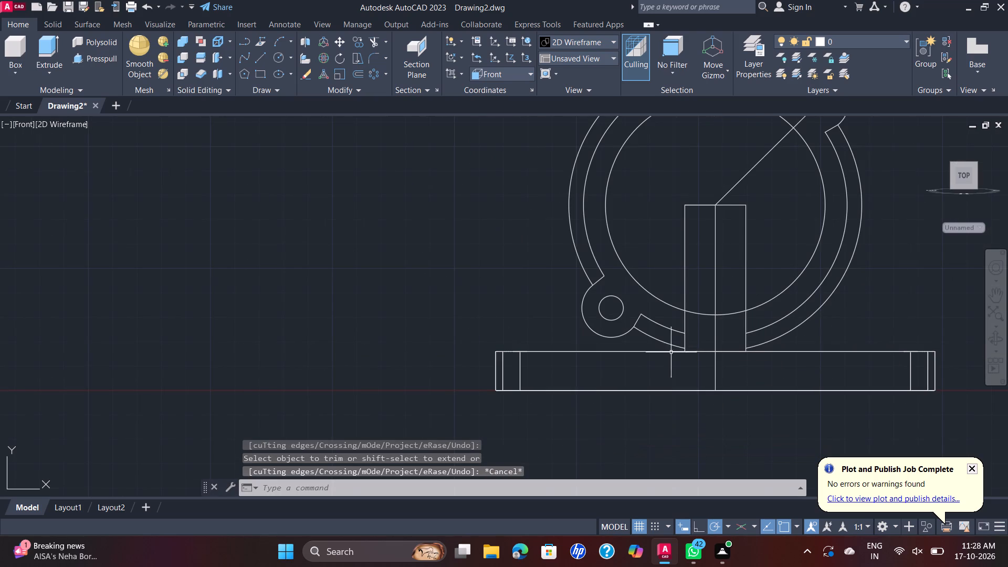
Erase the support's two vertical sides, the central vertical line and the horizontal top lines at the ring's centre.
{"action": "left_click", "coordinate": [766, 217]}
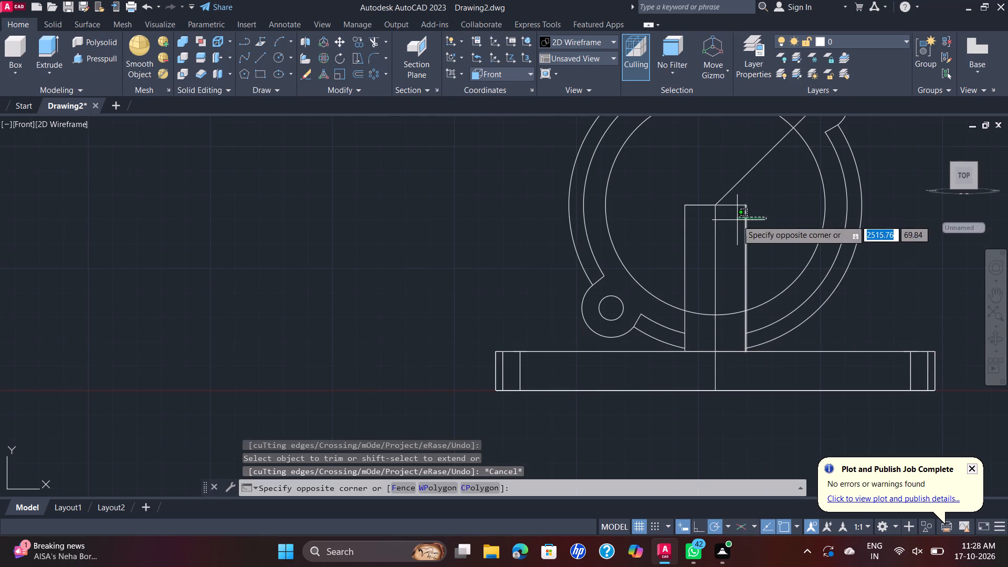
{"action": "left_click", "coordinate": [737, 220]}
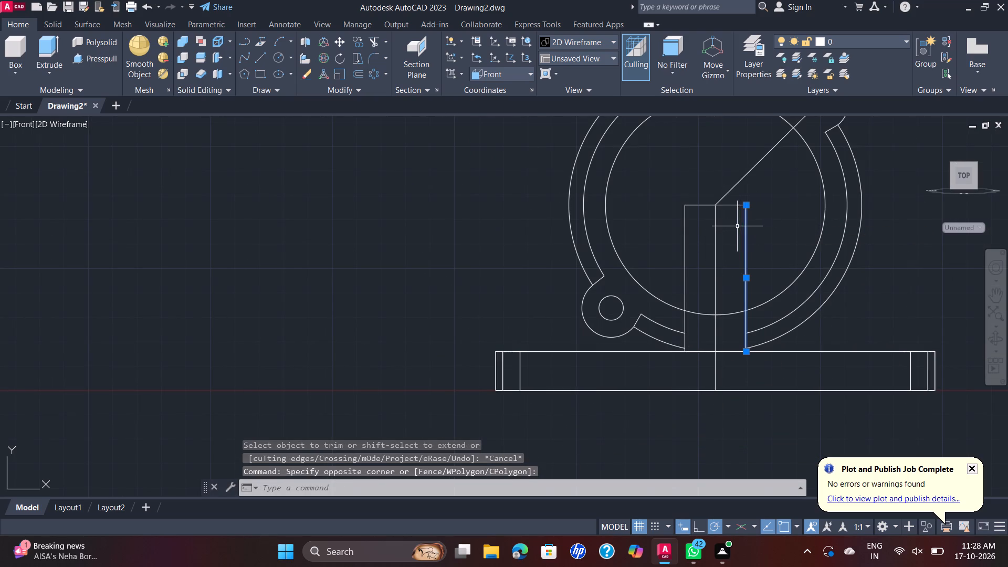
{"action": "key", "text": "Delete"}
{"action": "left_click", "coordinate": [770, 231]}
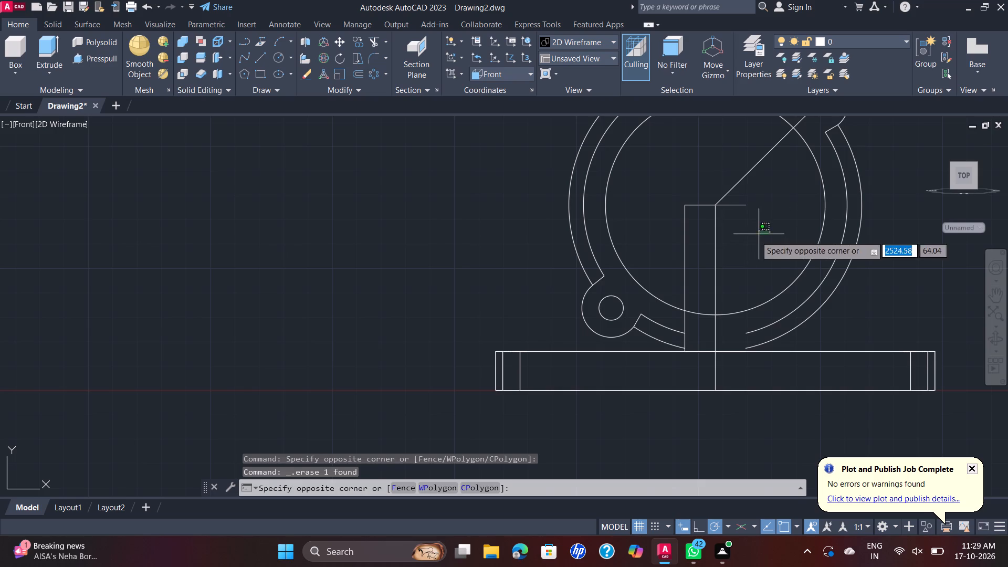
{"action": "left_click", "coordinate": [641, 257]}
{"action": "key", "text": "Delete"}
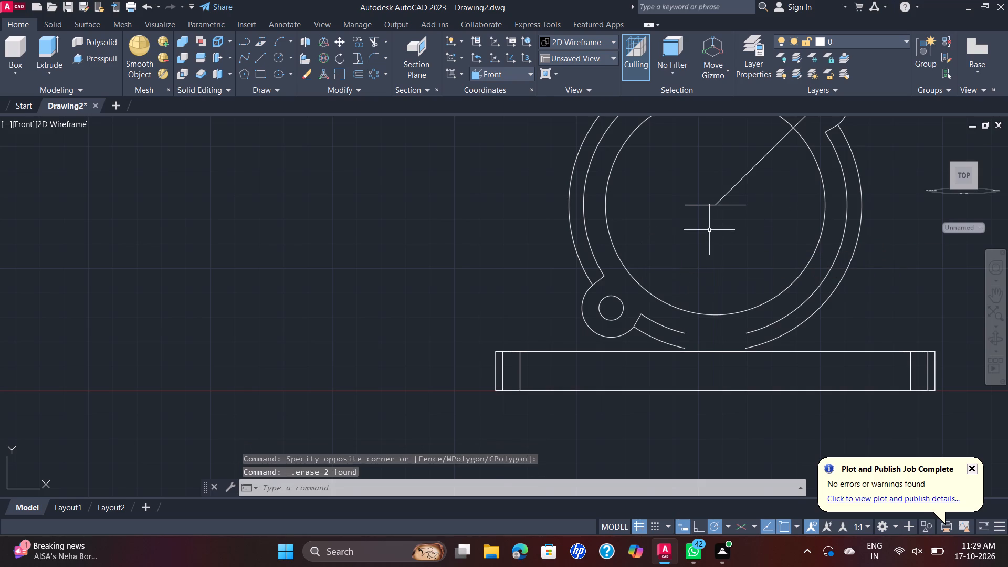
{"action": "left_click_drag", "start_coordinate": [710, 232], "coordinate": [705, 223]}
{"action": "left_click", "coordinate": [689, 173]}
{"action": "key", "text": "Delete"}
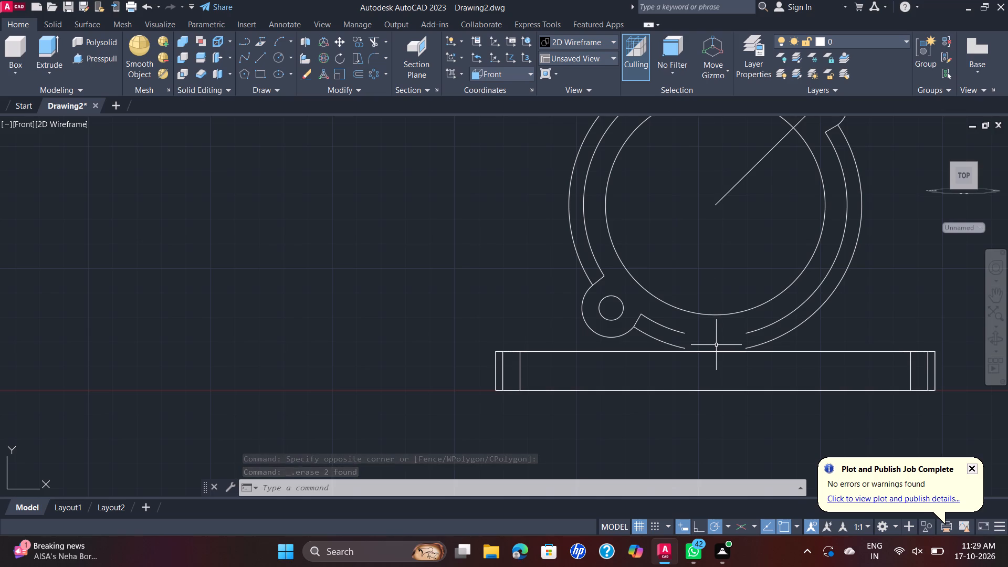
Draw vertical lines from both trimmed ends of the middle ring circle down to the base plate's top edge.
{"action": "key", "text": "l"}
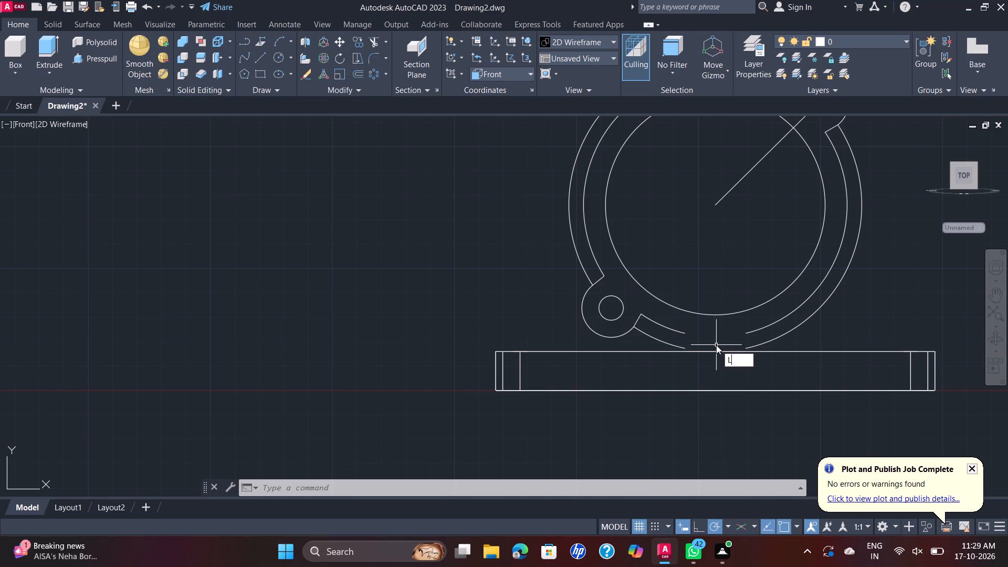
{"action": "key", "text": "Return"}
{"action": "scroll", "coordinate": [707, 326], "scroll_direction": "up", "scroll_amount": 2}
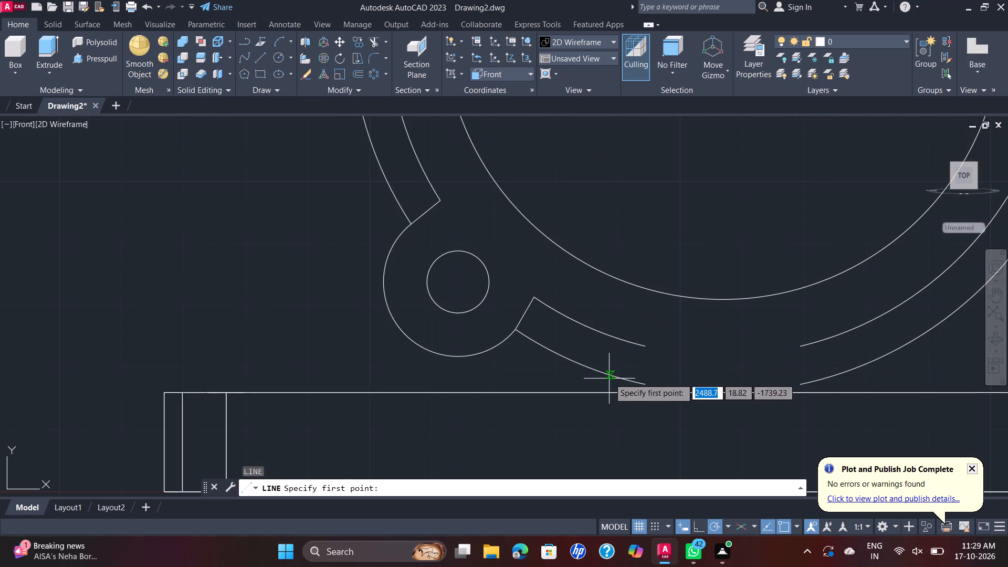
{"action": "left_click", "coordinate": [645, 343]}
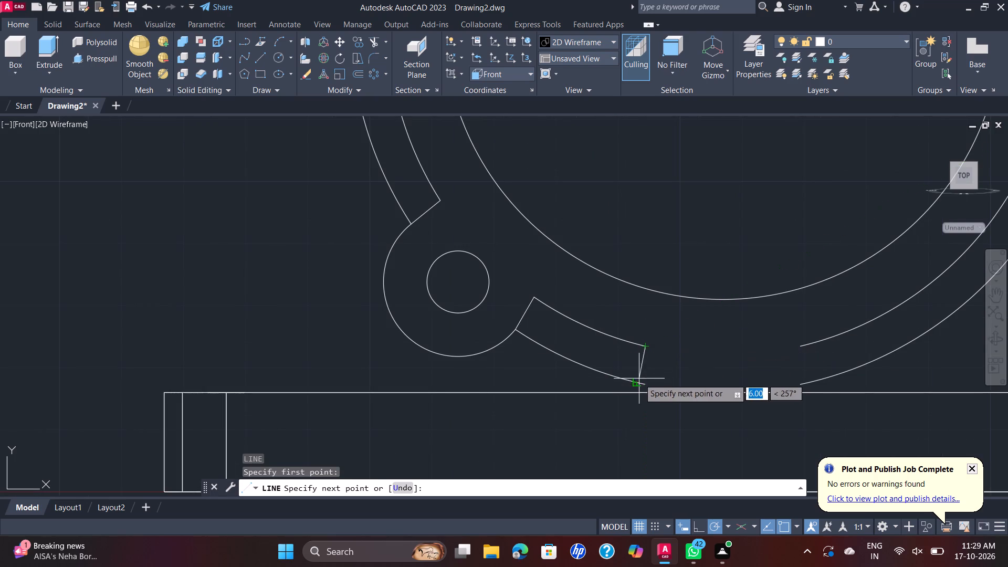
{"action": "left_click", "coordinate": [645, 394]}
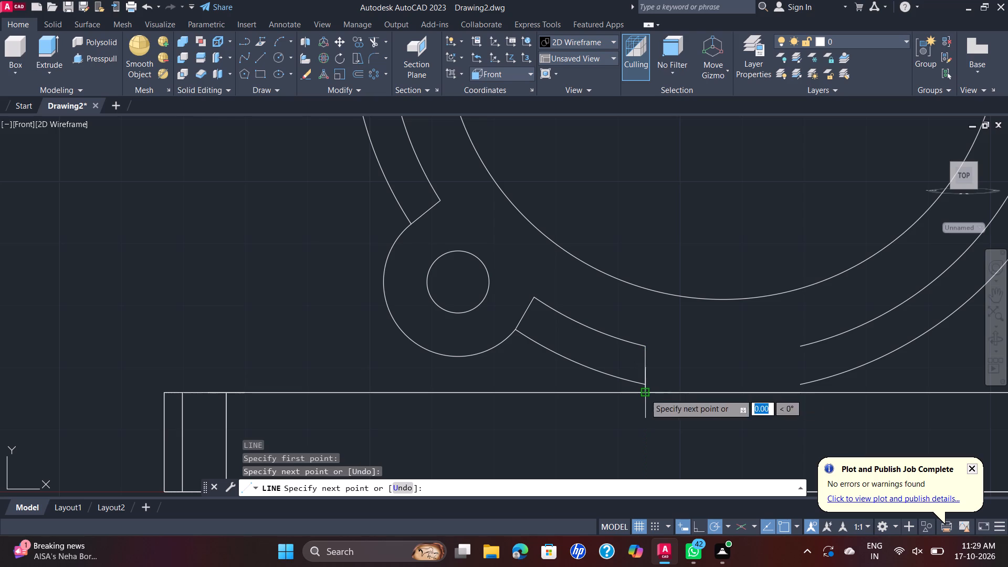
{"action": "key", "text": "Escape"}
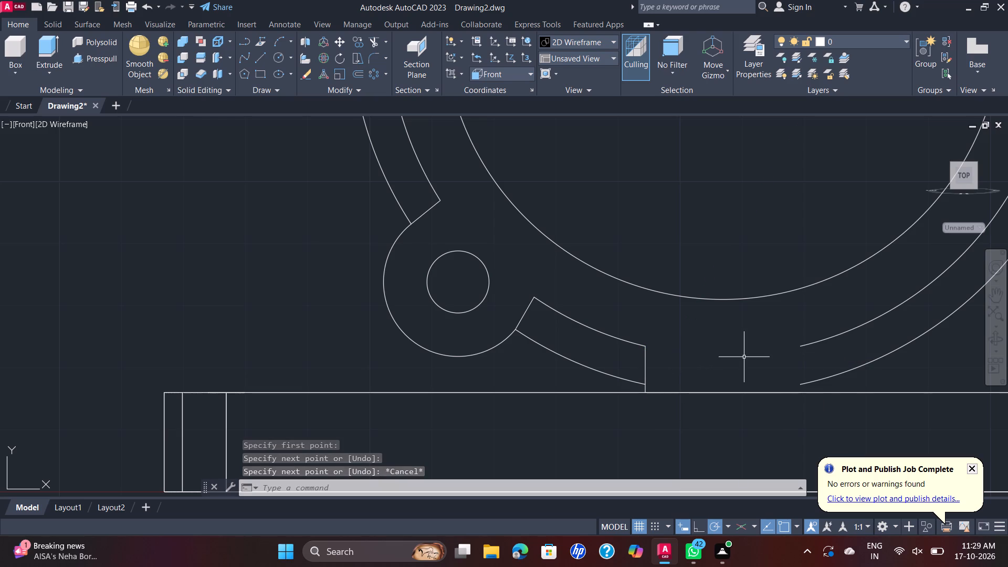
{"action": "key", "text": "space"}
{"action": "left_click", "coordinate": [800, 344]}
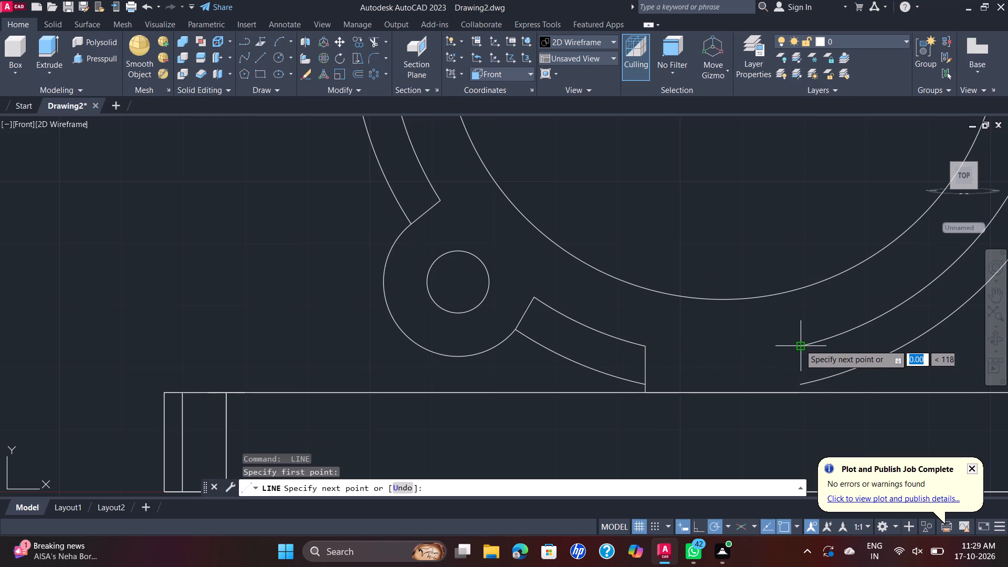
{"action": "left_click", "coordinate": [799, 390]}
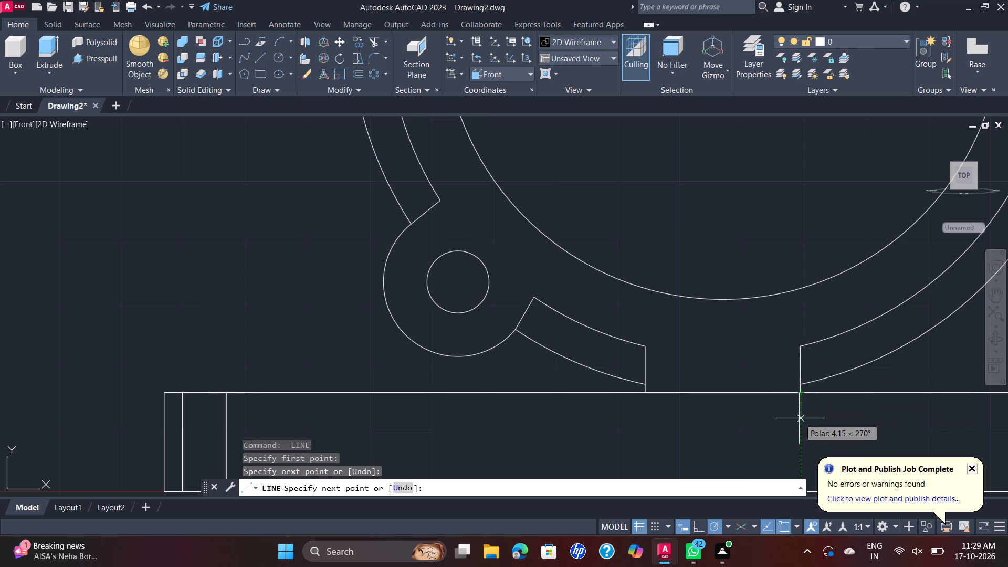
{"action": "key", "text": "Escape"}
Erase the diagonal line from the ring's centre and the three remaining arcs of the outermost circle.
{"action": "scroll", "coordinate": [824, 360], "scroll_direction": "down", "scroll_amount": 2}
{"action": "middle_click_drag", "start_coordinate": [820, 370], "coordinate": [672, 421]}
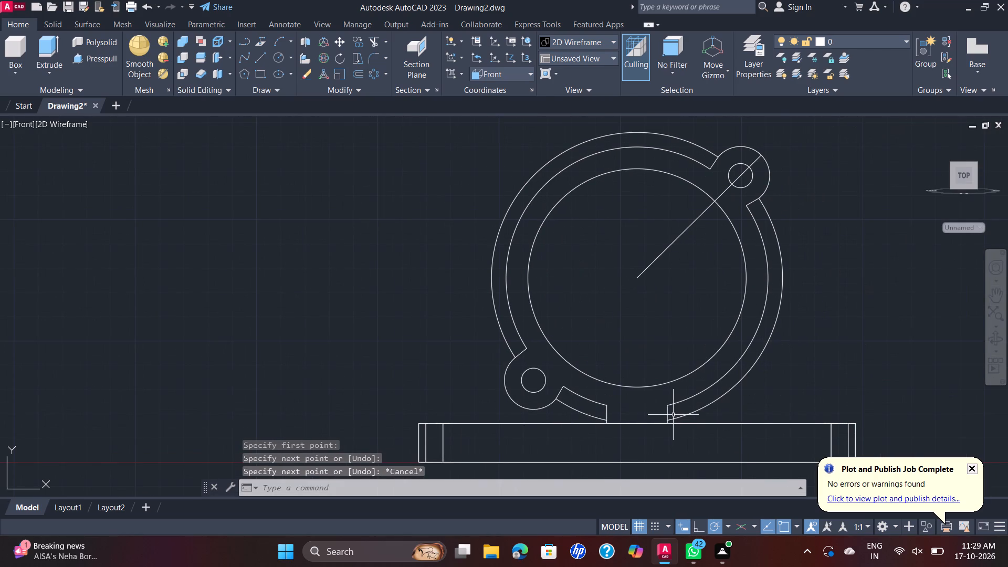
{"action": "left_click", "coordinate": [664, 254]}
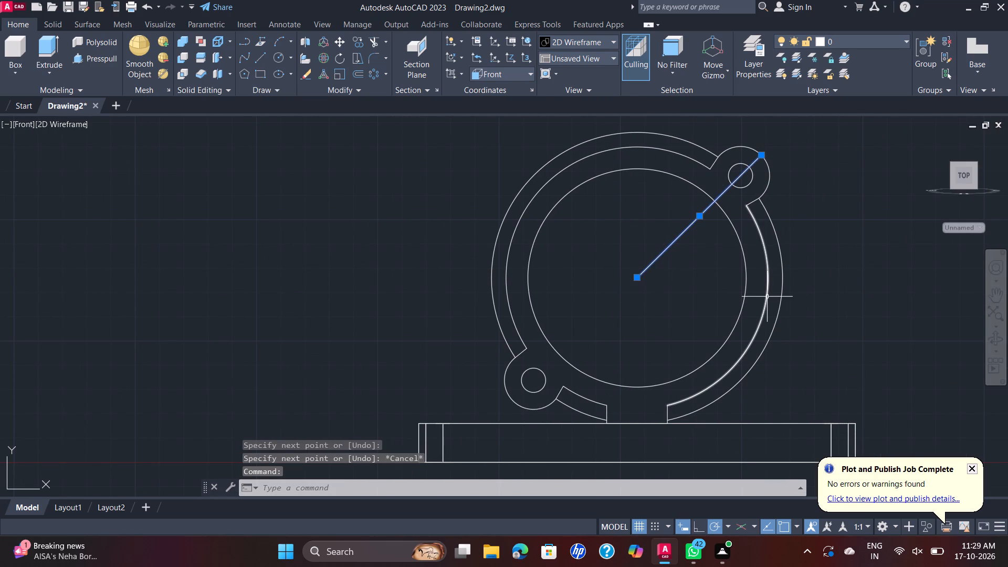
{"action": "key", "text": "Delete"}
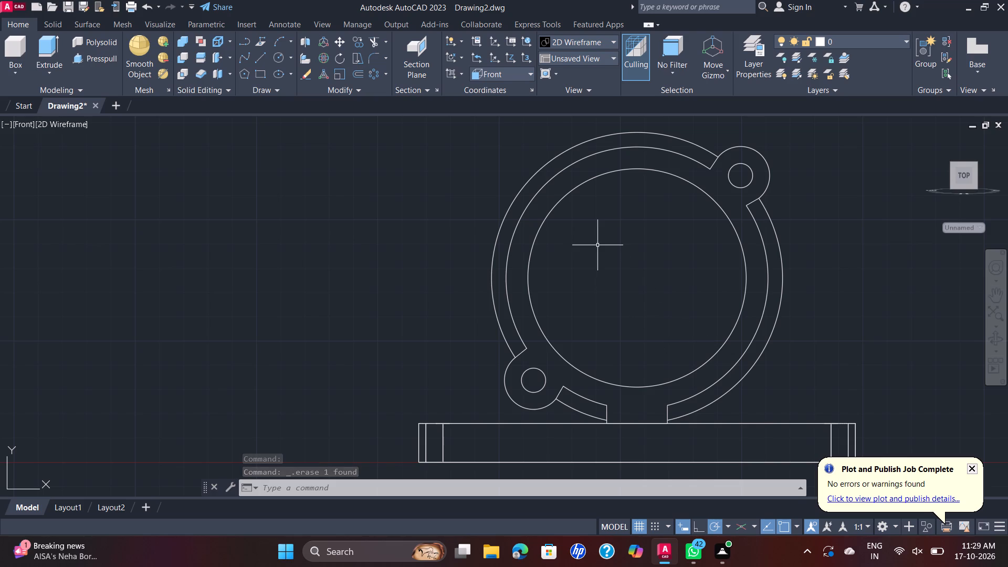
{"action": "left_click", "coordinate": [565, 149]}
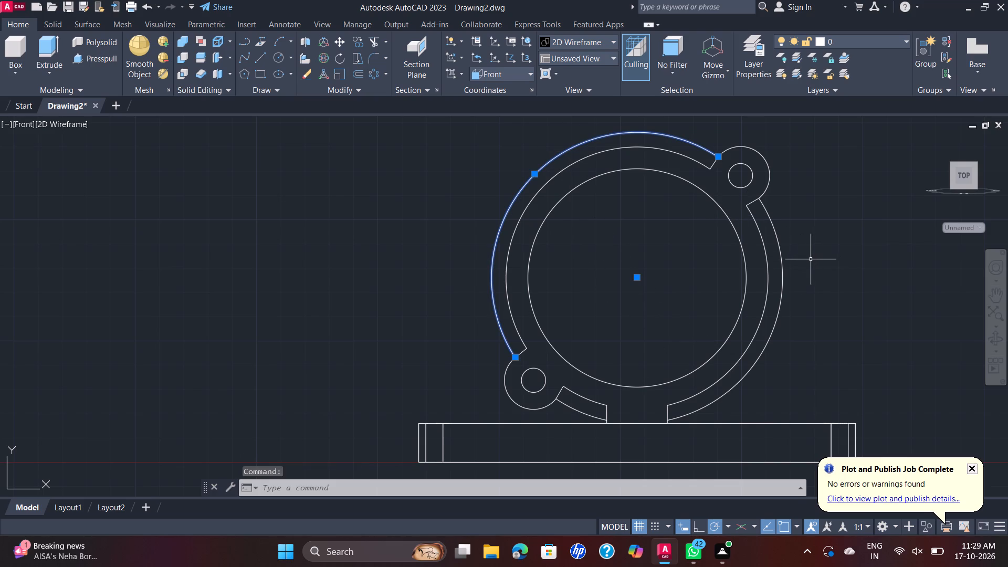
{"action": "key", "text": "Delete"}
{"action": "left_click_drag", "start_coordinate": [807, 260], "coordinate": [803, 259]}
{"action": "left_click", "coordinate": [778, 262]}
{"action": "key", "text": "Delete"}
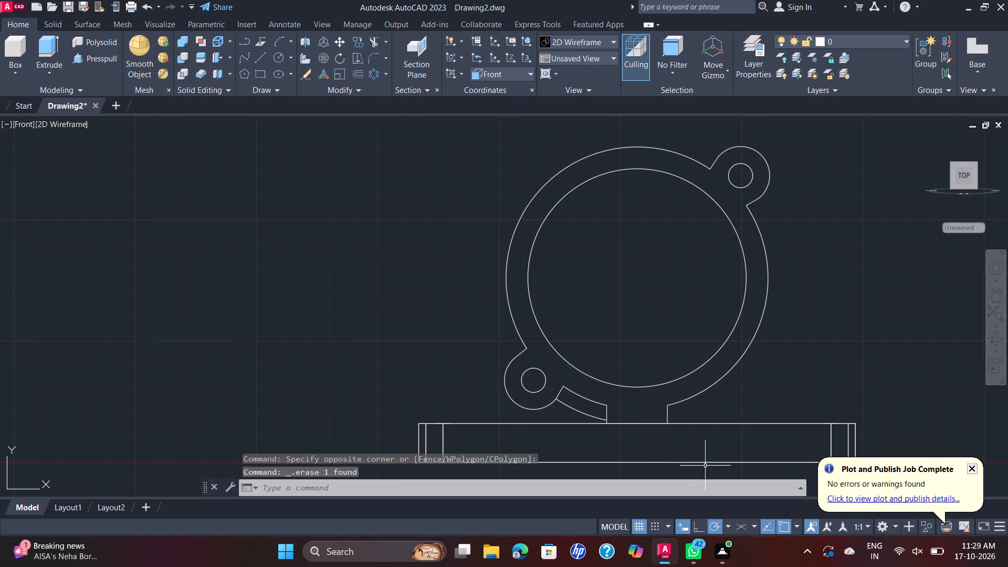
{"action": "left_click", "coordinate": [583, 415]}
{"action": "key", "text": "Delete"}
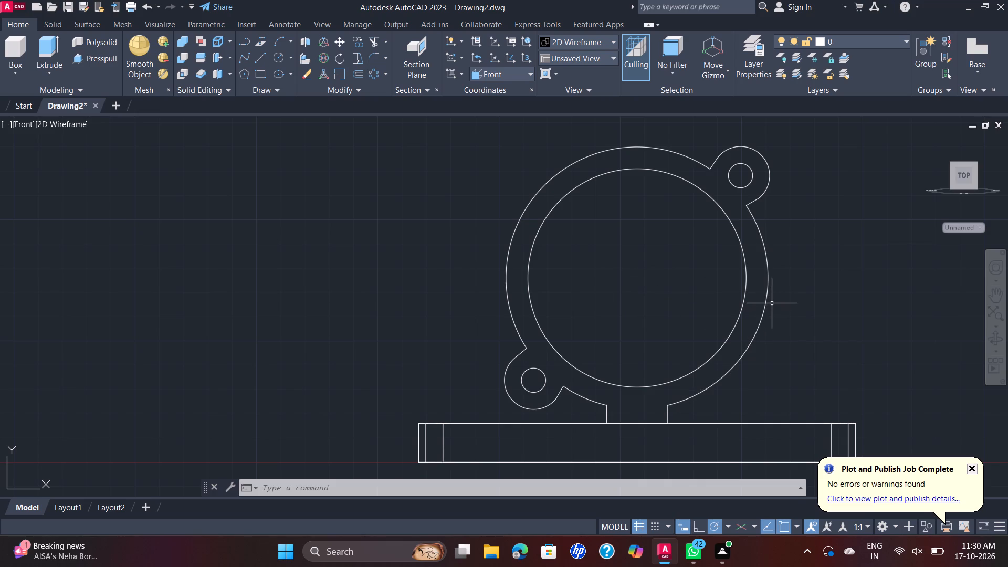
Switch the model to the SE Isometric view.
{"action": "left_click", "coordinate": [20, 129]}
{"action": "left_click", "coordinate": [86, 249]}
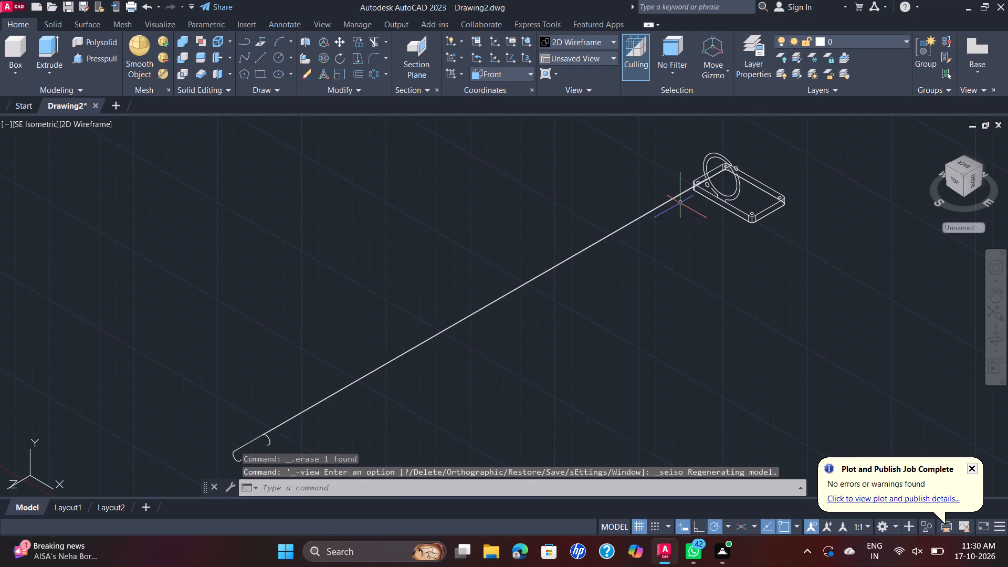
Examine the ring and base plate, and the long stray lines running to distant arcs, in the isometric view.
{"action": "scroll", "coordinate": [711, 170], "scroll_direction": "up", "scroll_amount": 4}
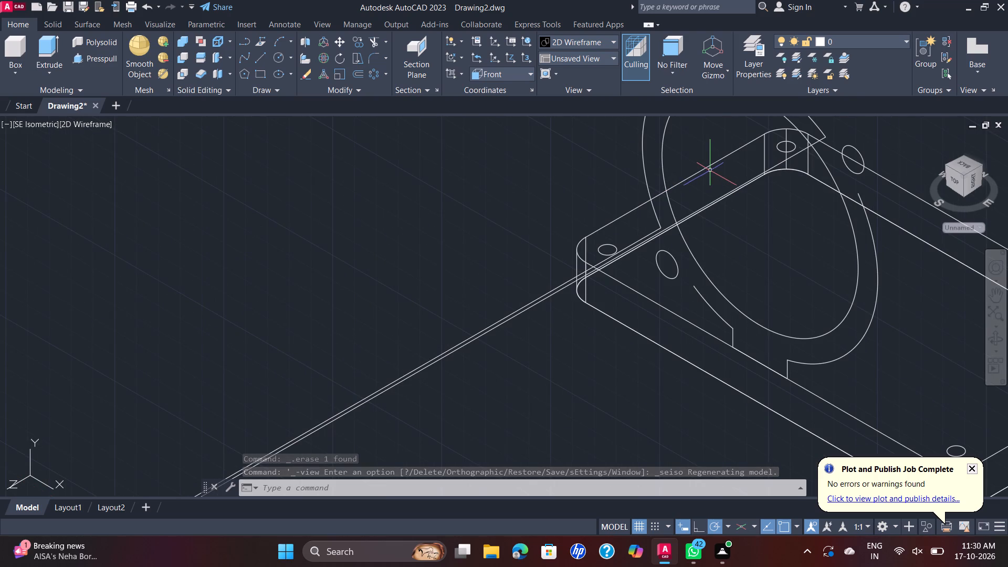
{"action": "scroll", "coordinate": [710, 173], "scroll_direction": "down", "scroll_amount": 1}
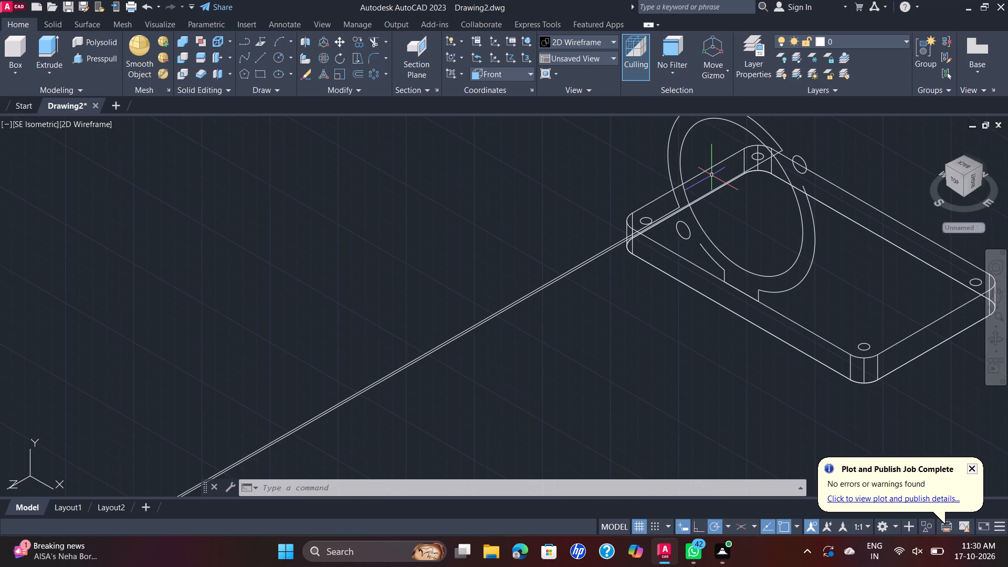
{"action": "scroll", "coordinate": [712, 176], "scroll_direction": "down", "scroll_amount": 3}
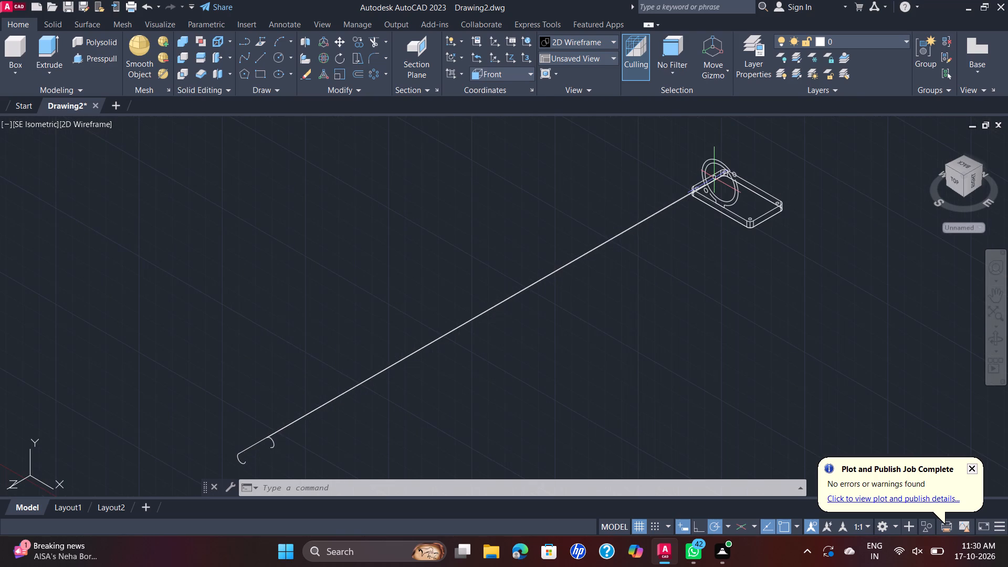
{"action": "scroll", "coordinate": [256, 457], "scroll_direction": "up", "scroll_amount": 4}
{"action": "scroll", "coordinate": [264, 444], "scroll_direction": "down", "scroll_amount": 4}
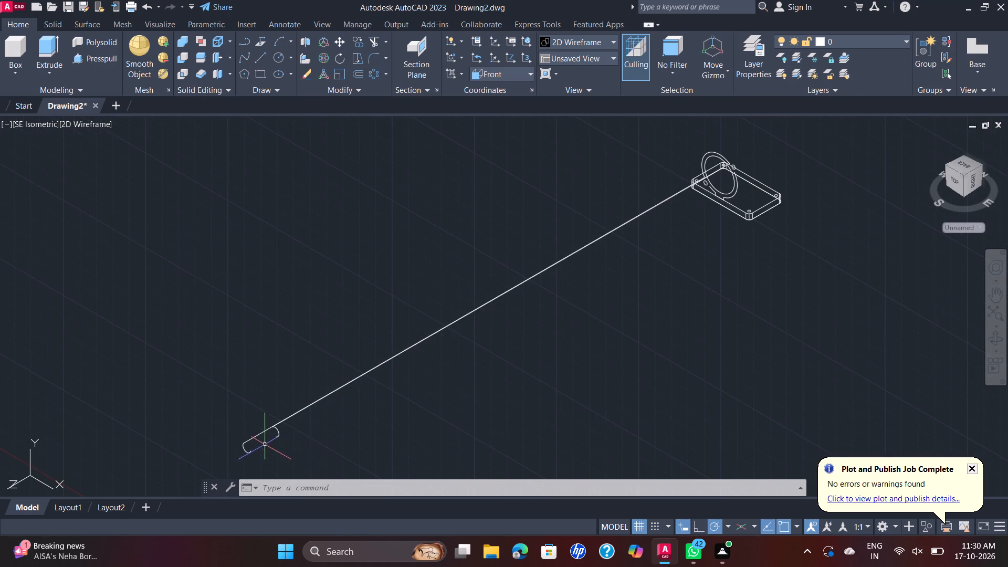
{"action": "scroll", "coordinate": [711, 165], "scroll_direction": "up", "scroll_amount": 2}
{"action": "scroll", "coordinate": [757, 154], "scroll_direction": "up", "scroll_amount": 1}
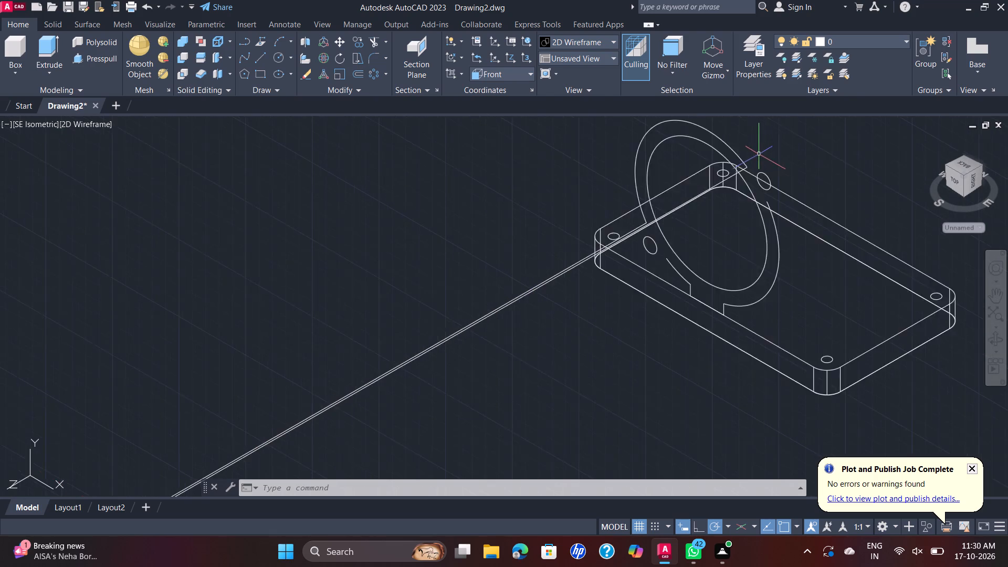
{"action": "scroll", "coordinate": [761, 153], "scroll_direction": "up", "scroll_amount": 3}
{"action": "scroll", "coordinate": [762, 153], "scroll_direction": "down", "scroll_amount": 2}
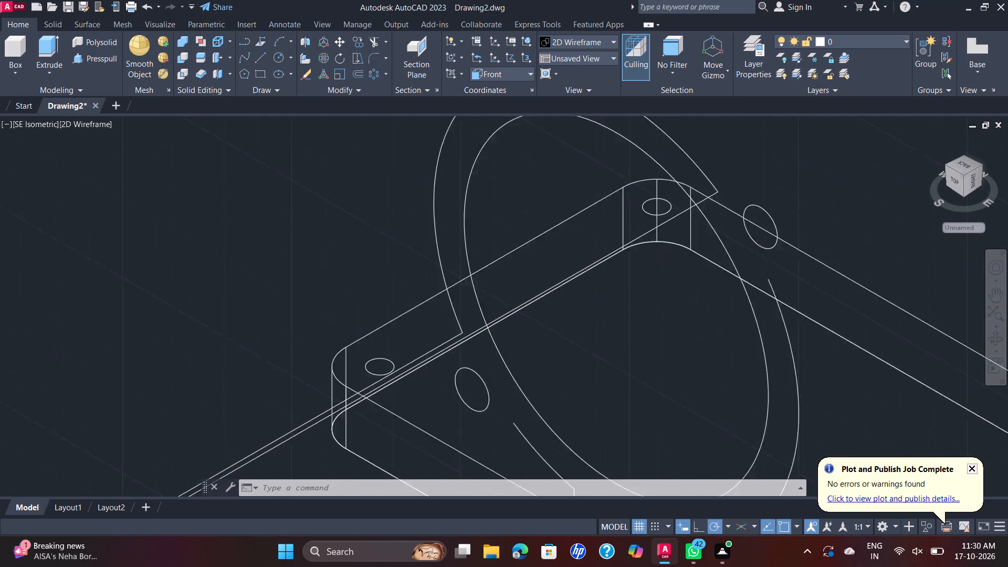
{"action": "scroll", "coordinate": [763, 153], "scroll_direction": "down", "scroll_amount": 2}
{"action": "scroll", "coordinate": [750, 165], "scroll_direction": "up", "scroll_amount": 2}
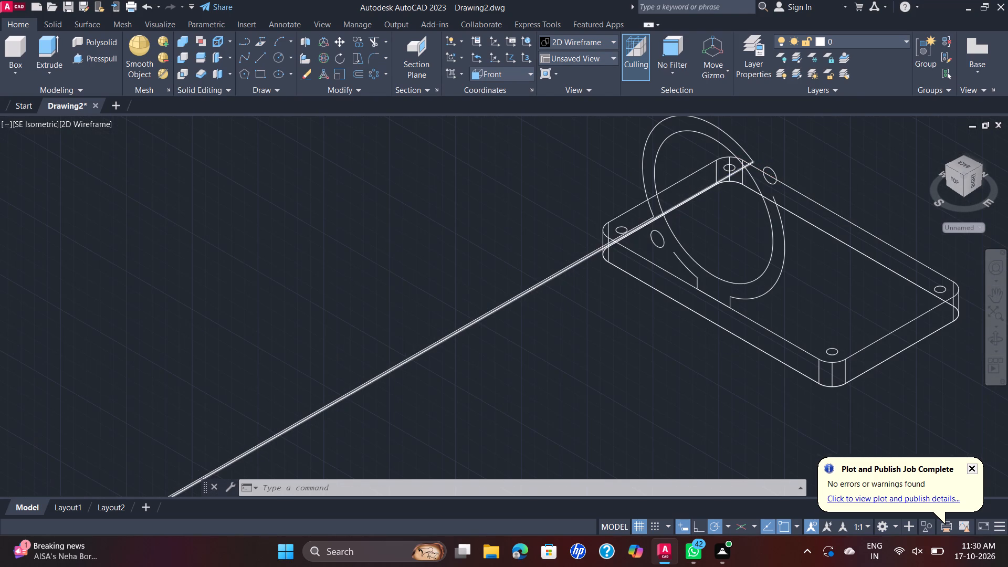
{"action": "scroll", "coordinate": [754, 163], "scroll_direction": "down", "scroll_amount": 1}
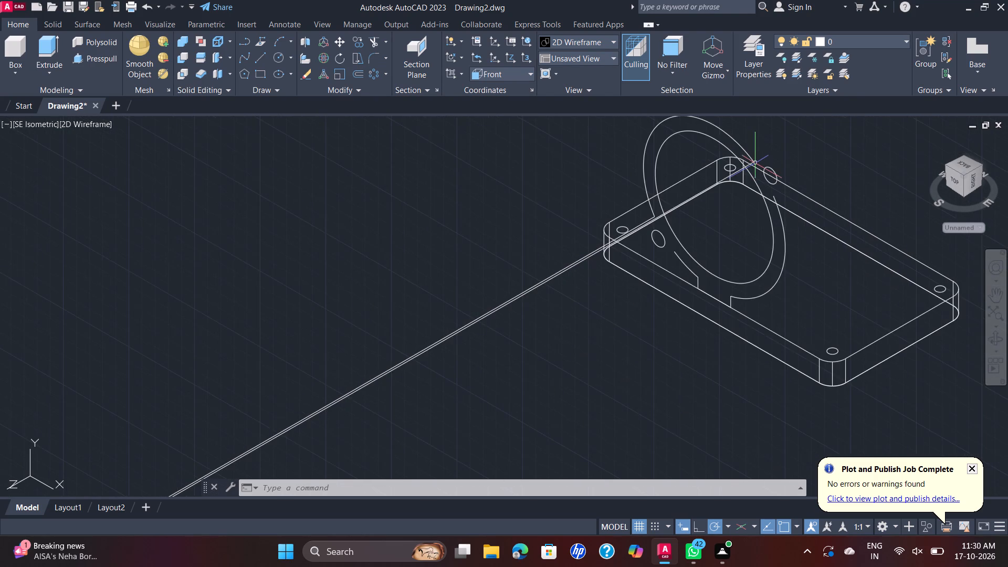
{"action": "scroll", "coordinate": [755, 163], "scroll_direction": "down", "scroll_amount": 1}
{"action": "scroll", "coordinate": [575, 261], "scroll_direction": "down", "scroll_amount": 1}
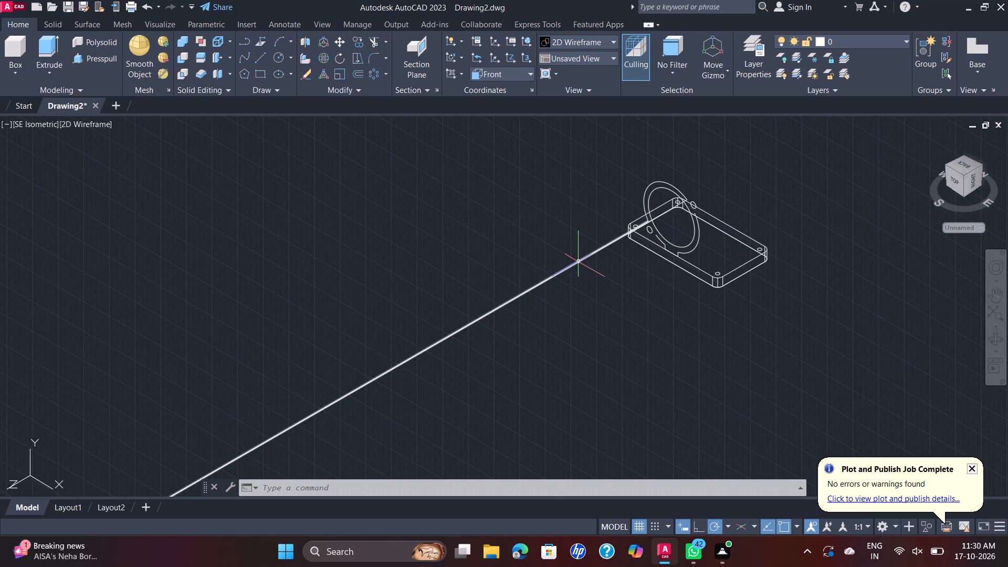
{"action": "scroll", "coordinate": [578, 261], "scroll_direction": "up", "scroll_amount": 2}
{"action": "scroll", "coordinate": [578, 261], "scroll_direction": "down", "scroll_amount": 3}
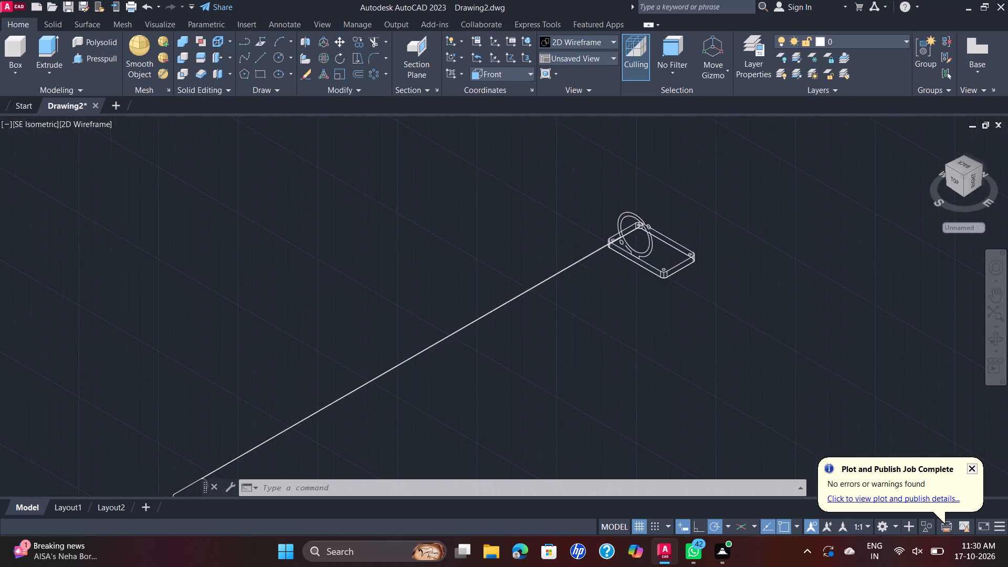
{"action": "scroll", "coordinate": [578, 261], "scroll_direction": "down", "scroll_amount": 1}
{"action": "scroll", "coordinate": [354, 408], "scroll_direction": "up", "scroll_amount": 3}
{"action": "scroll", "coordinate": [328, 374], "scroll_direction": "up", "scroll_amount": 3}
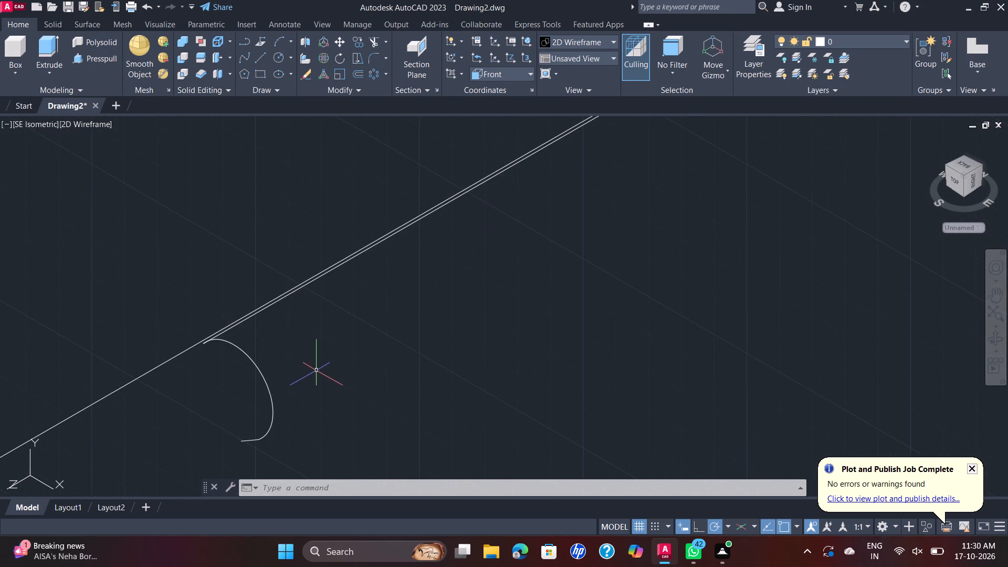
{"action": "scroll", "coordinate": [316, 370], "scroll_direction": "down", "scroll_amount": 3}
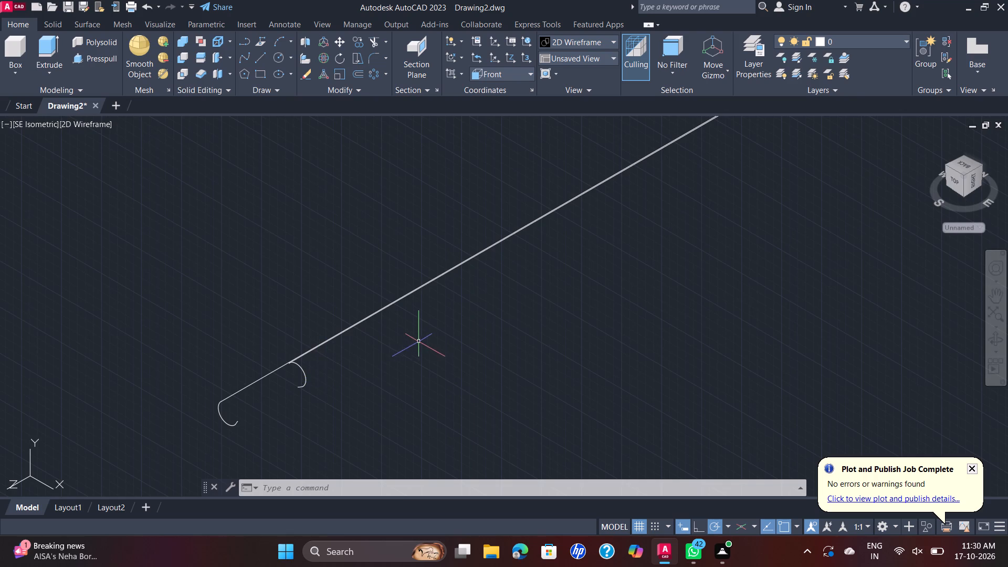
{"action": "scroll", "coordinate": [421, 341], "scroll_direction": "down", "scroll_amount": 2}
{"action": "middle_click_drag", "start_coordinate": [494, 305], "coordinate": [457, 402]}
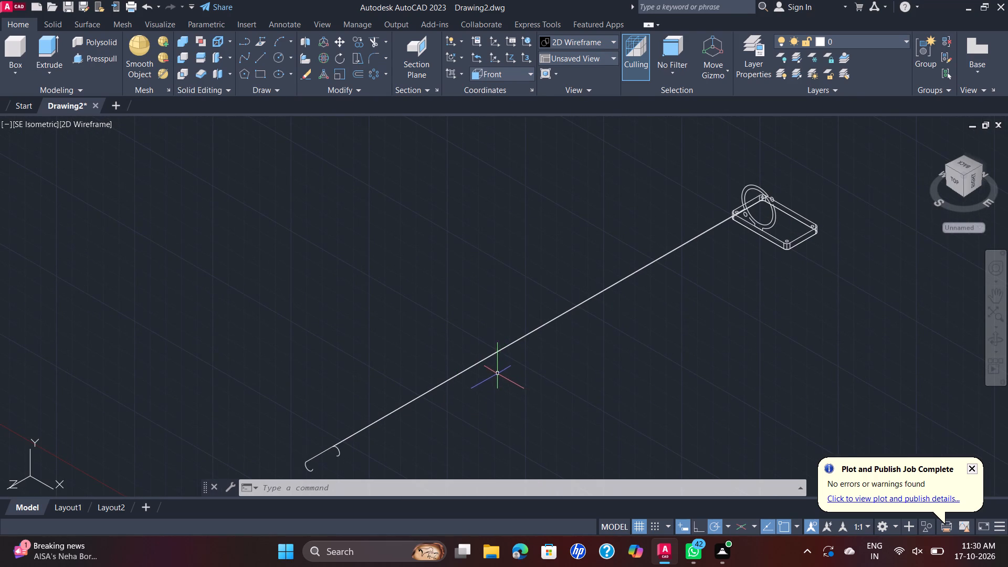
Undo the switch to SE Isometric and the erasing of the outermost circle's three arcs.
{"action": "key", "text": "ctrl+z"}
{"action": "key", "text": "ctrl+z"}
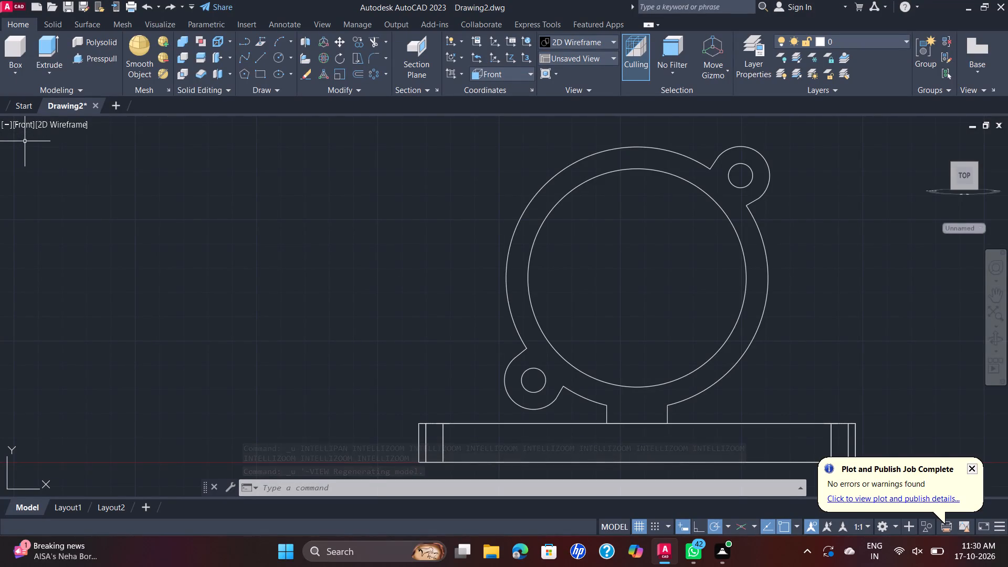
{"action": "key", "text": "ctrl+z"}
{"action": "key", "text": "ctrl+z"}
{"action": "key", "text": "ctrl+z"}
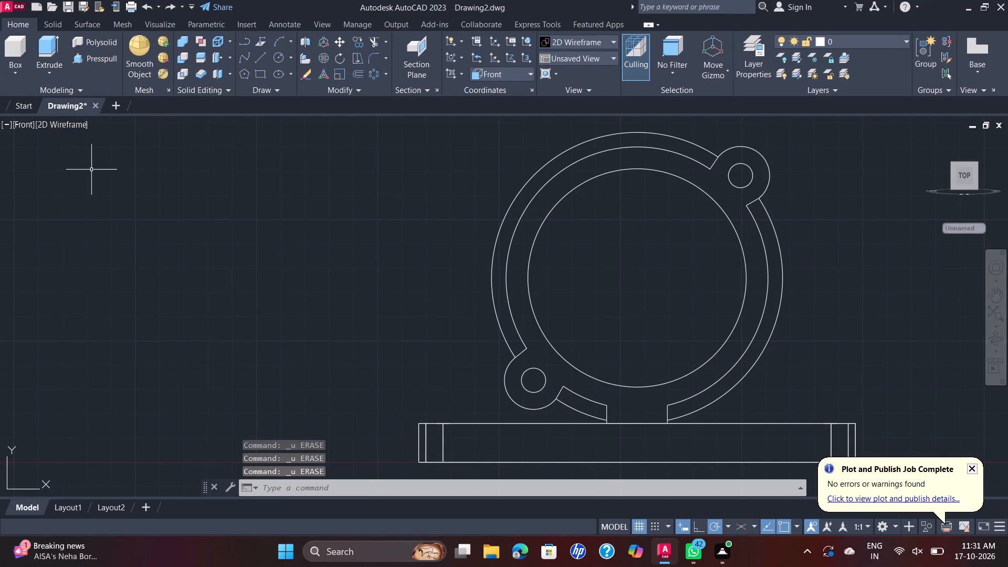
Switch the model to the SE Isometric view.
{"action": "left_click", "coordinate": [26, 125]}
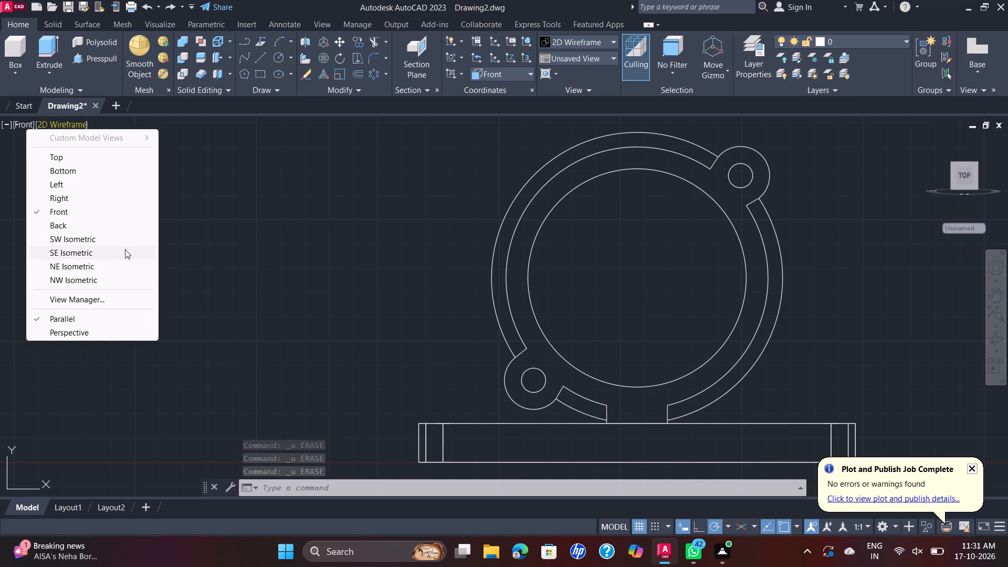
{"action": "left_click", "coordinate": [91, 250]}
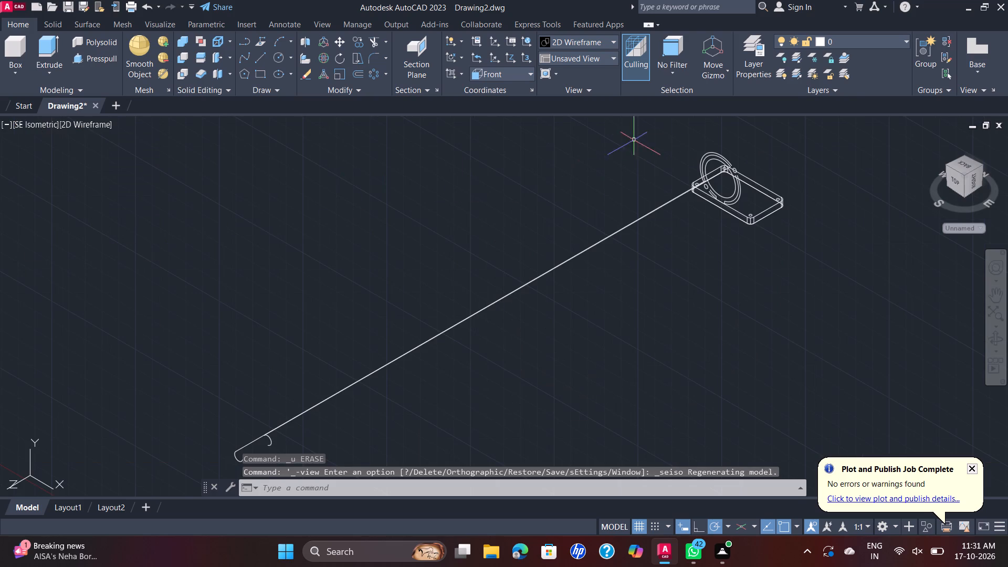
{"action": "scroll", "coordinate": [735, 155], "scroll_direction": "up", "scroll_amount": 4}
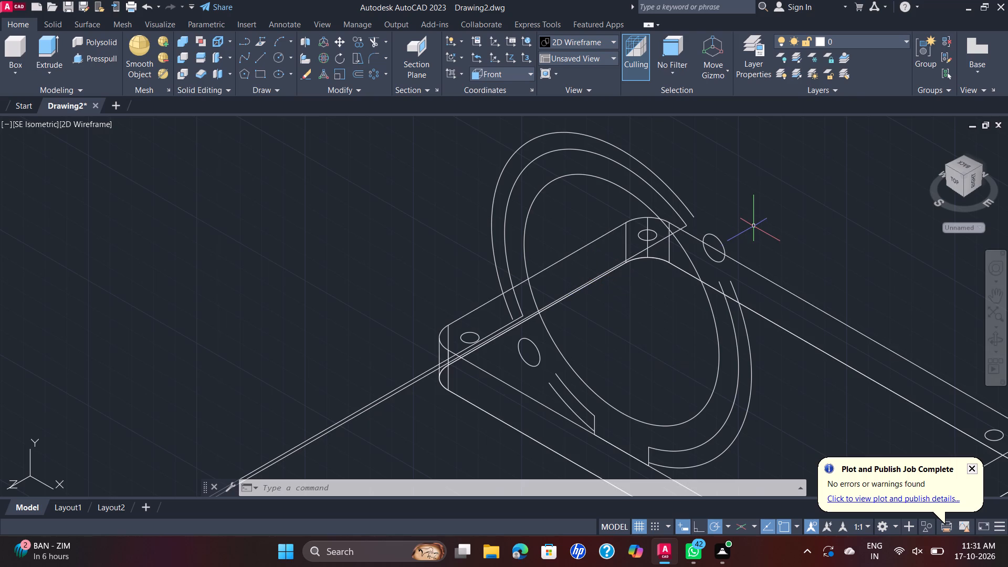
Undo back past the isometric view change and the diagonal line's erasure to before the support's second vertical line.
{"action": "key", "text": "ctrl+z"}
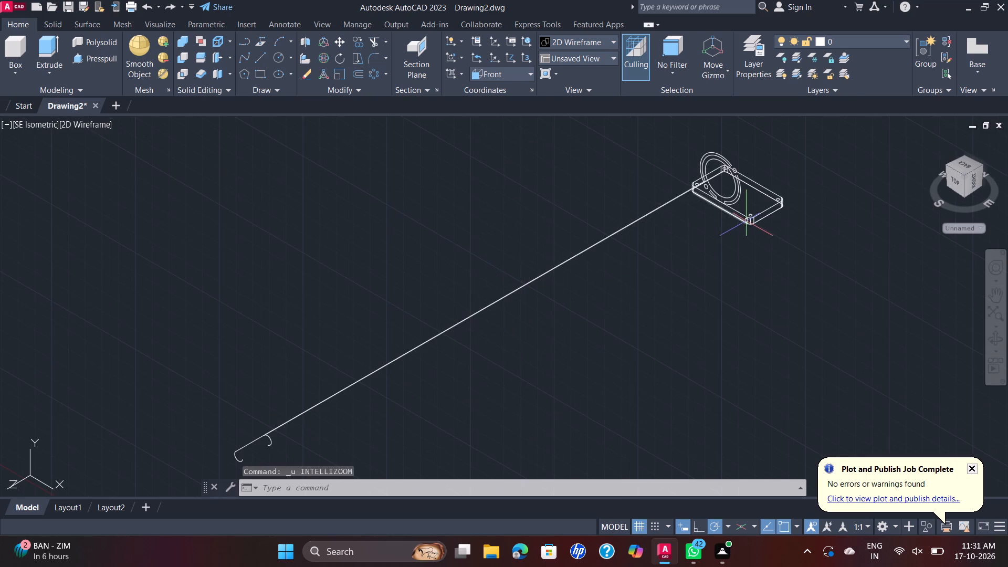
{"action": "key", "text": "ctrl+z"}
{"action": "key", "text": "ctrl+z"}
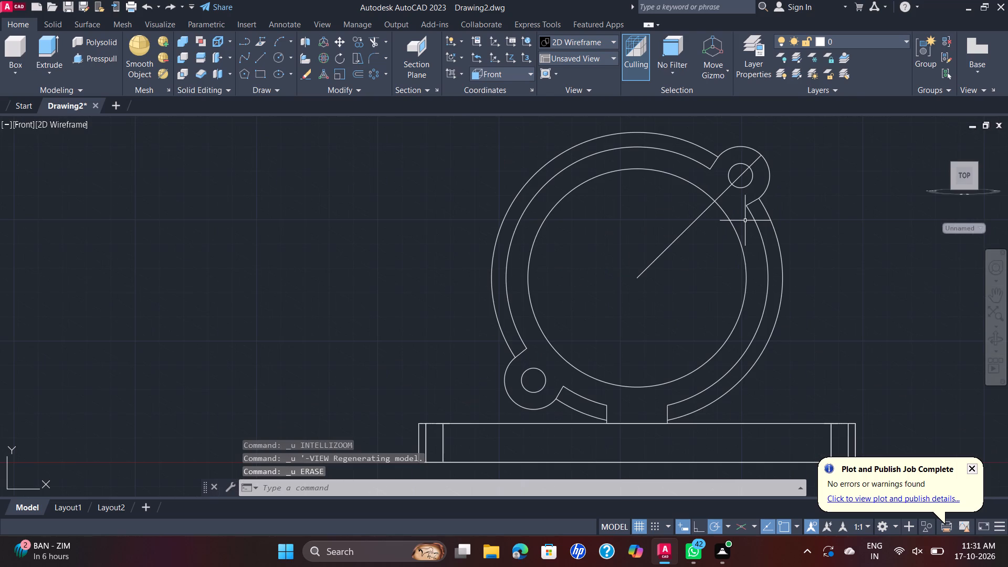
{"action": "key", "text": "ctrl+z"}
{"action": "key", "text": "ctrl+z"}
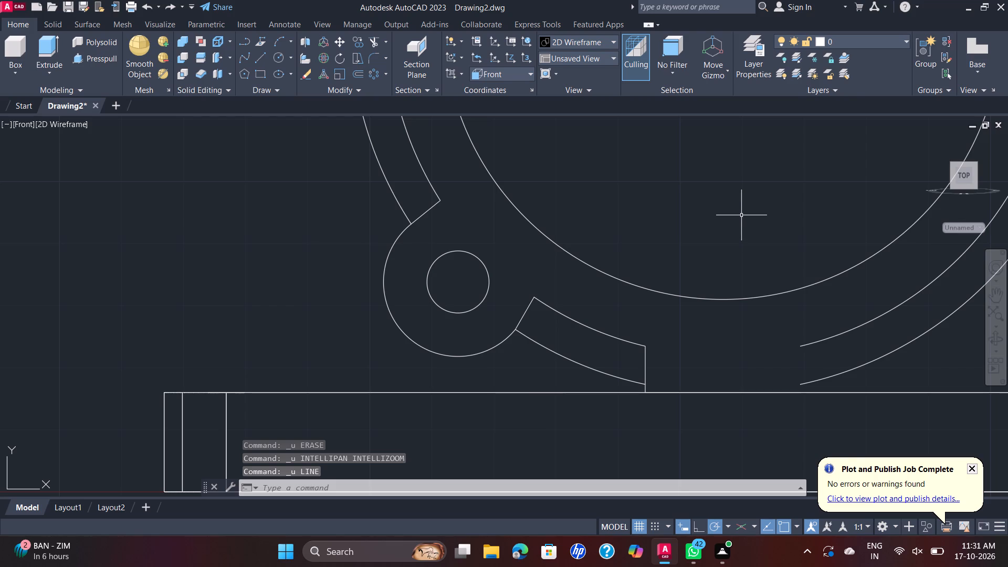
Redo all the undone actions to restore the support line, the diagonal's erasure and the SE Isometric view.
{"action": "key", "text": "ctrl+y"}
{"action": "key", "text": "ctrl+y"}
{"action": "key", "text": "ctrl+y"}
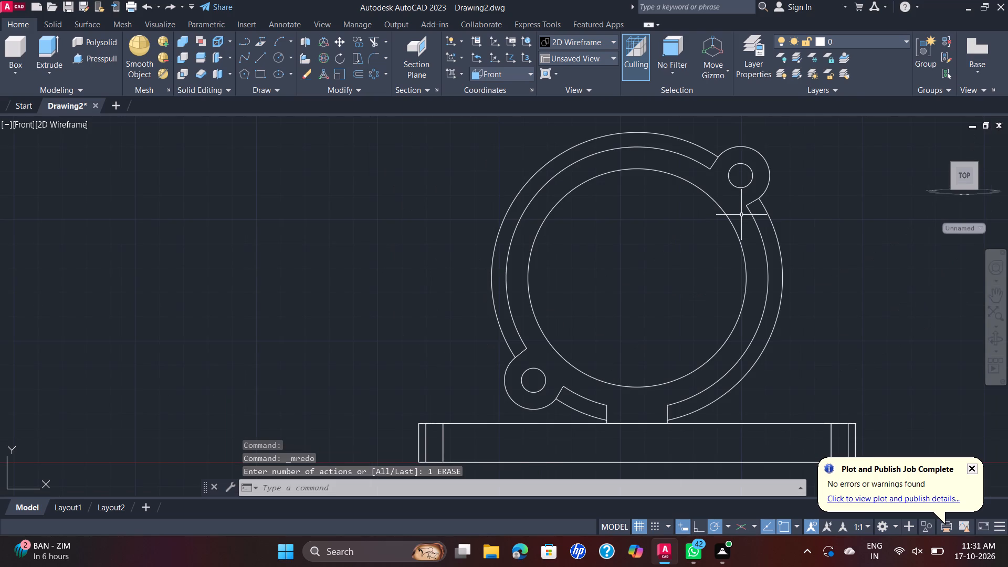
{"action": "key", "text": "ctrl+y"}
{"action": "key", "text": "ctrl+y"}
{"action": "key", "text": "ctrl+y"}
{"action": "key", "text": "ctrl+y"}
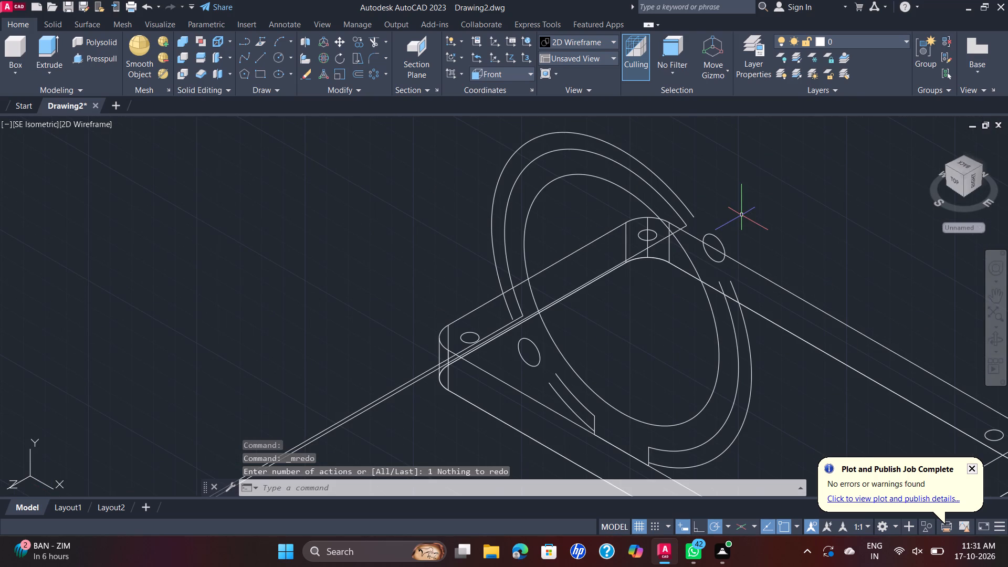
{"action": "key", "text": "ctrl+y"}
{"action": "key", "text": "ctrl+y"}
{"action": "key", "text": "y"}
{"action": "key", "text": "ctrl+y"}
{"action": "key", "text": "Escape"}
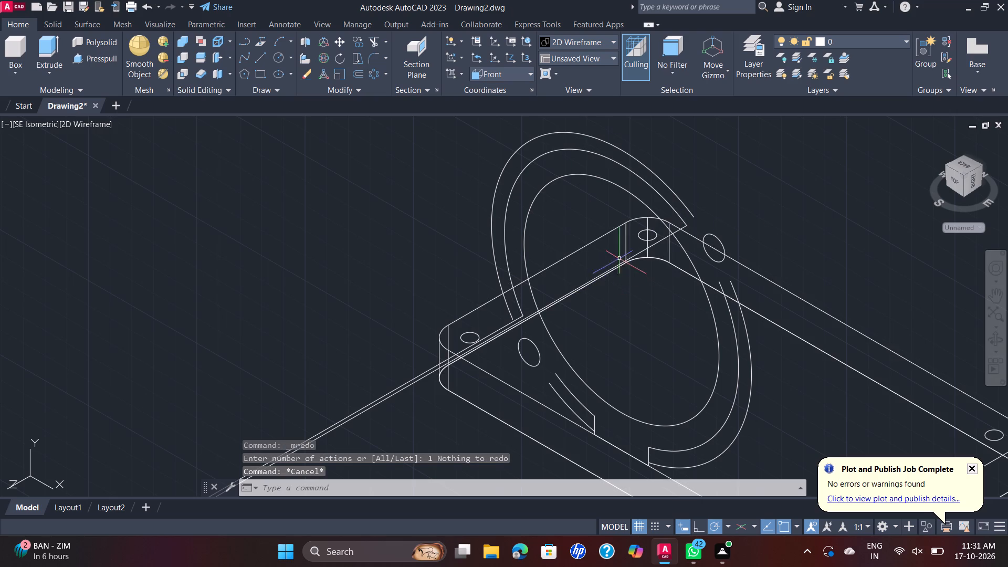
Erase the two long stray lines running from the ring's trimmed ends far beyond the base plate.
{"action": "left_click", "coordinate": [615, 266]}
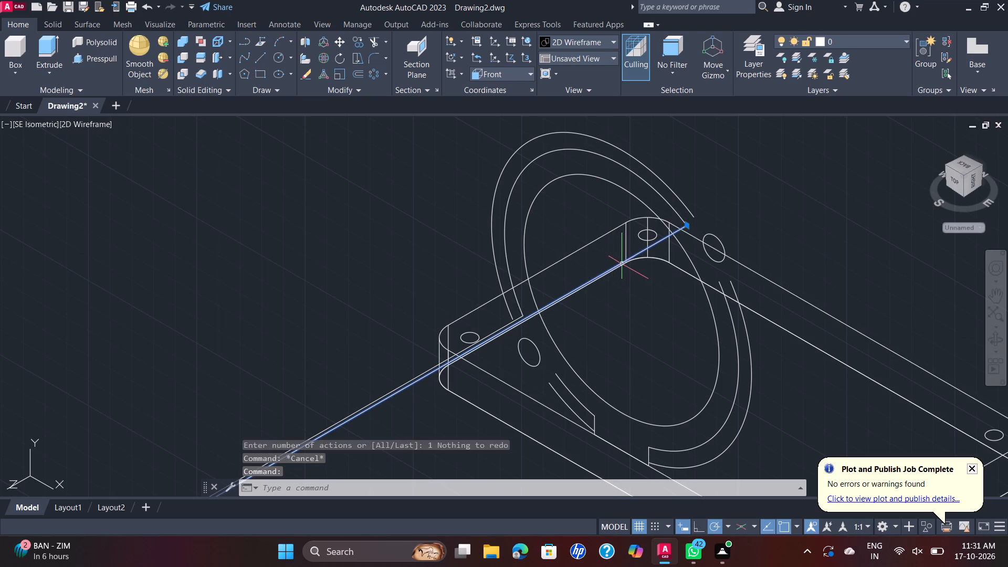
{"action": "key", "text": "Delete"}
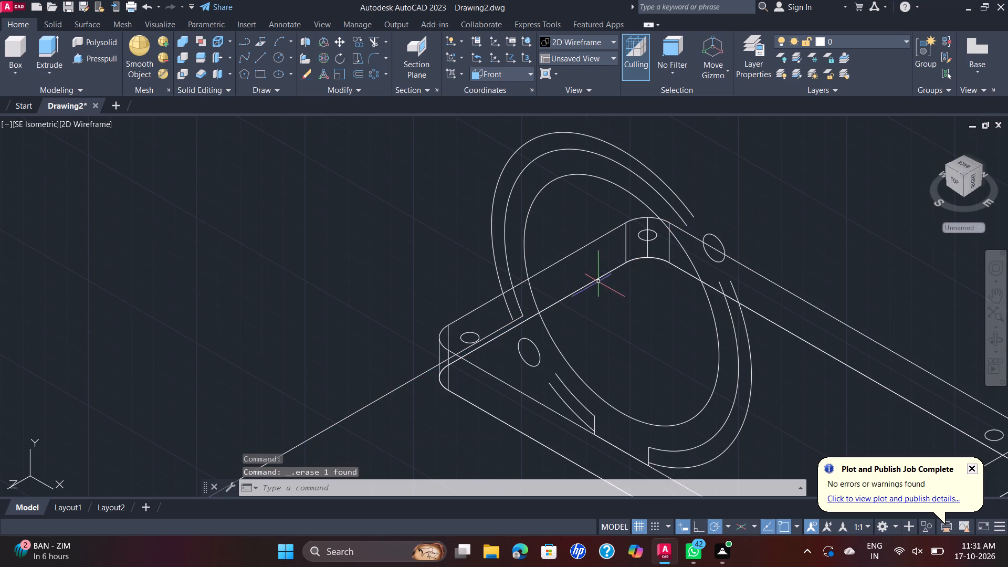
{"action": "scroll", "coordinate": [481, 342], "scroll_direction": "down", "scroll_amount": 1}
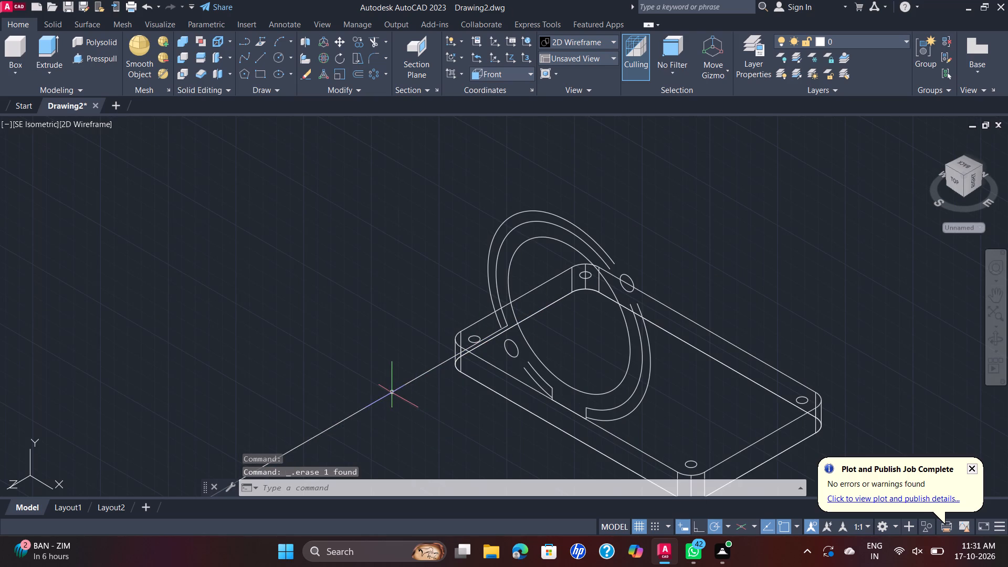
{"action": "left_click", "coordinate": [391, 392]}
{"action": "key", "text": "Delete"}
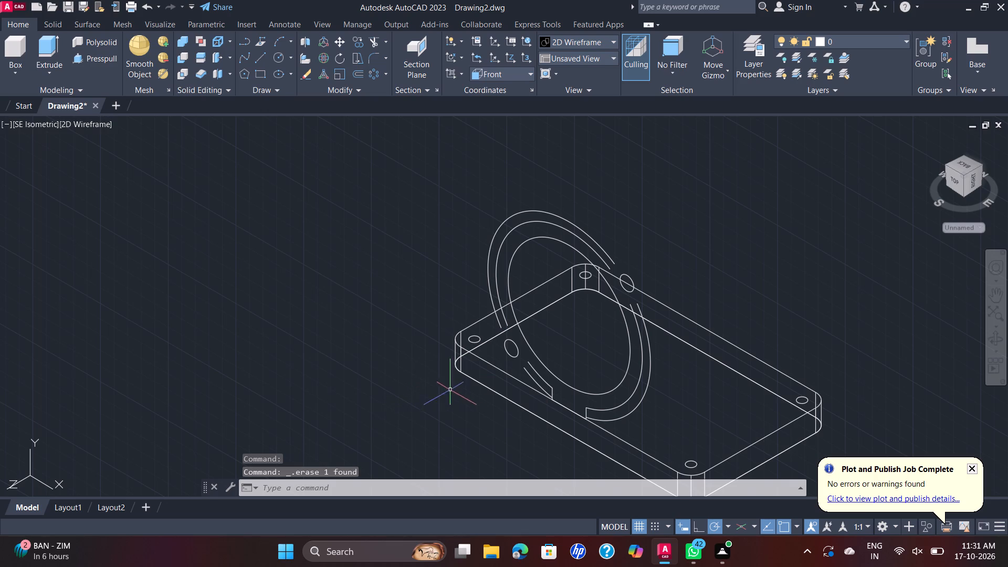
Erase the three remaining arcs of the outermost circle around the ring.
{"action": "left_click", "coordinate": [529, 373]}
{"action": "key", "text": "Delete"}
{"action": "left_click", "coordinate": [629, 413]}
{"action": "key", "text": "Delete"}
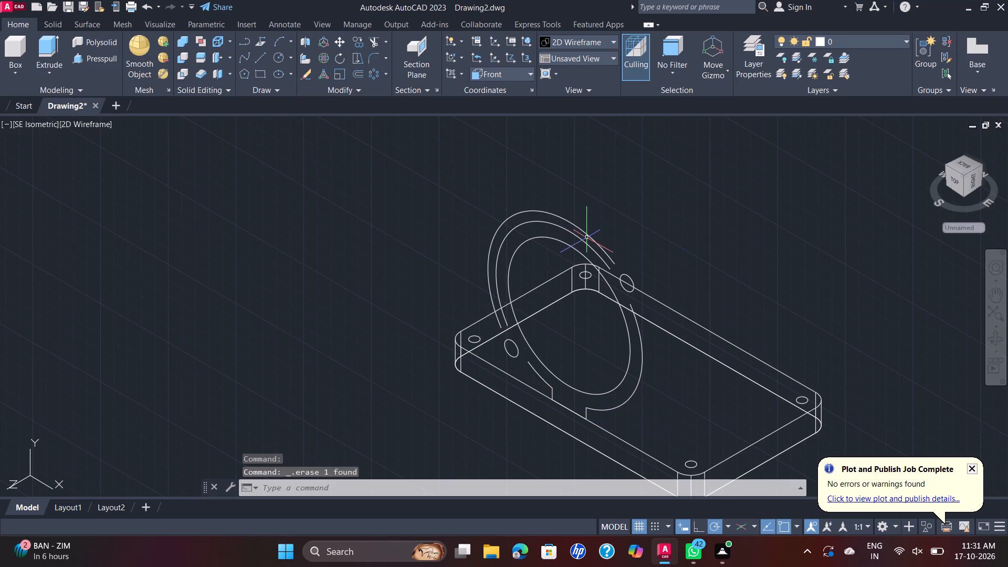
{"action": "left_click", "coordinate": [591, 234]}
{"action": "key", "text": "Delete"}
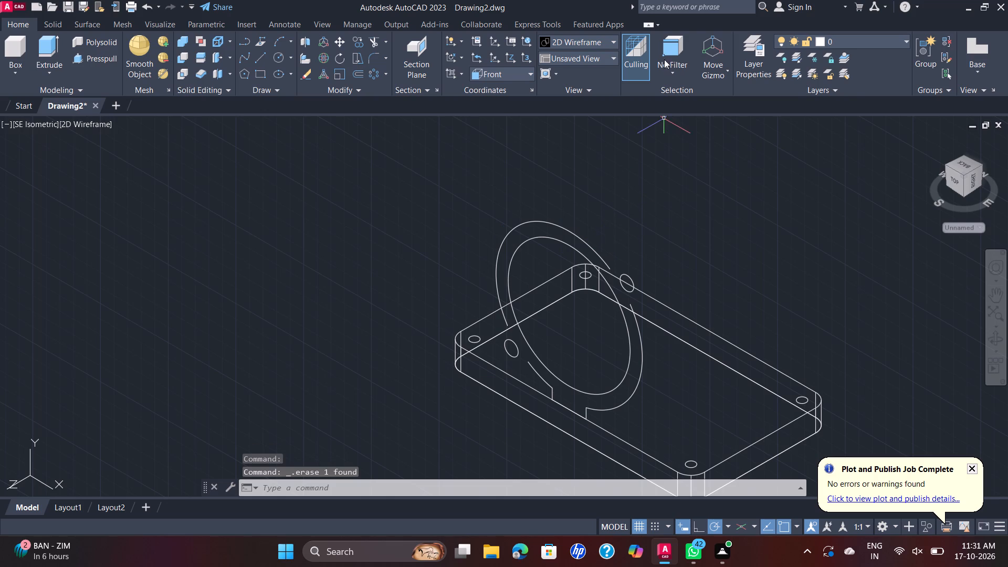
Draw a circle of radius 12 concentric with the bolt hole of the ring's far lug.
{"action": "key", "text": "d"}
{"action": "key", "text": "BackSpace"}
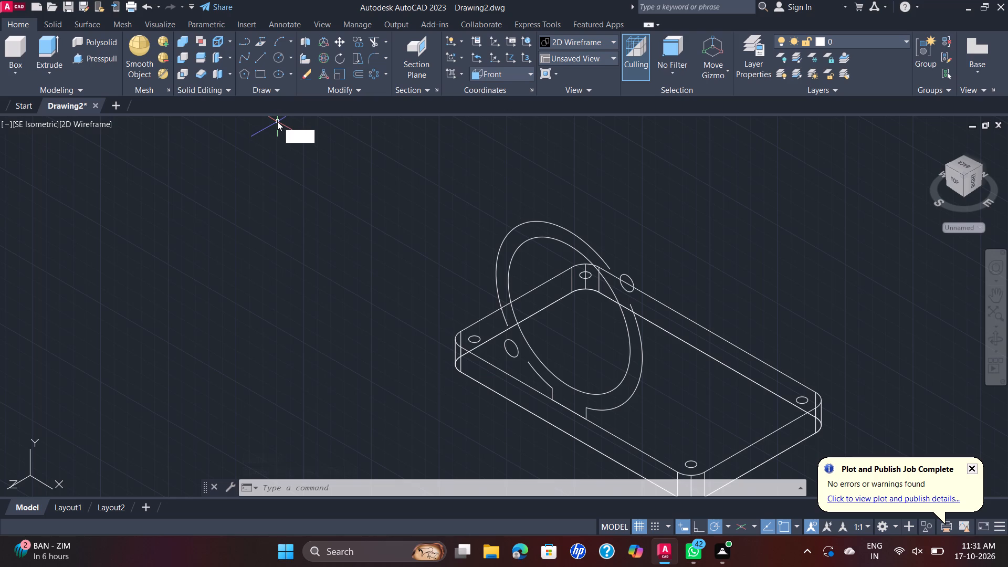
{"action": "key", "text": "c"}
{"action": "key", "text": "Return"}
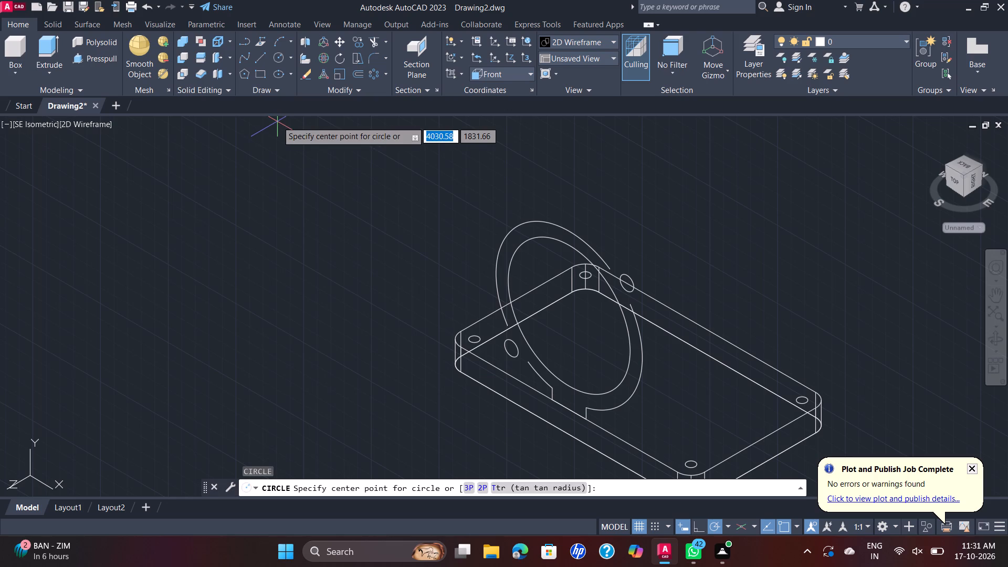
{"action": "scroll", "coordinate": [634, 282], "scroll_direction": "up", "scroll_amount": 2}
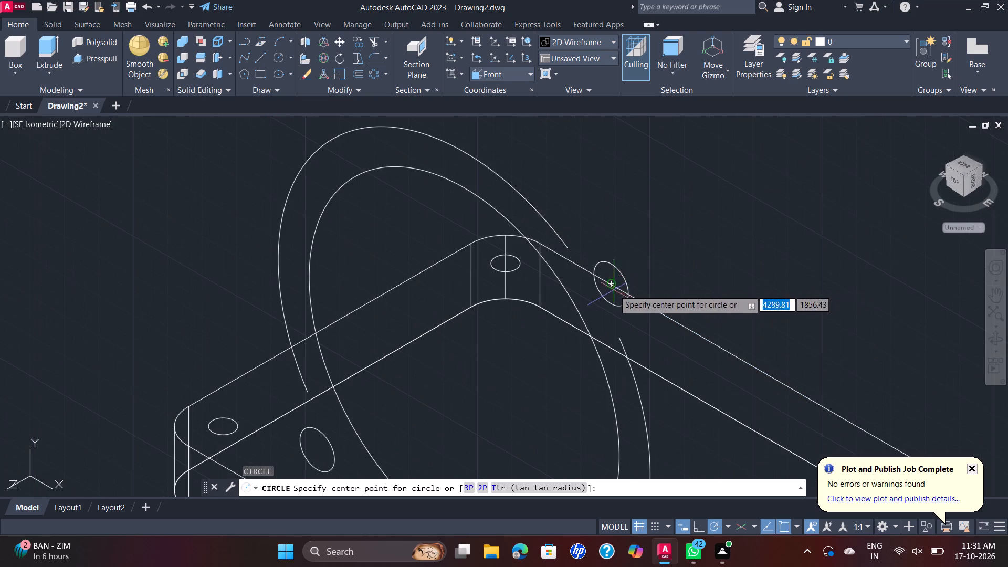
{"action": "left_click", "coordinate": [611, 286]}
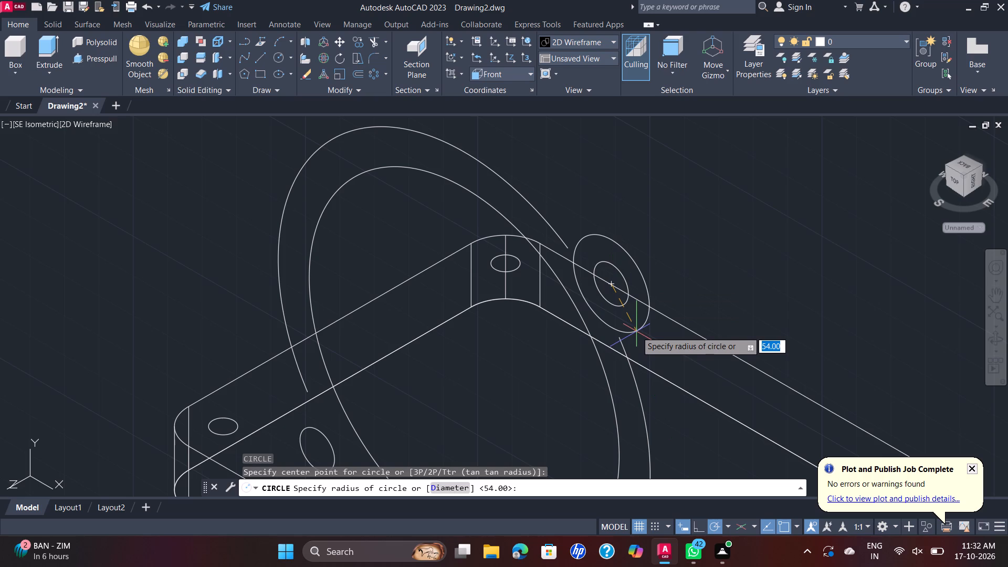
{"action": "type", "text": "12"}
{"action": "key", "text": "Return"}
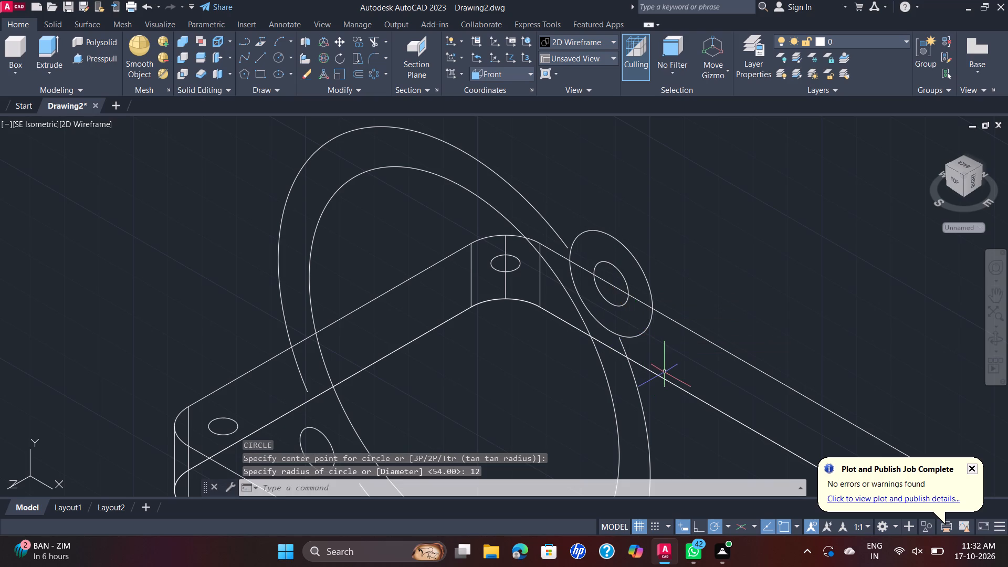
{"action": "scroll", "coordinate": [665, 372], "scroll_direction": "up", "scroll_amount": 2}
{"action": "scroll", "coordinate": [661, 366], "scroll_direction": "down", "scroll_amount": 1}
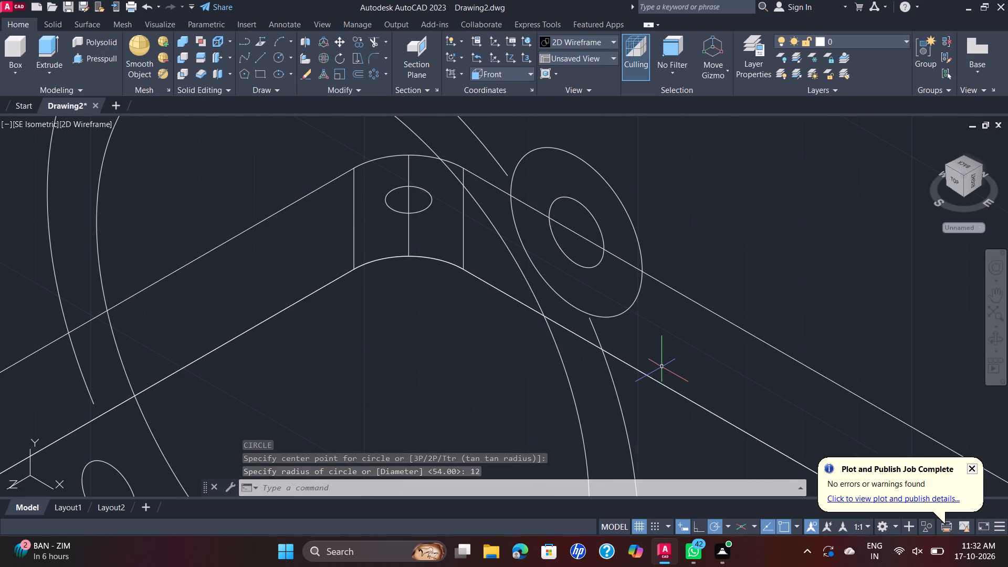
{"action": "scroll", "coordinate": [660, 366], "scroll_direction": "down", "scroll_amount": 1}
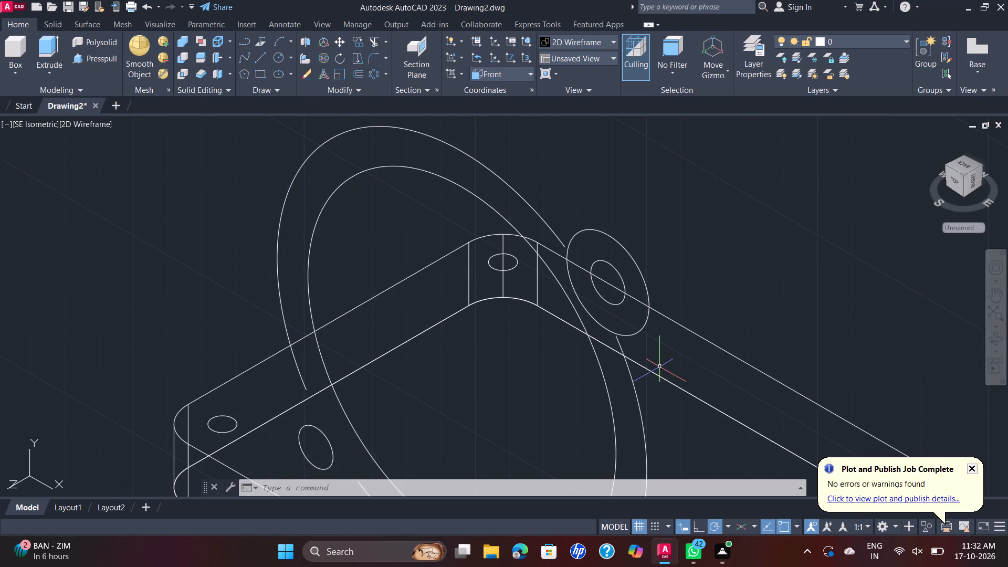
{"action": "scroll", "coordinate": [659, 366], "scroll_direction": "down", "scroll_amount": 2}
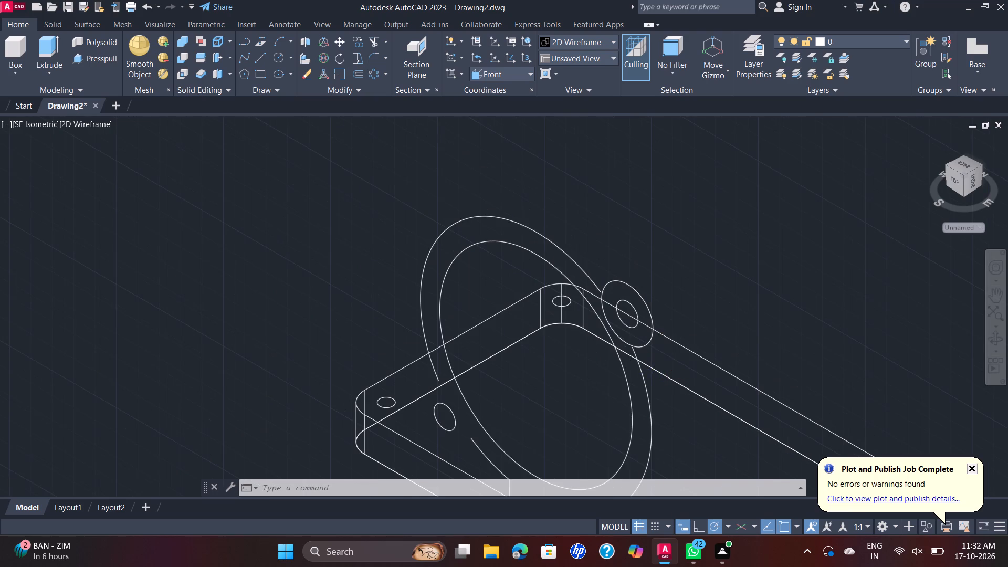
Undo the radius 12 circle and the last two erasures of the outermost circle's arcs.
{"action": "key", "text": "ctrl+z"}
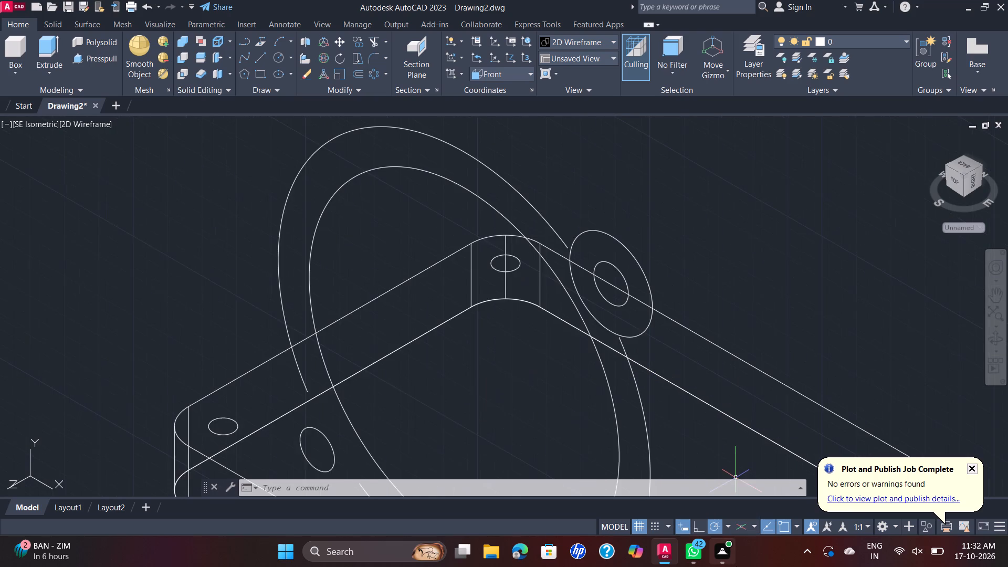
{"action": "key", "text": "ctrl+z"}
{"action": "key", "text": "ctrl+z"}
{"action": "key", "text": "ctrl+z"}
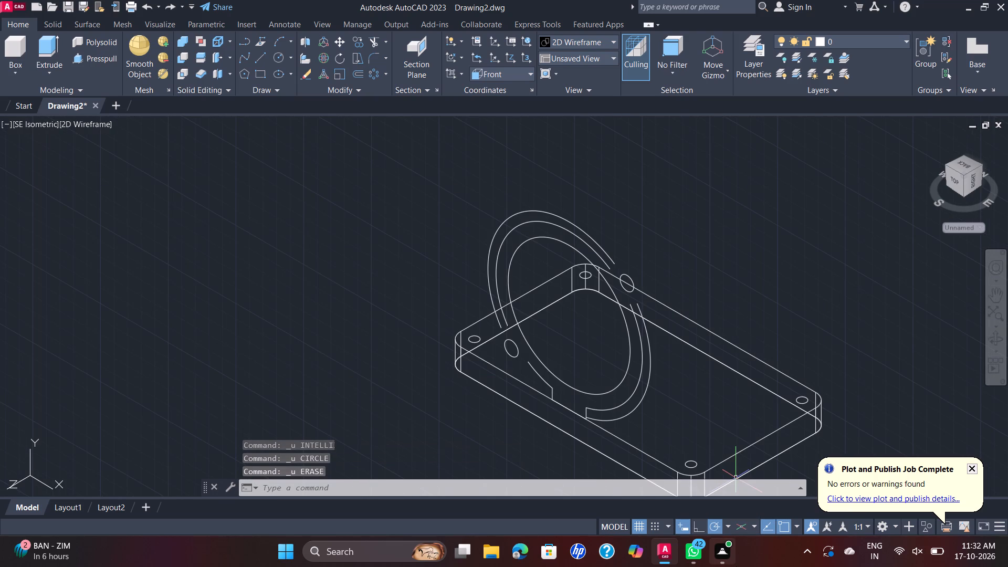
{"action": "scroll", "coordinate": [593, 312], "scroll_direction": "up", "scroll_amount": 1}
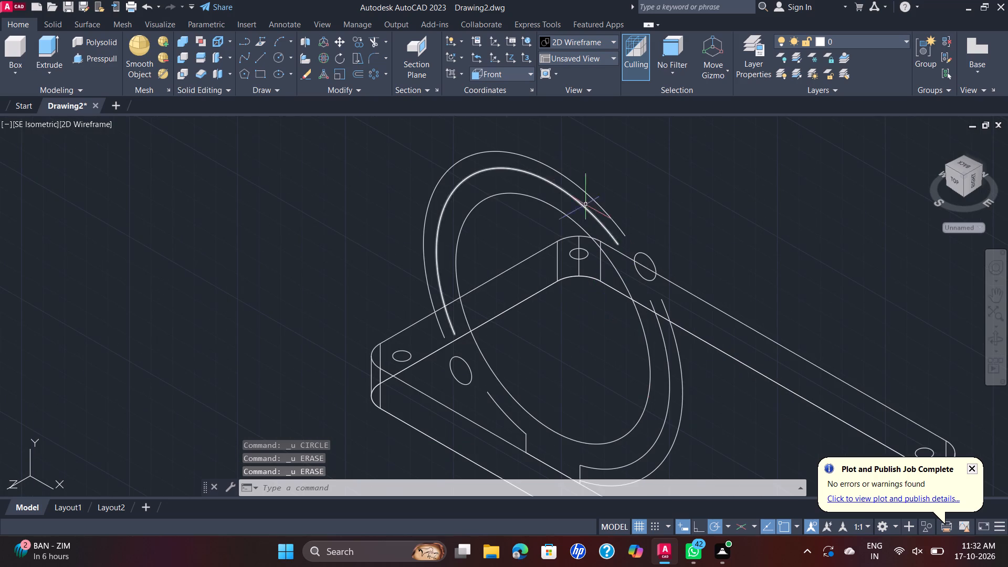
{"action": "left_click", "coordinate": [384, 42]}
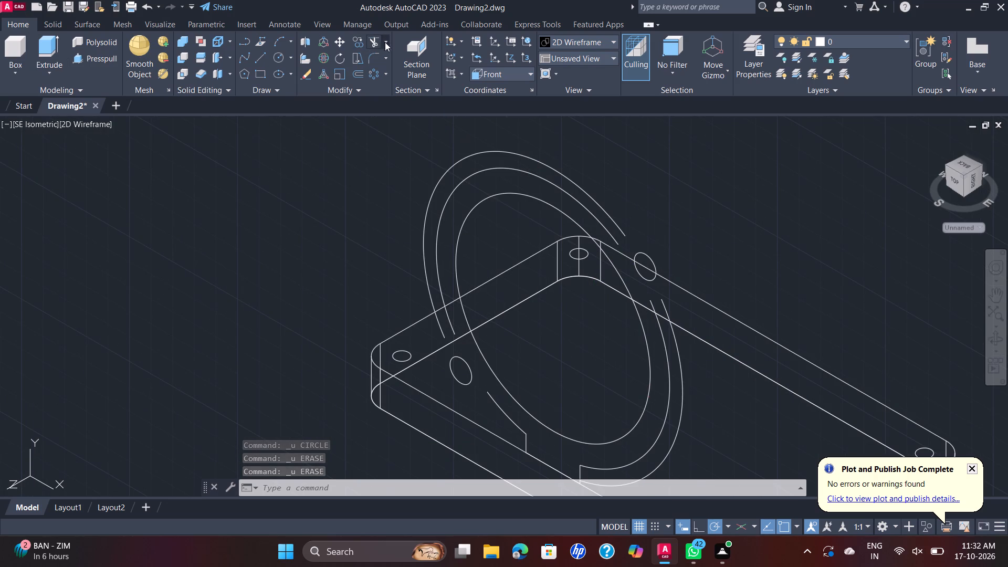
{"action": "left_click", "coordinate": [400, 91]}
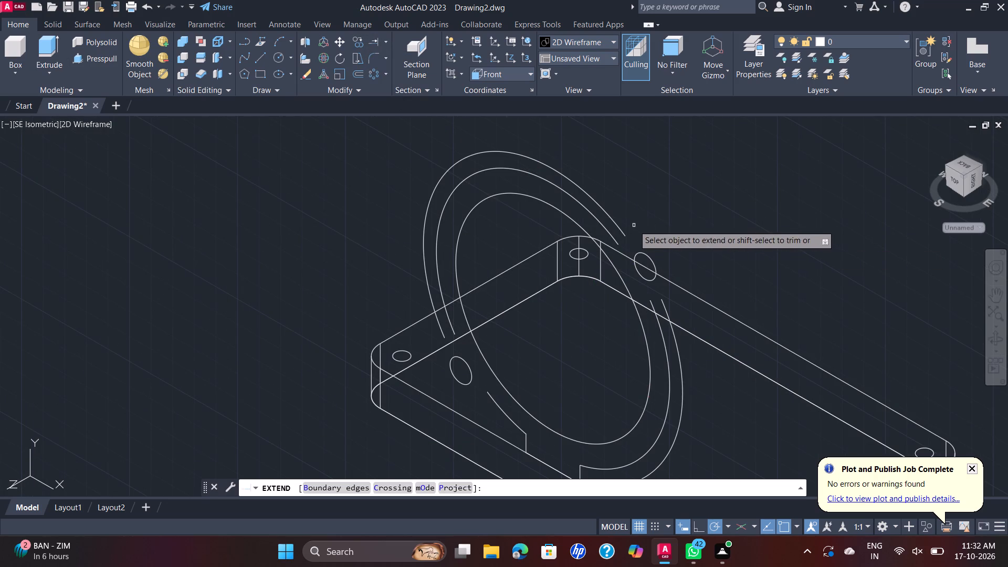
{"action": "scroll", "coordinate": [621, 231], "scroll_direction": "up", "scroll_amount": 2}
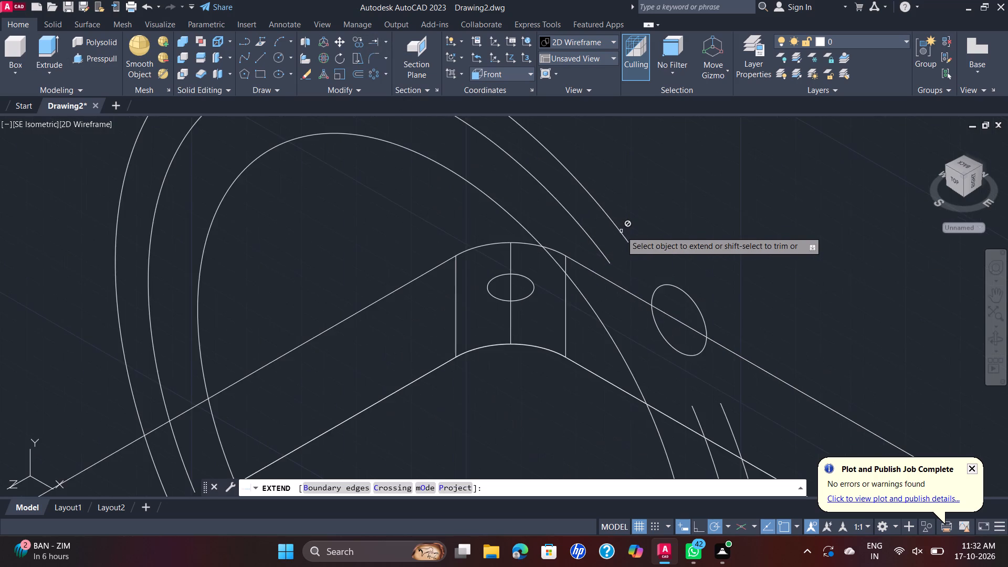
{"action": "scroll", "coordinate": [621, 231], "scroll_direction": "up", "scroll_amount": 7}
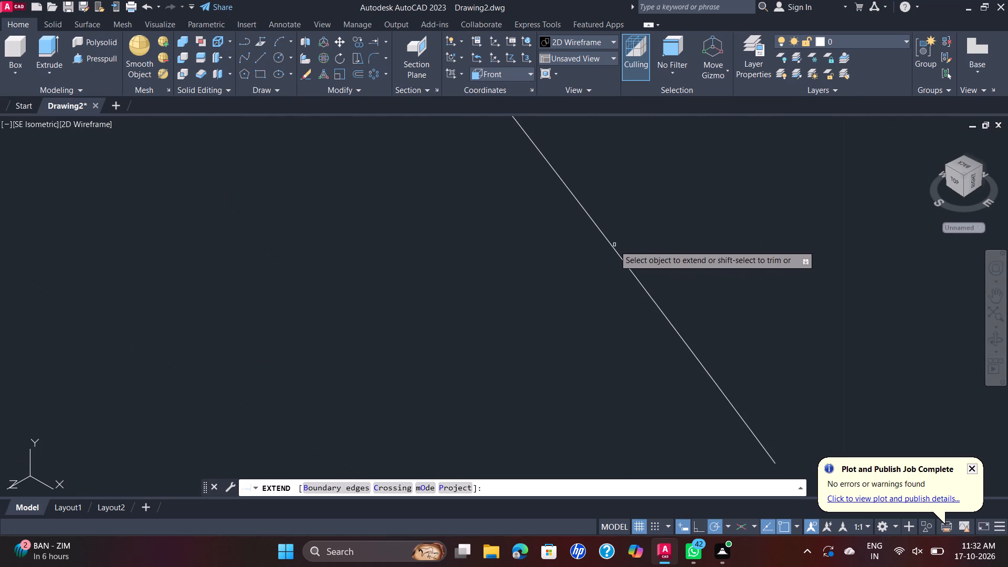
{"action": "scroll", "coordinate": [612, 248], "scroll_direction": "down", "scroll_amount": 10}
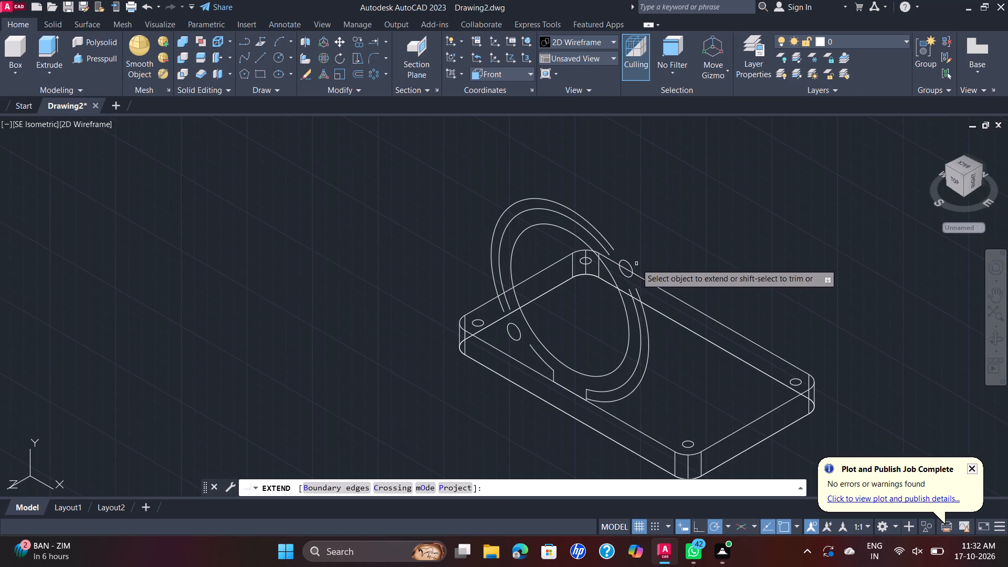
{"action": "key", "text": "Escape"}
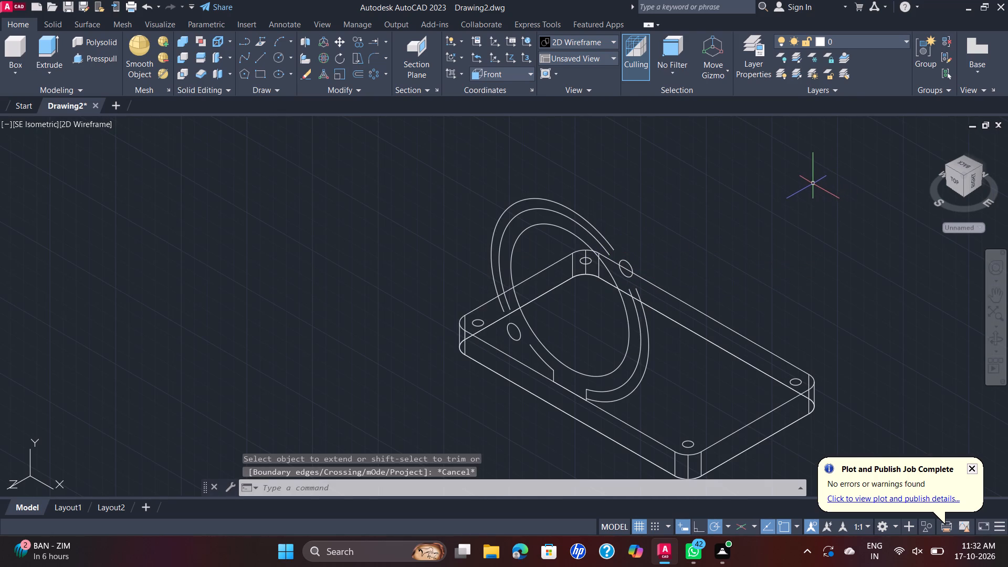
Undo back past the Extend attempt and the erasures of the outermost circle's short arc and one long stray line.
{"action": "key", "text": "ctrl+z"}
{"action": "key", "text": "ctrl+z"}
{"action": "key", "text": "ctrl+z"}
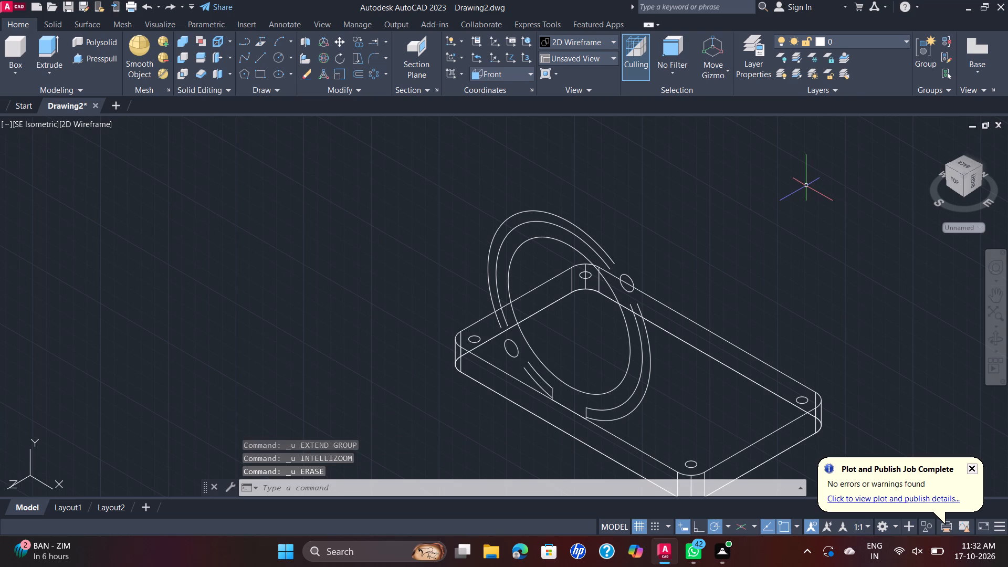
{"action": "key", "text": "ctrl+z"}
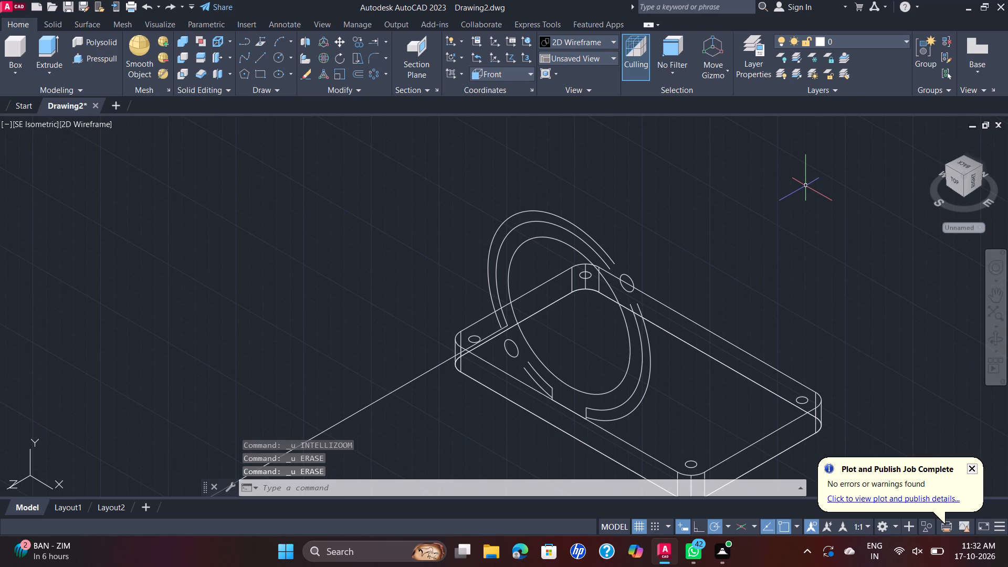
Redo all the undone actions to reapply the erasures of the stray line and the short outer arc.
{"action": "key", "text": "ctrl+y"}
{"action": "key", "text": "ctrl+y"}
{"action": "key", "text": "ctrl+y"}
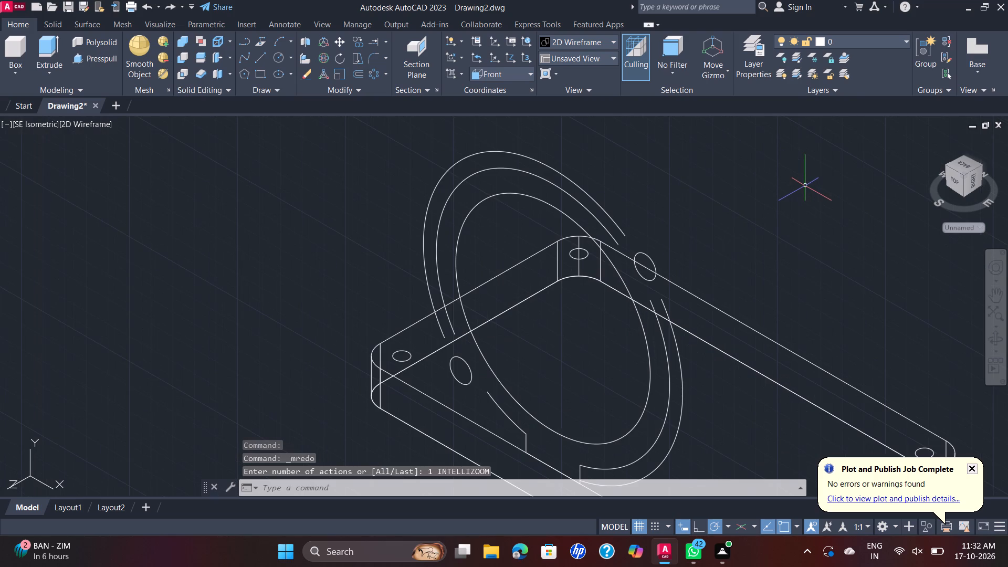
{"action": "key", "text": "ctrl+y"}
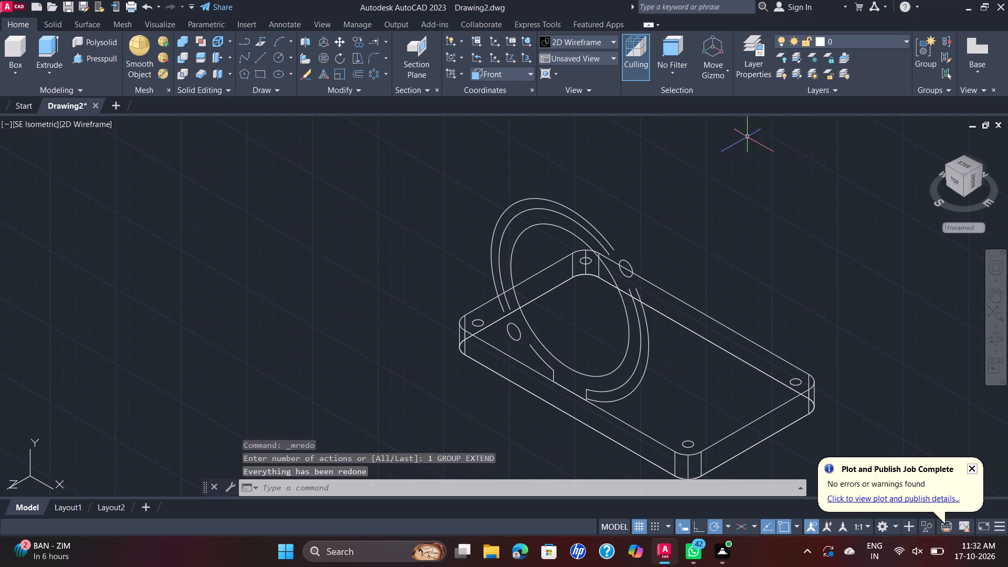
Erase the two upper arcs, outermost and middle, that run around the ring between the two lug holes.
{"action": "scroll", "coordinate": [745, 136], "scroll_direction": "up", "scroll_amount": 1}
{"action": "scroll", "coordinate": [628, 206], "scroll_direction": "up", "scroll_amount": 1}
{"action": "scroll", "coordinate": [479, 318], "scroll_direction": "down", "scroll_amount": 2}
{"action": "middle_click_drag", "start_coordinate": [479, 318], "coordinate": [480, 318]}
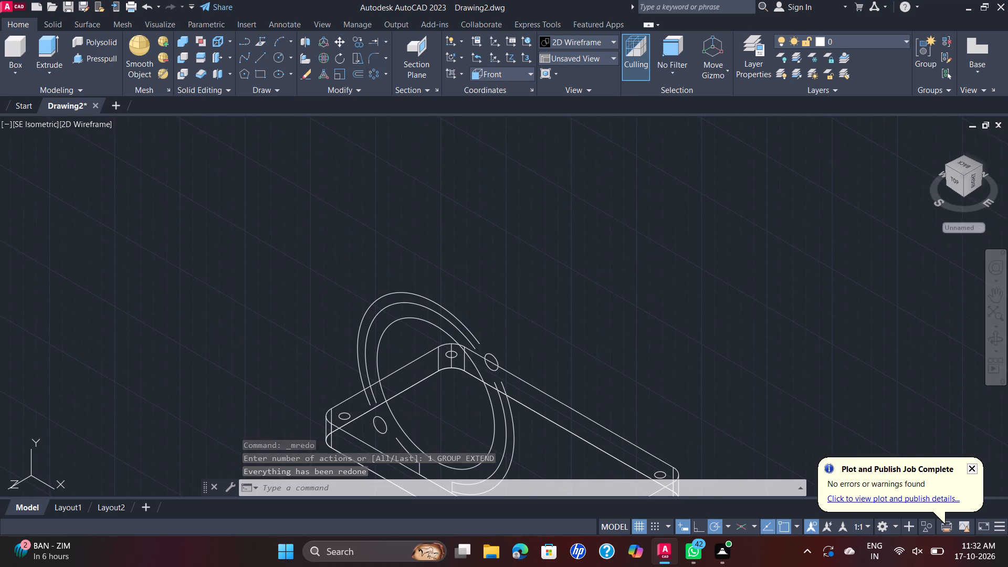
{"action": "middle_click_drag", "start_coordinate": [480, 318], "coordinate": [530, 248]}
{"action": "scroll", "coordinate": [530, 251], "scroll_direction": "up", "scroll_amount": 1}
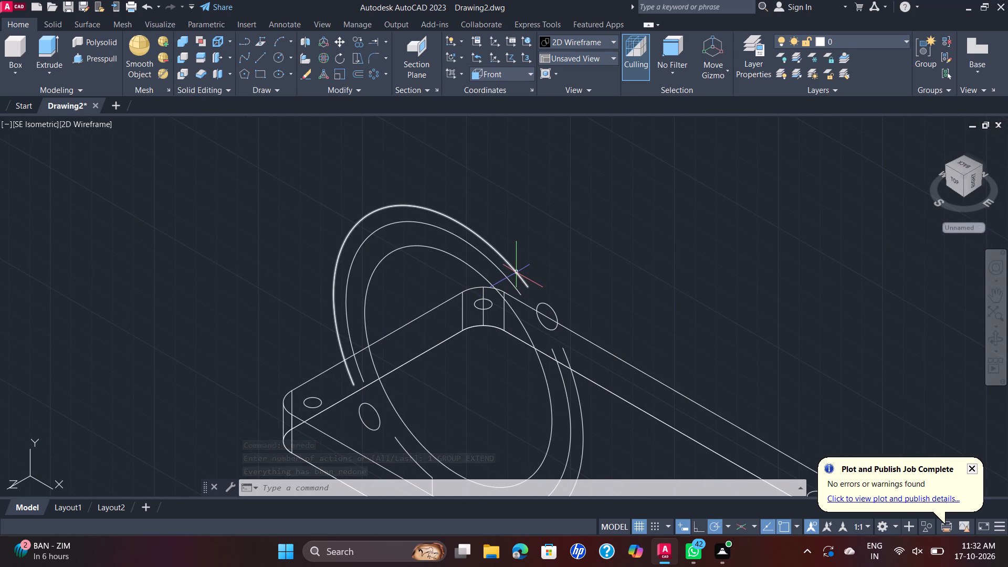
{"action": "left_click", "coordinate": [516, 272]}
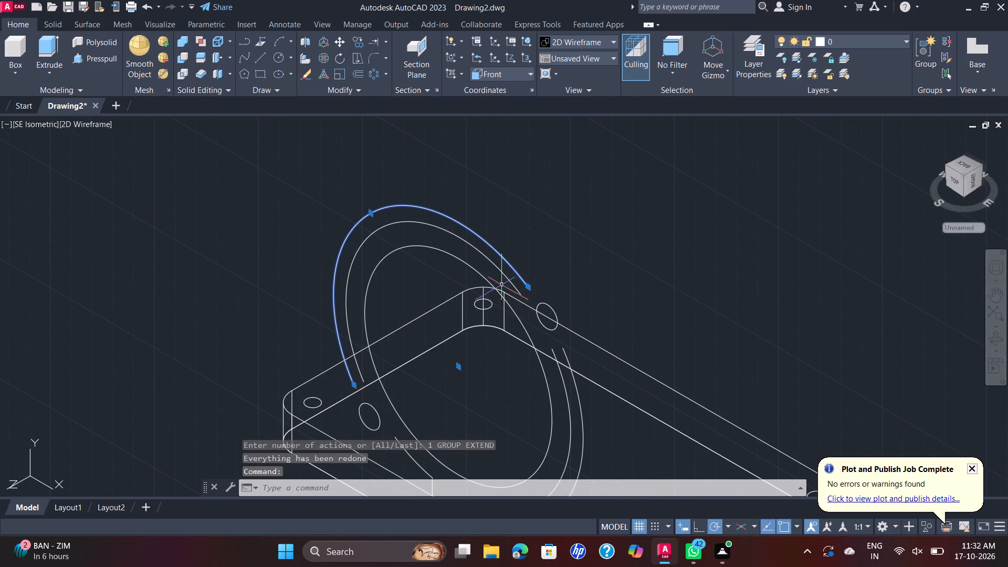
{"action": "left_click", "coordinate": [507, 279]}
{"action": "left_click", "coordinate": [517, 268]}
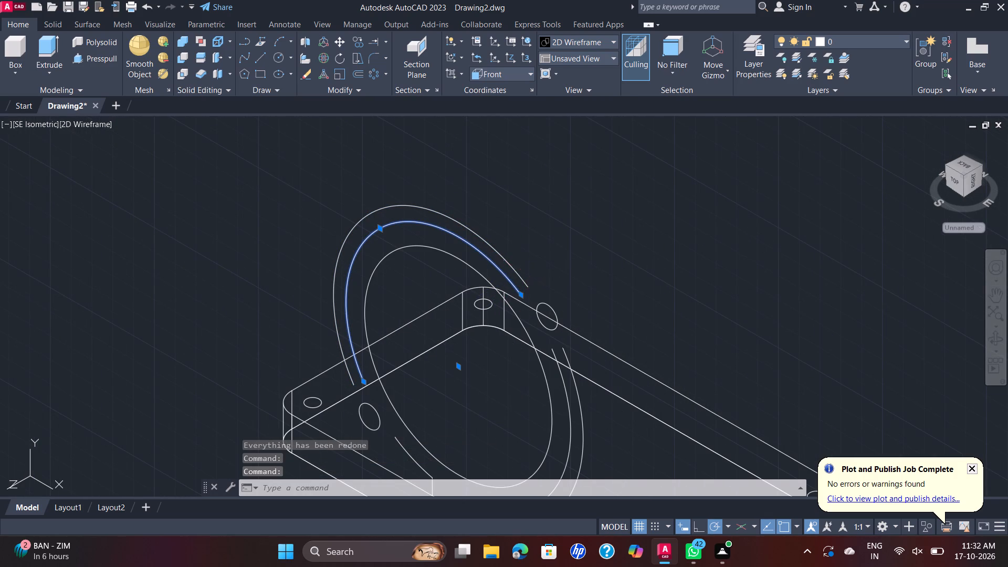
{"action": "left_click", "coordinate": [512, 278]}
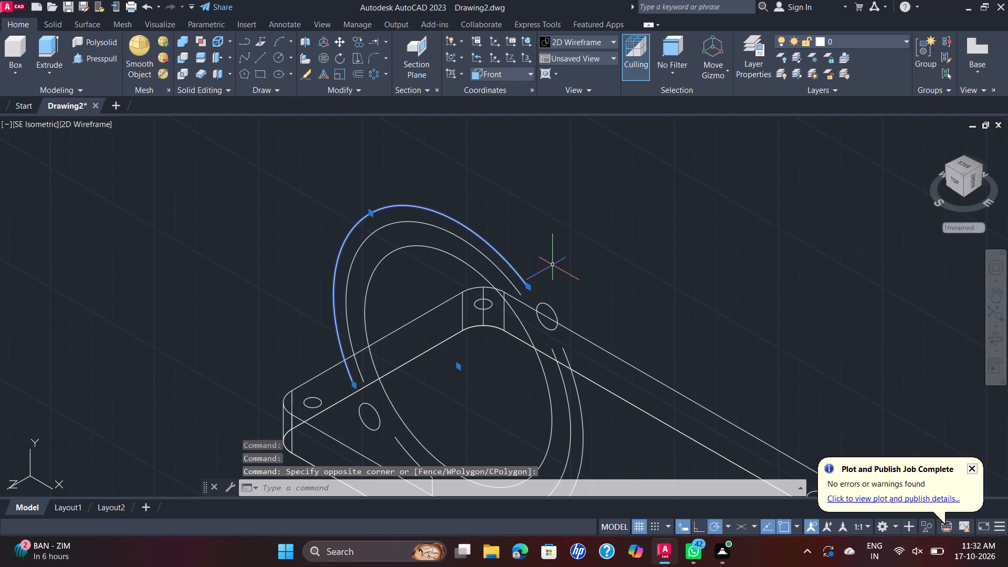
{"action": "key", "text": "Delete"}
{"action": "left_click", "coordinate": [508, 279]}
{"action": "key", "text": "Delete"}
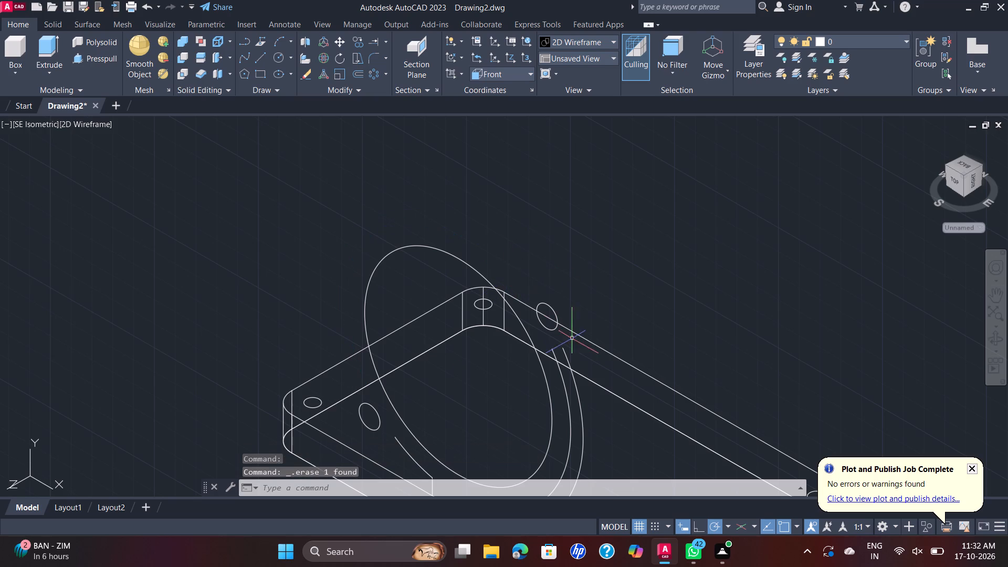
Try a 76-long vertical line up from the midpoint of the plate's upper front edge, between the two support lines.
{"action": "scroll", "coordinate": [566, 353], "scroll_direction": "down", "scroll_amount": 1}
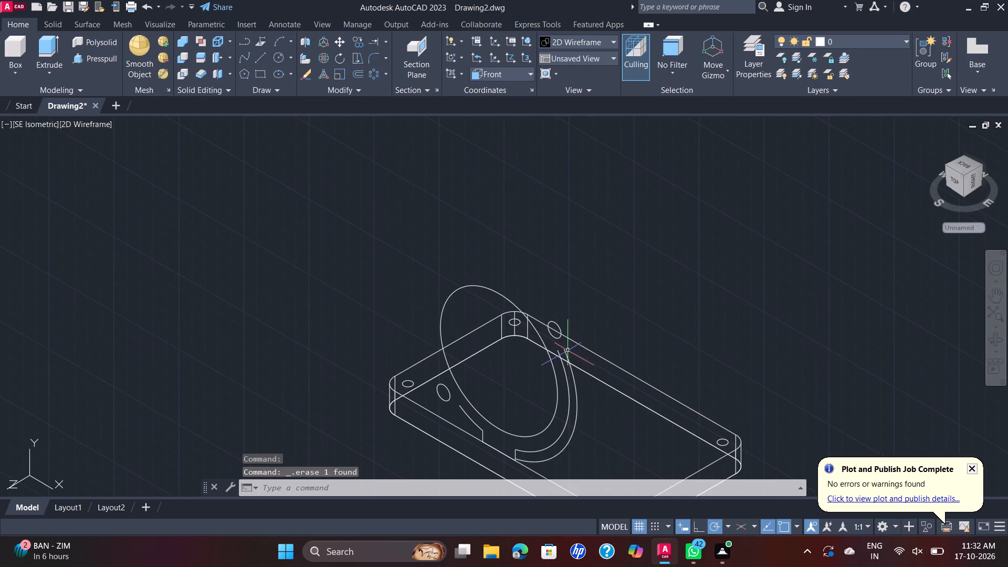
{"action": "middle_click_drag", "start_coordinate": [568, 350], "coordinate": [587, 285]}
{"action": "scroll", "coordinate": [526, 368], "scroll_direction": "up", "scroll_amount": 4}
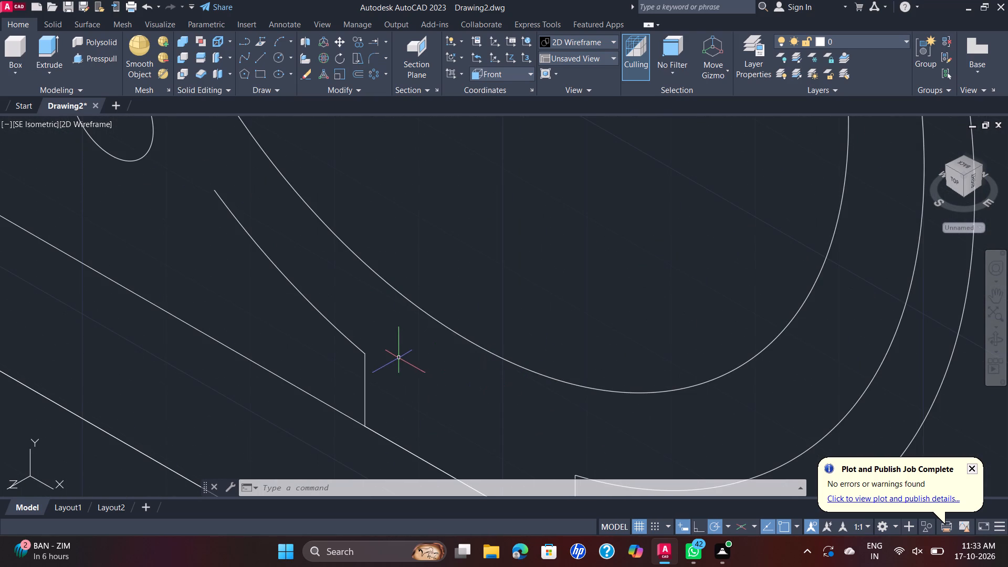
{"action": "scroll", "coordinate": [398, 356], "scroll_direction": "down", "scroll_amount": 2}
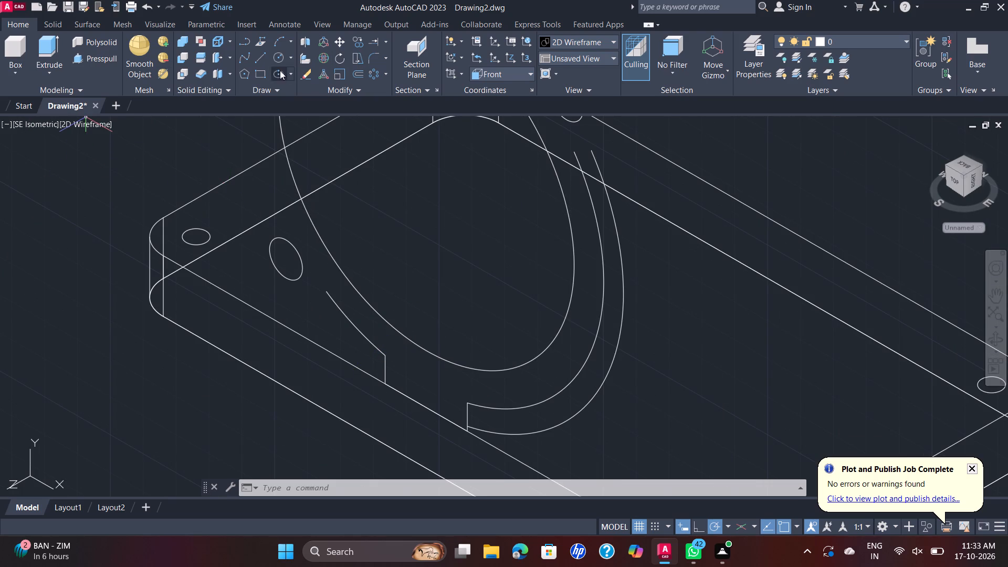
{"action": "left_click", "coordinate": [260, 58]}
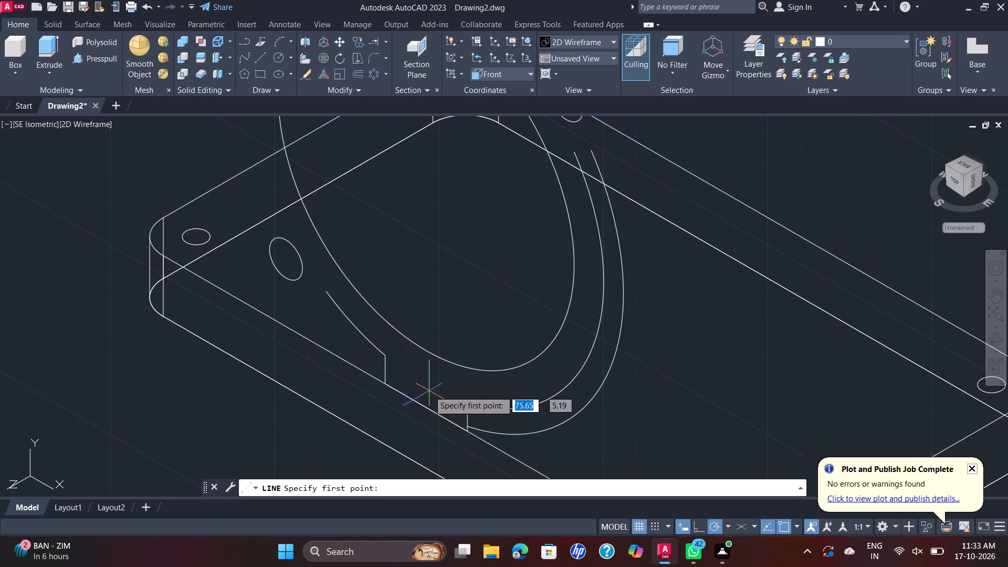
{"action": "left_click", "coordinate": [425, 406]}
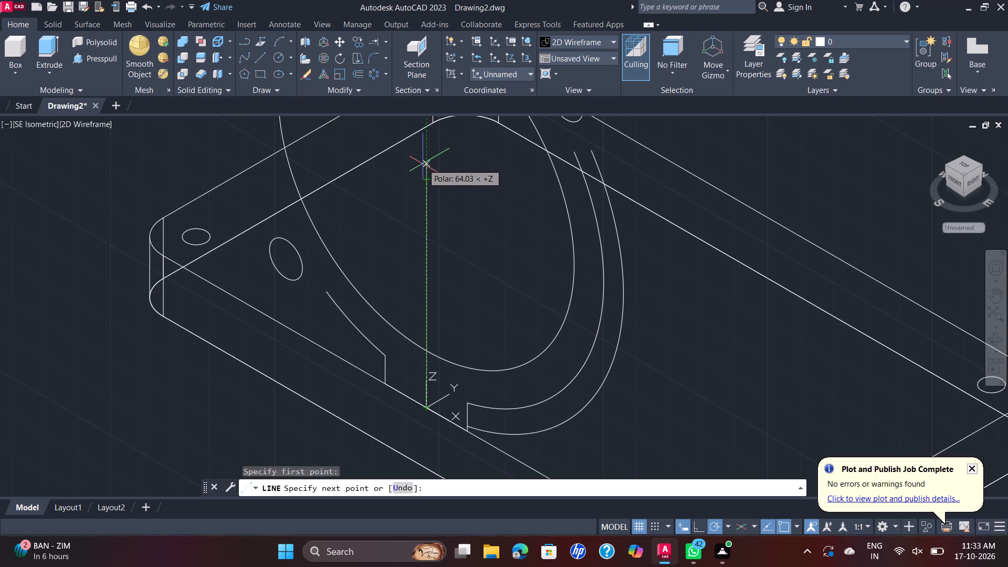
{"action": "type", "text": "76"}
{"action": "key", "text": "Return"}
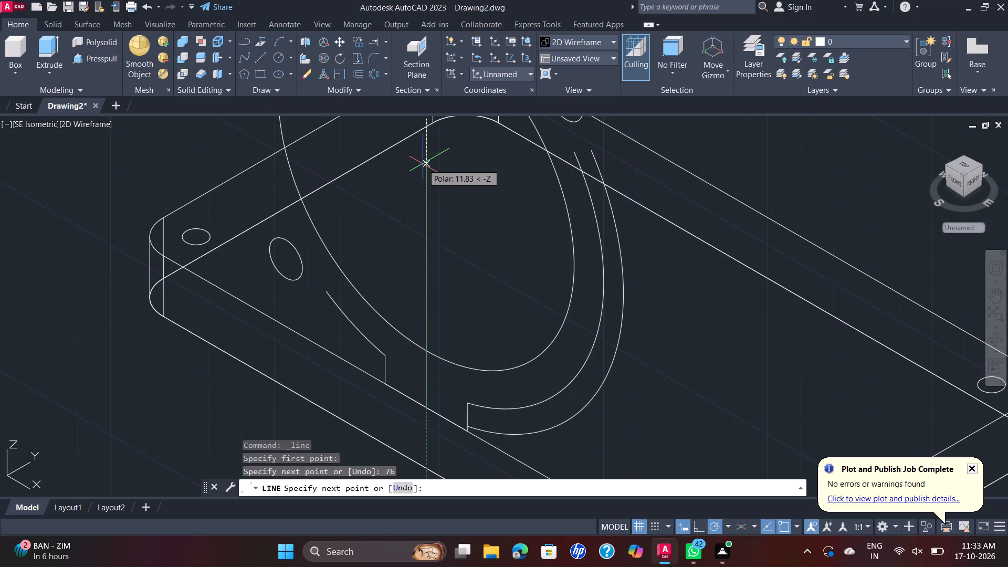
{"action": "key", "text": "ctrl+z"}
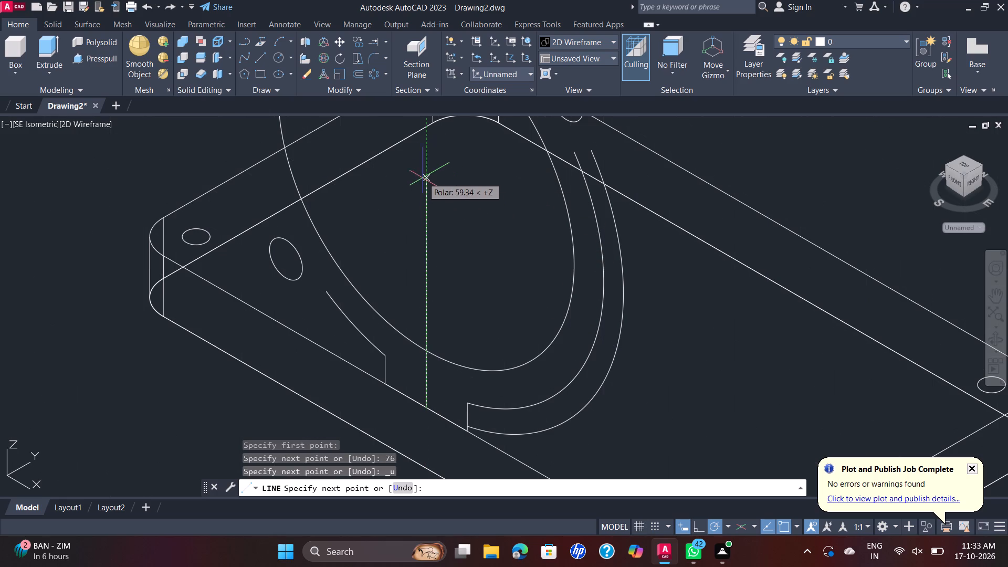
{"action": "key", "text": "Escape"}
Examine the ring sketch and base plate from other angles, and return to the SE Isometric view.
{"action": "scroll", "coordinate": [465, 221], "scroll_direction": "down", "scroll_amount": 3}
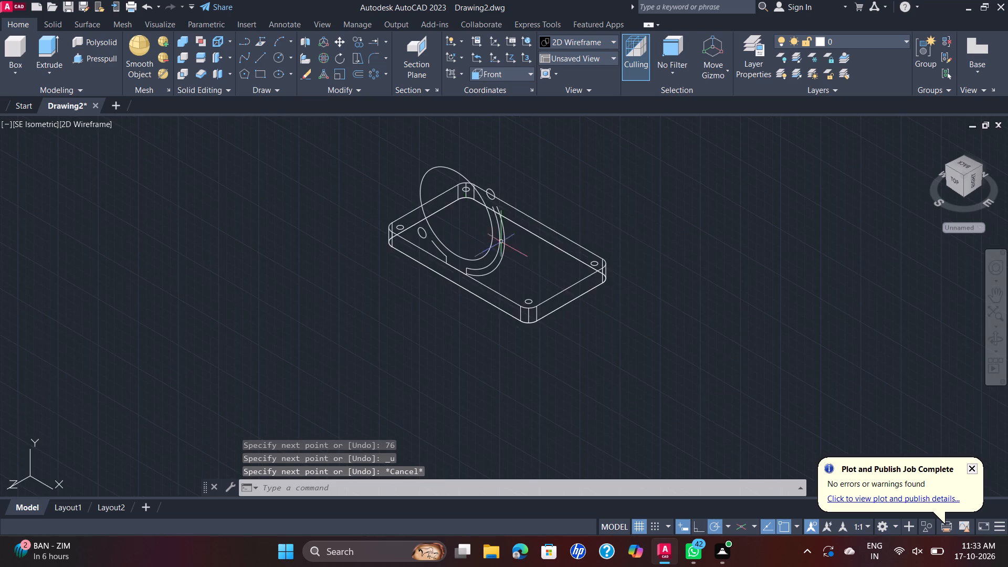
{"action": "middle_click_drag", "start_coordinate": [631, 268], "coordinate": [585, 283], "text": "shift"}
{"action": "scroll", "coordinate": [631, 268], "scroll_direction": "down", "scroll_amount": 1, "text": "shift"}
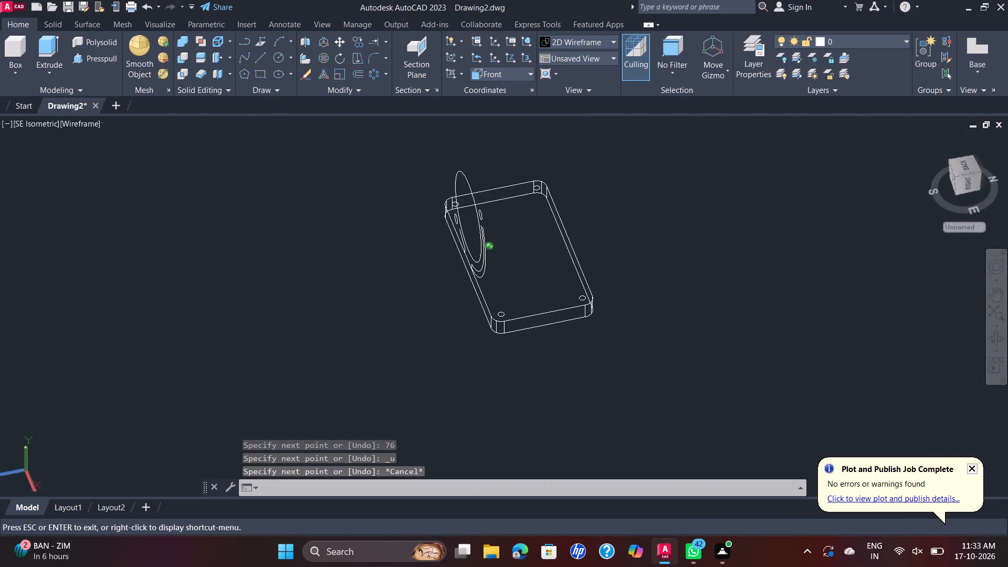
{"action": "middle_click_drag", "start_coordinate": [585, 283], "coordinate": [644, 280], "text": "shift"}
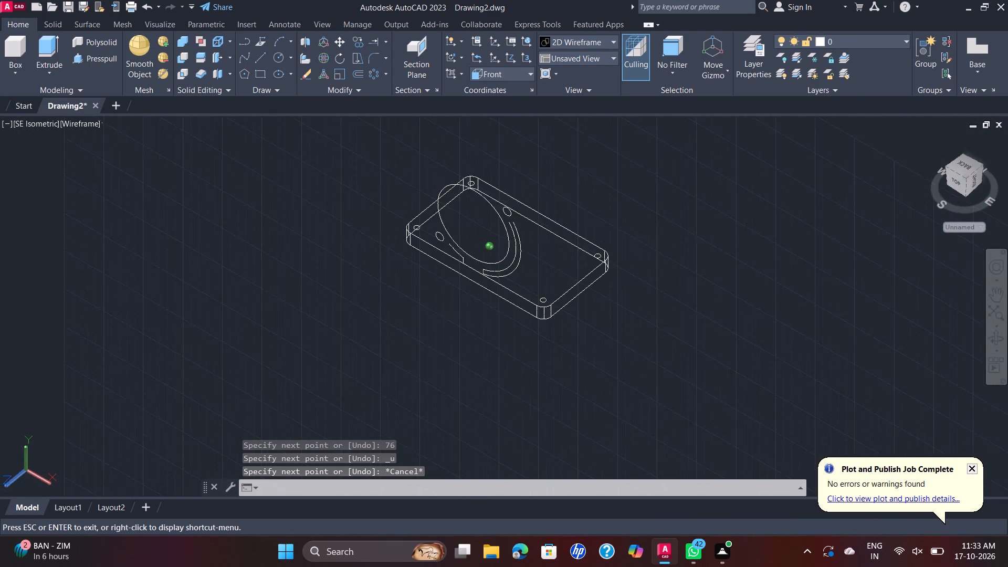
{"action": "middle_click_drag", "start_coordinate": [644, 280], "coordinate": [644, 277], "text": "shift"}
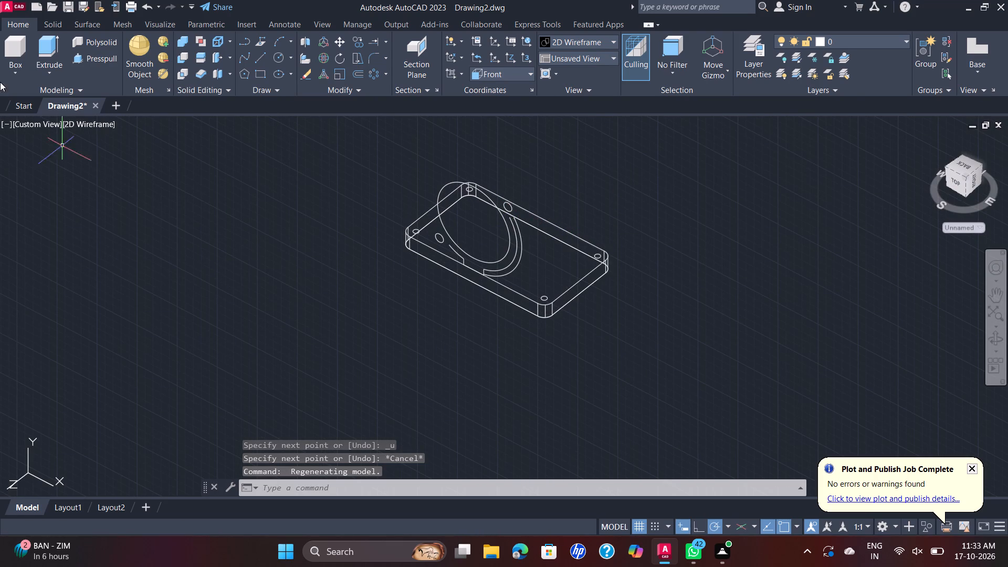
{"action": "left_click", "coordinate": [31, 124]}
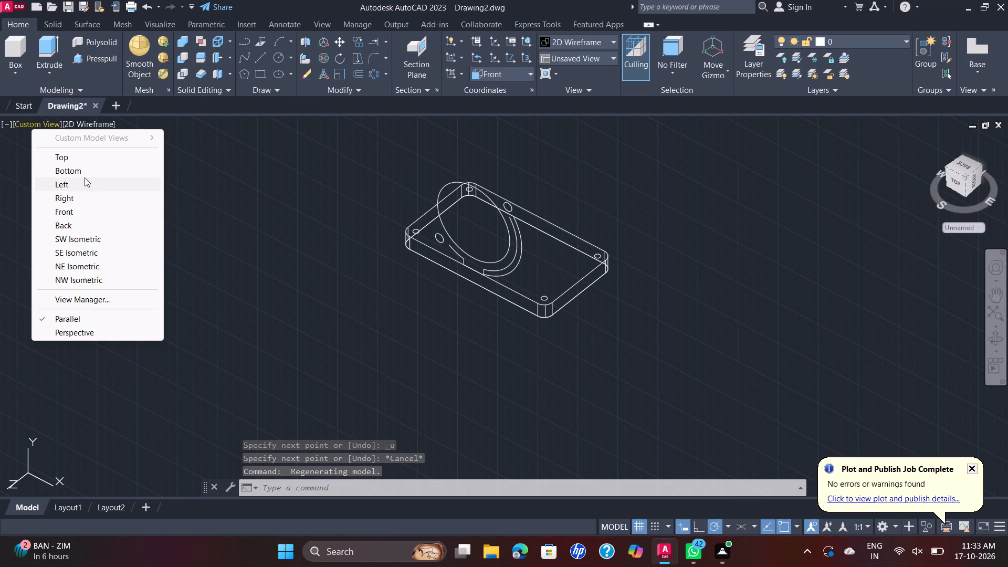
{"action": "left_click", "coordinate": [97, 254]}
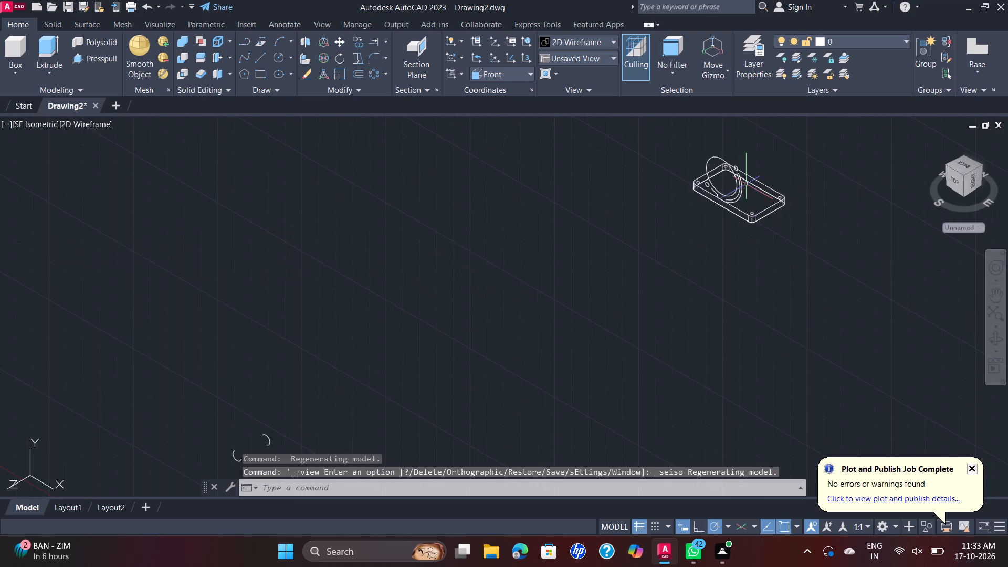
{"action": "scroll", "coordinate": [742, 177], "scroll_direction": "up", "scroll_amount": 5}
{"action": "scroll", "coordinate": [732, 156], "scroll_direction": "down", "scroll_amount": 2}
{"action": "middle_click_drag", "start_coordinate": [730, 163], "coordinate": [680, 342]}
{"action": "scroll", "coordinate": [680, 342], "scroll_direction": "up", "scroll_amount": 1}
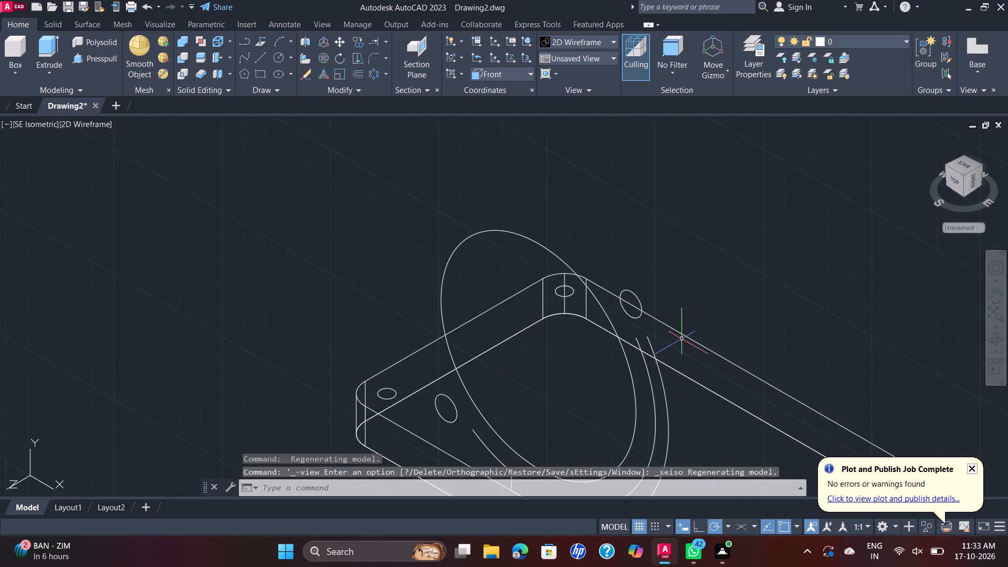
{"action": "middle_click_drag", "start_coordinate": [681, 339], "coordinate": [715, 246]}
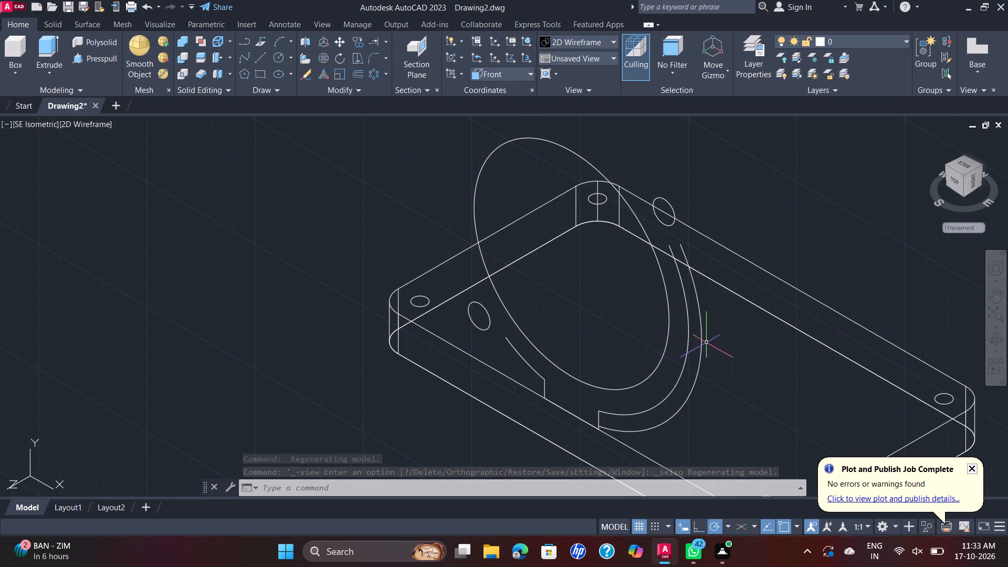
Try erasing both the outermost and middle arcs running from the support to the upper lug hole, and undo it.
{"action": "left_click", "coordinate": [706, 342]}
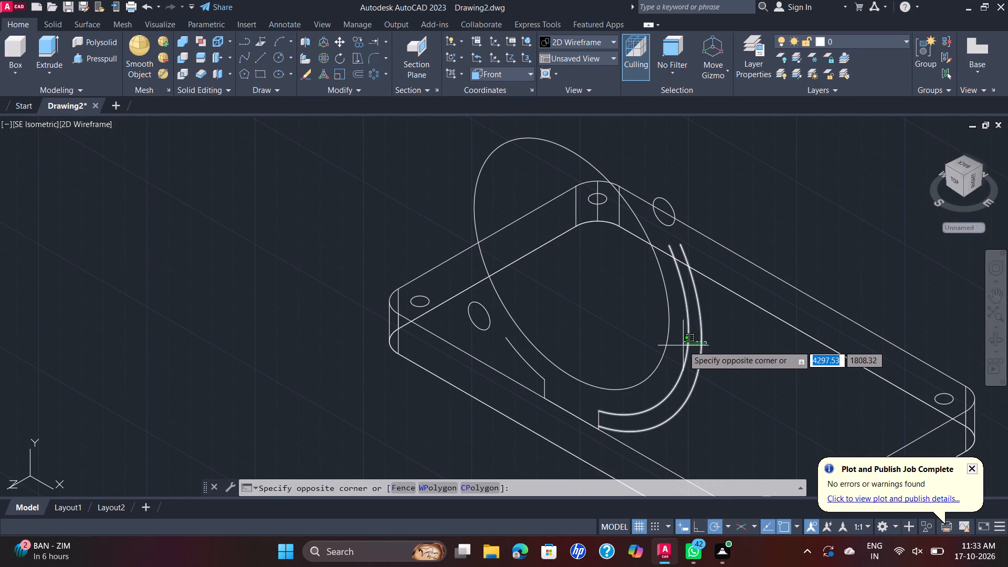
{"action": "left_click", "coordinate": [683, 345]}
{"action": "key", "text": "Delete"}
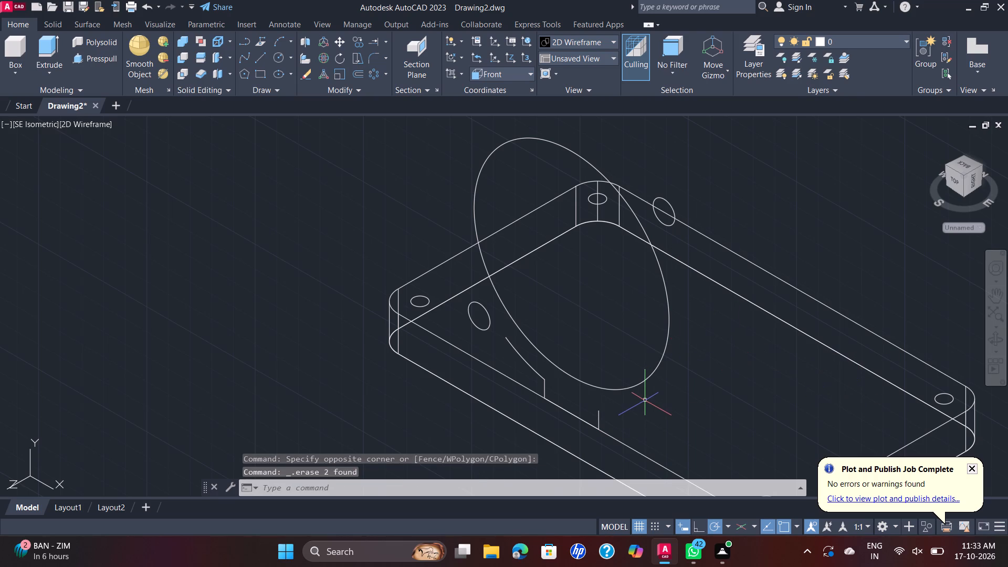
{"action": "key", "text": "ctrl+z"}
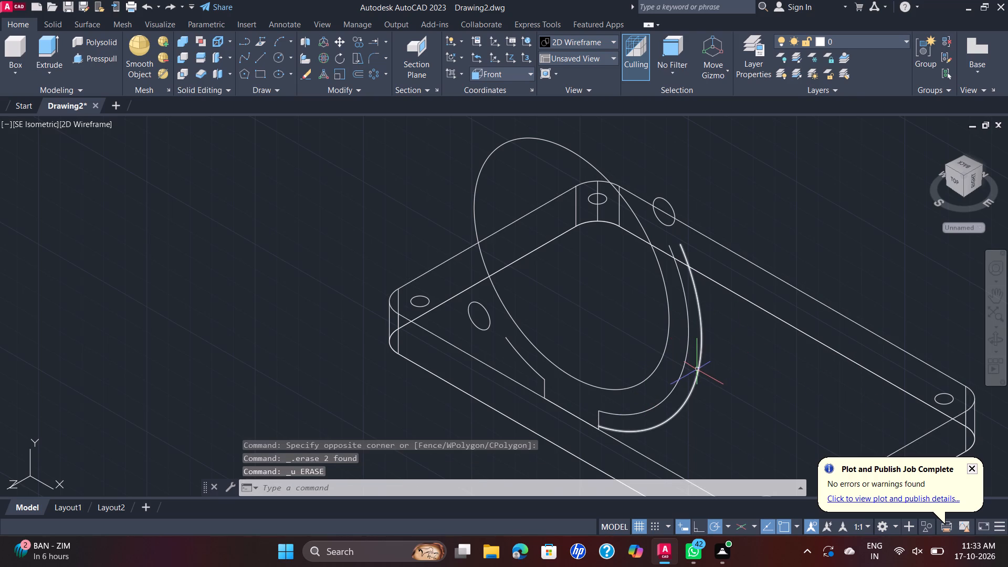
Erase only the outermost arc running from the support up to the upper lug hole.
{"action": "left_click", "coordinate": [697, 369]}
{"action": "key", "text": "Delete"}
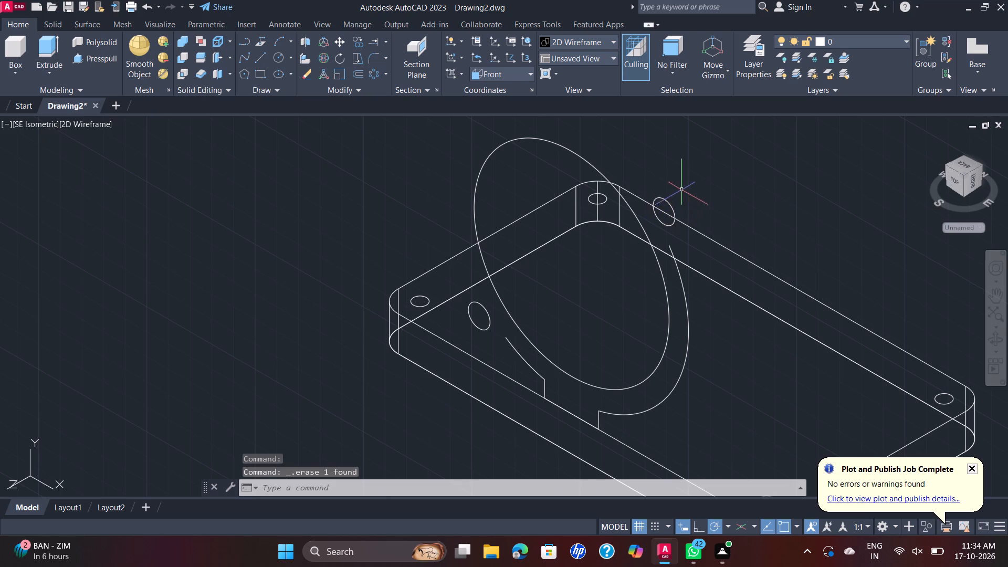
Draw a 75-long vertical line up from the midpoint of the plate's lower front edge.
{"action": "left_click", "coordinate": [280, 55]}
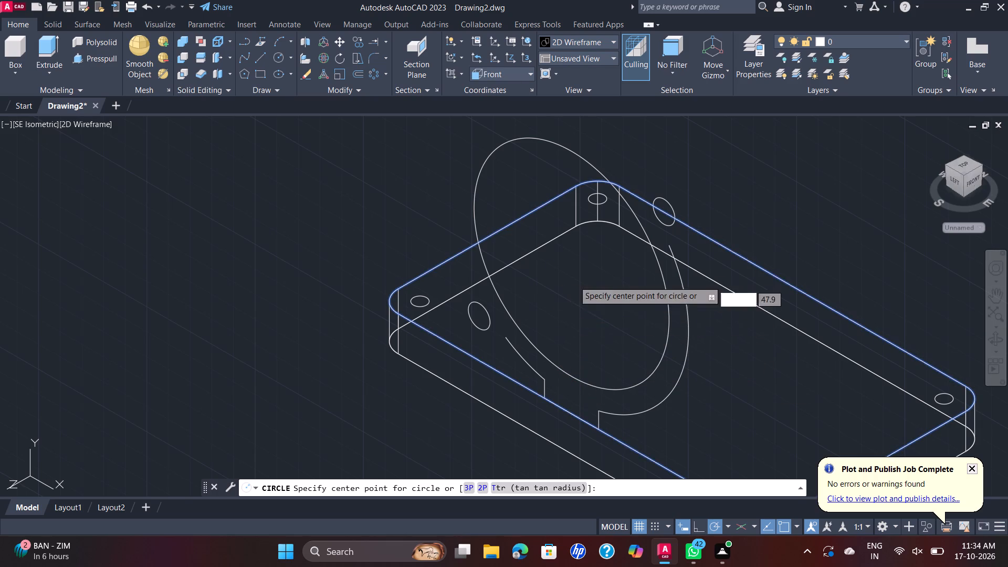
{"action": "key", "text": "Escape"}
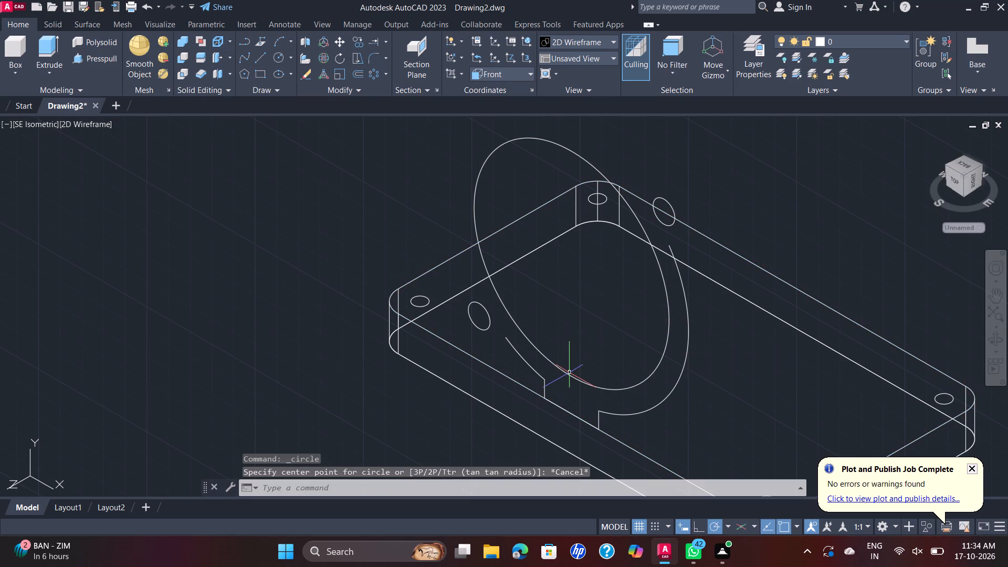
{"action": "key", "text": "l"}
{"action": "key", "text": "Return"}
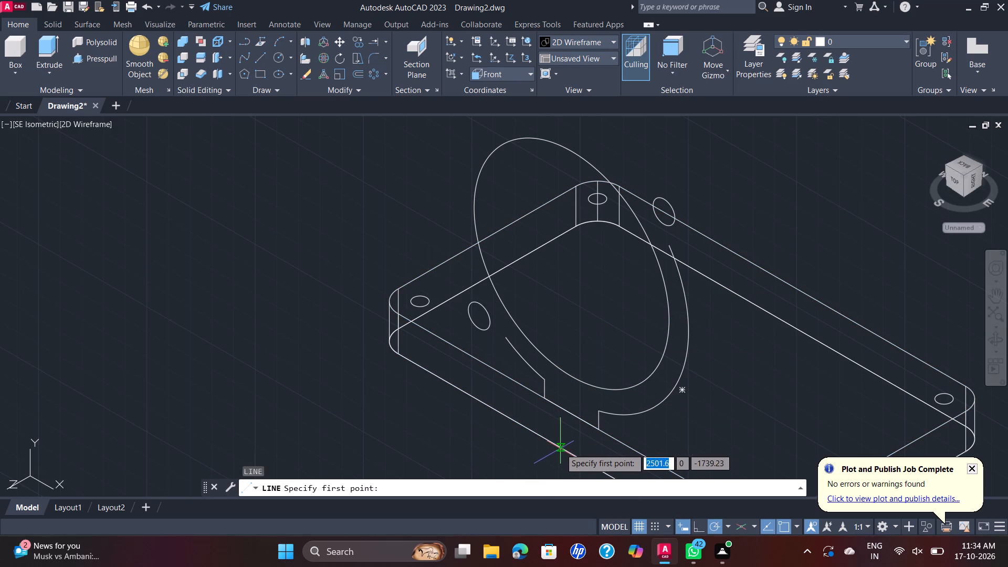
{"action": "left_click", "coordinate": [574, 455]}
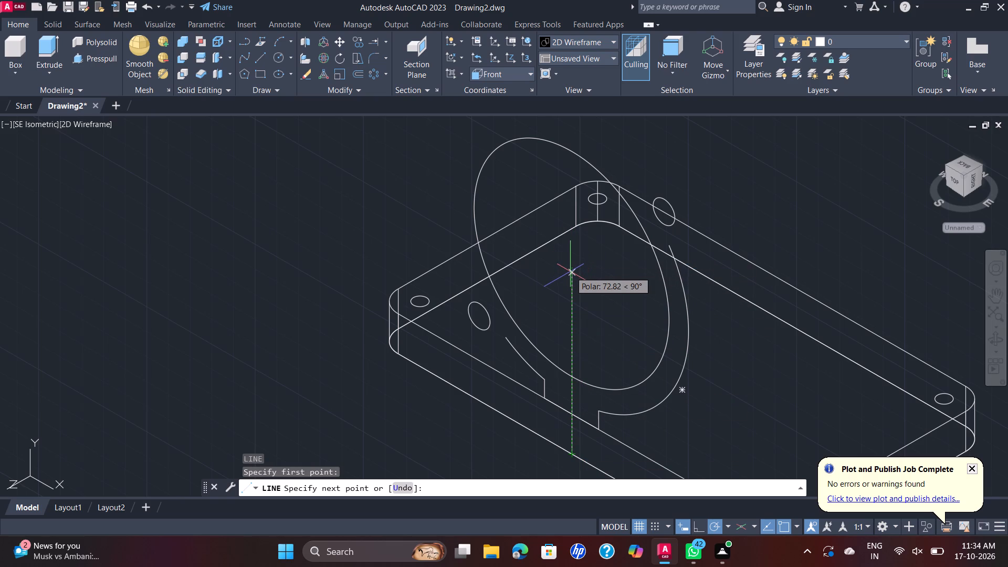
{"action": "key", "text": "7"}
{"action": "key", "text": "5"}
{"action": "key", "text": "Return"}
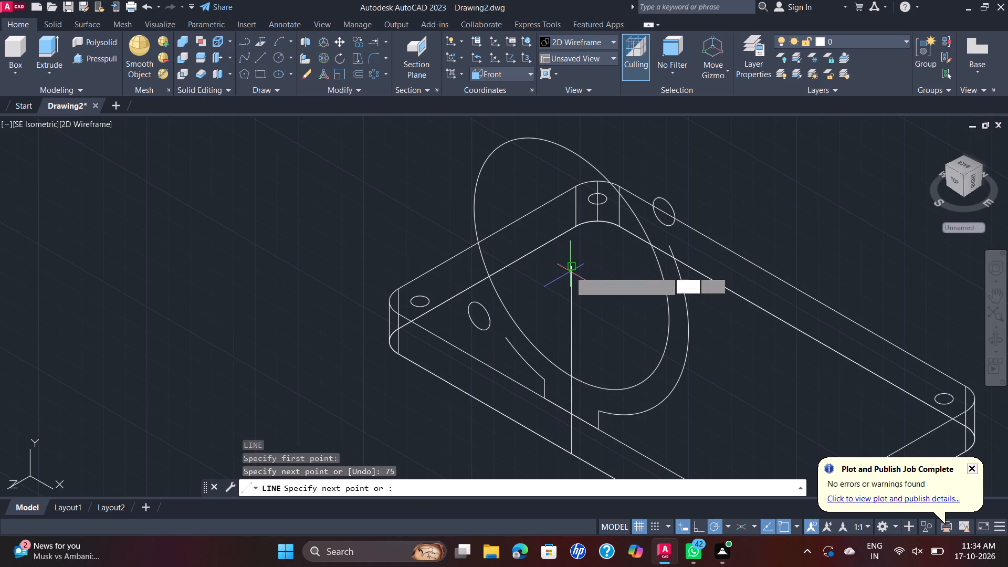
{"action": "key", "text": "Escape"}
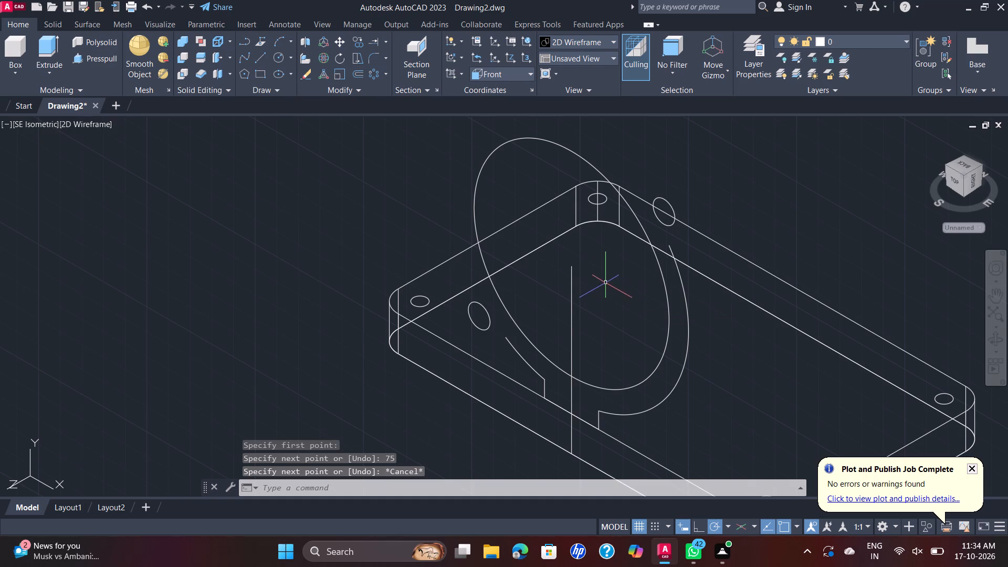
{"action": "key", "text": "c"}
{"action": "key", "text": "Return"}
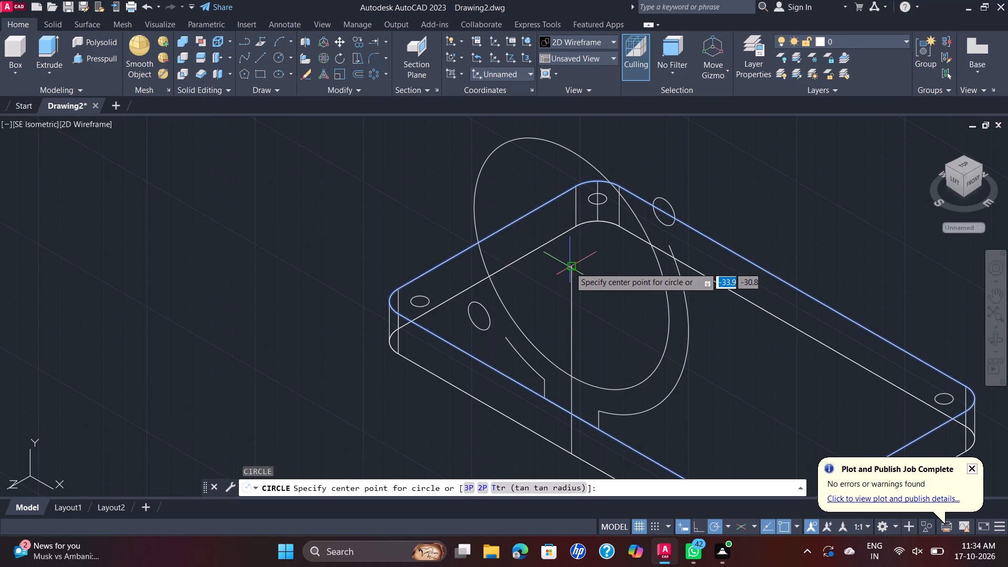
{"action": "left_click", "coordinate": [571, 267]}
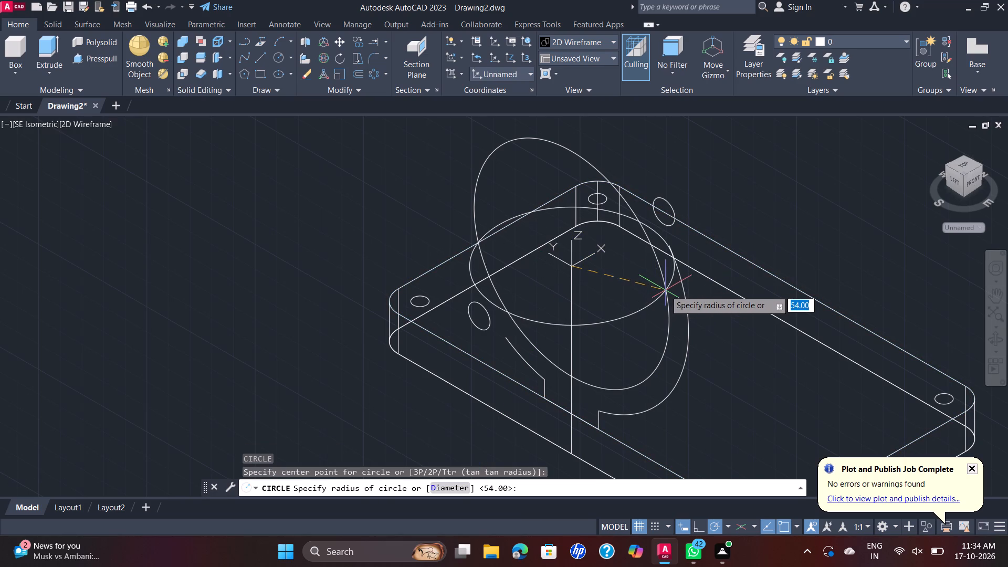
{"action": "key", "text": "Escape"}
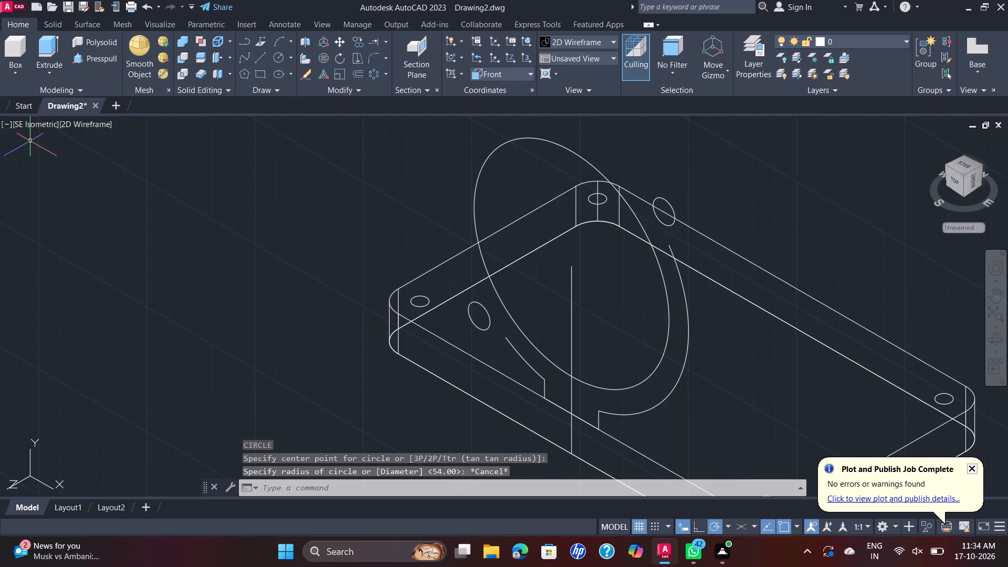
In the Front view, draw a circle of radius 54 centred on the top end of the 75-long vertical line.
{"action": "left_click", "coordinate": [44, 125]}
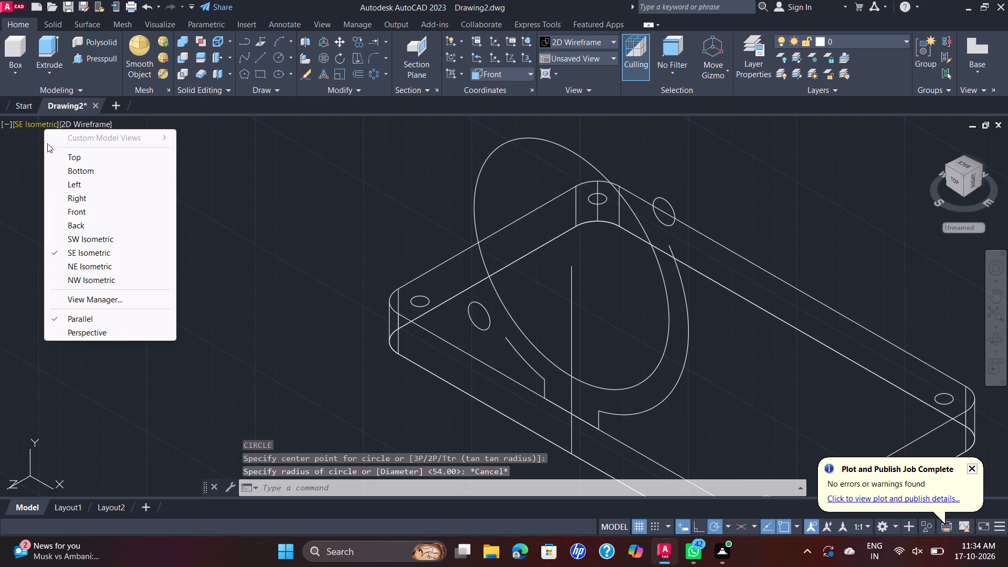
{"action": "left_click", "coordinate": [88, 213]}
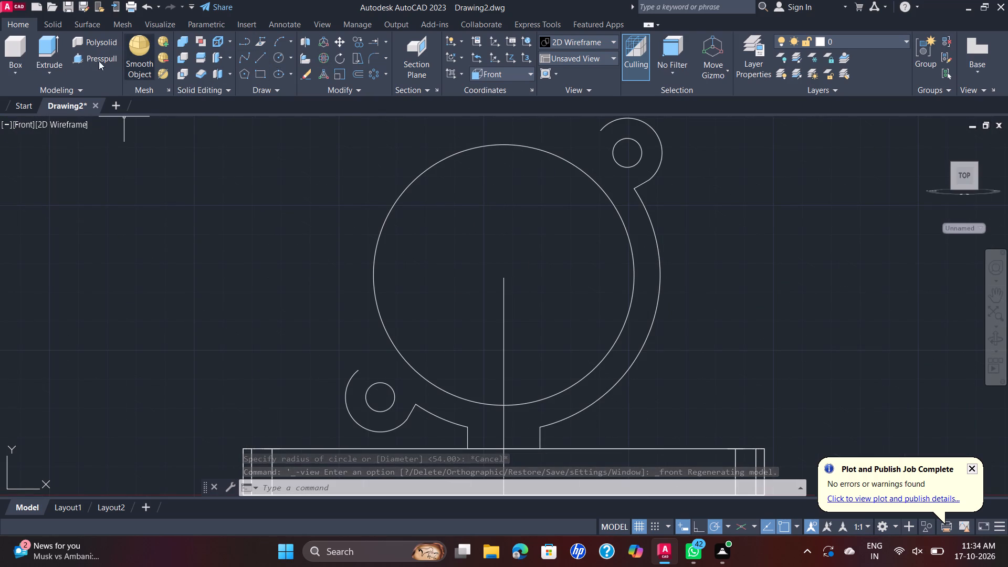
{"action": "left_click", "coordinate": [281, 58]}
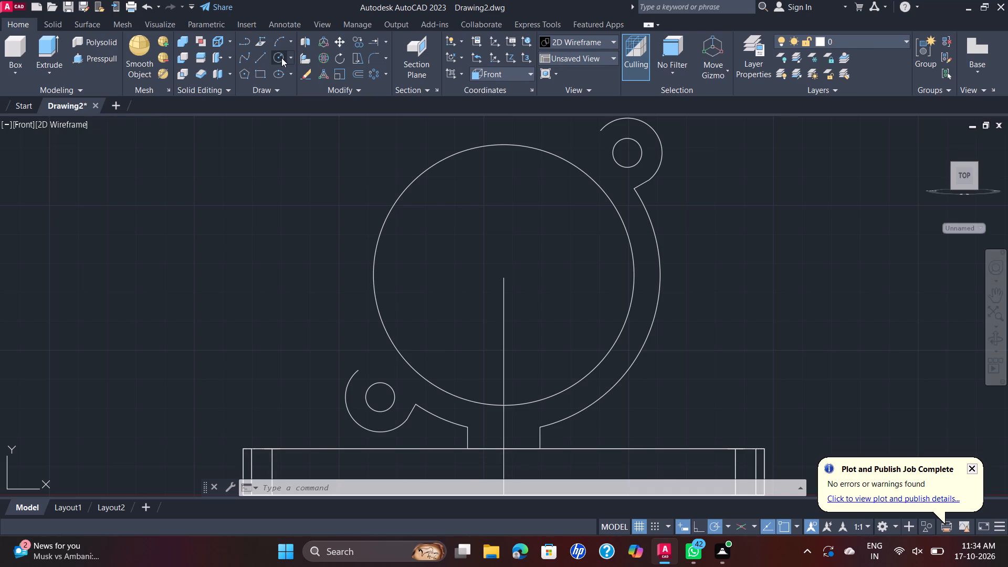
{"action": "left_click", "coordinate": [507, 279]}
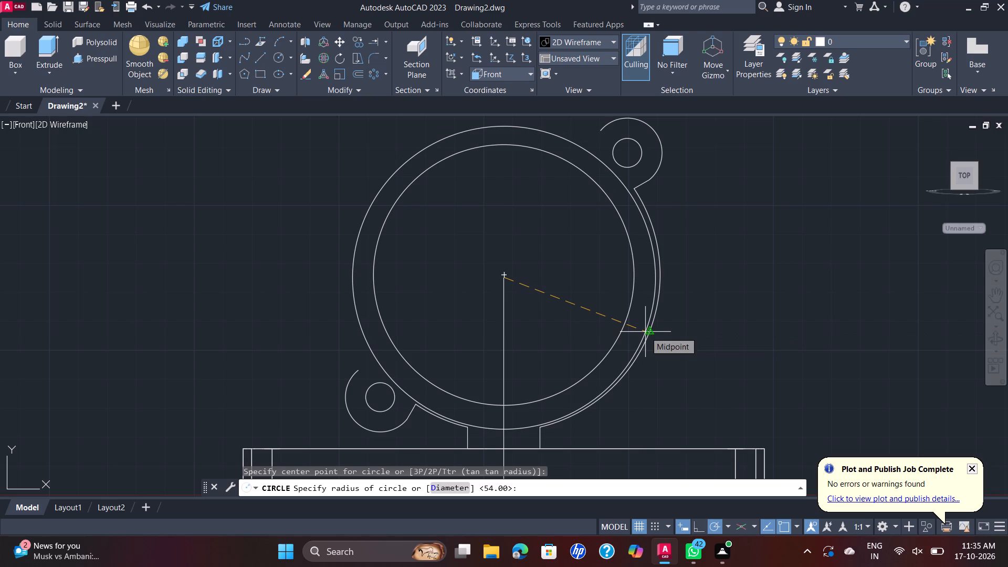
{"action": "type", "text": "54"}
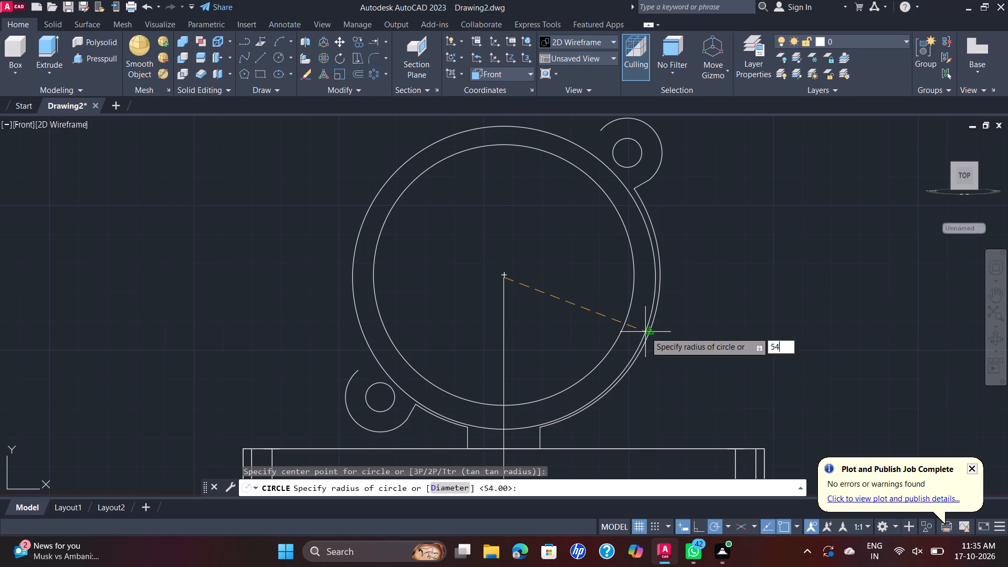
{"action": "key", "text": "Return"}
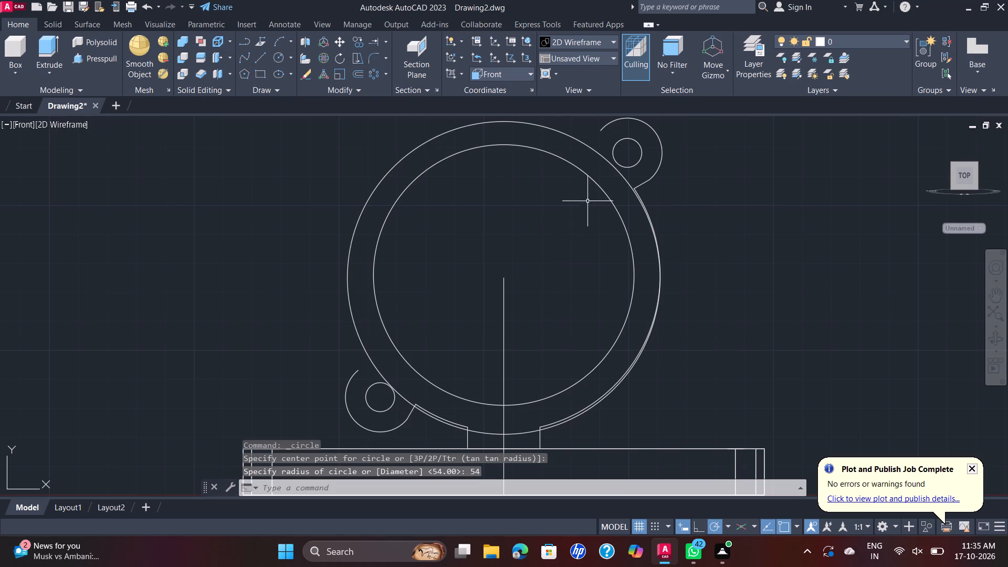
{"action": "scroll", "coordinate": [628, 207], "scroll_direction": "up", "scroll_amount": 2}
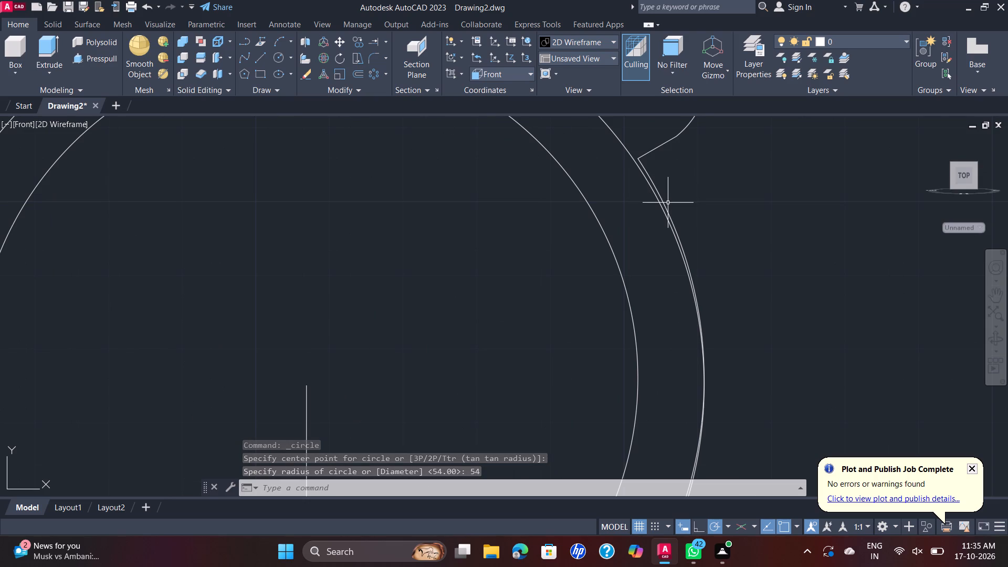
Erase the leftover arc running from the support to the upper lug, alongside the radius 54 circle.
{"action": "scroll", "coordinate": [664, 207], "scroll_direction": "down", "scroll_amount": 1}
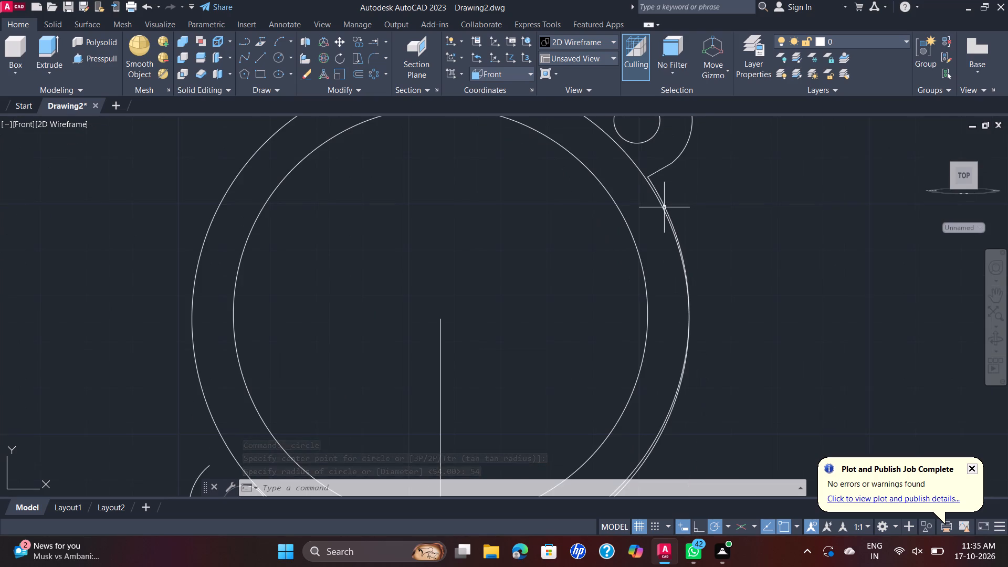
{"action": "scroll", "coordinate": [664, 207], "scroll_direction": "down", "scroll_amount": 1}
{"action": "scroll", "coordinate": [666, 207], "scroll_direction": "up", "scroll_amount": 2}
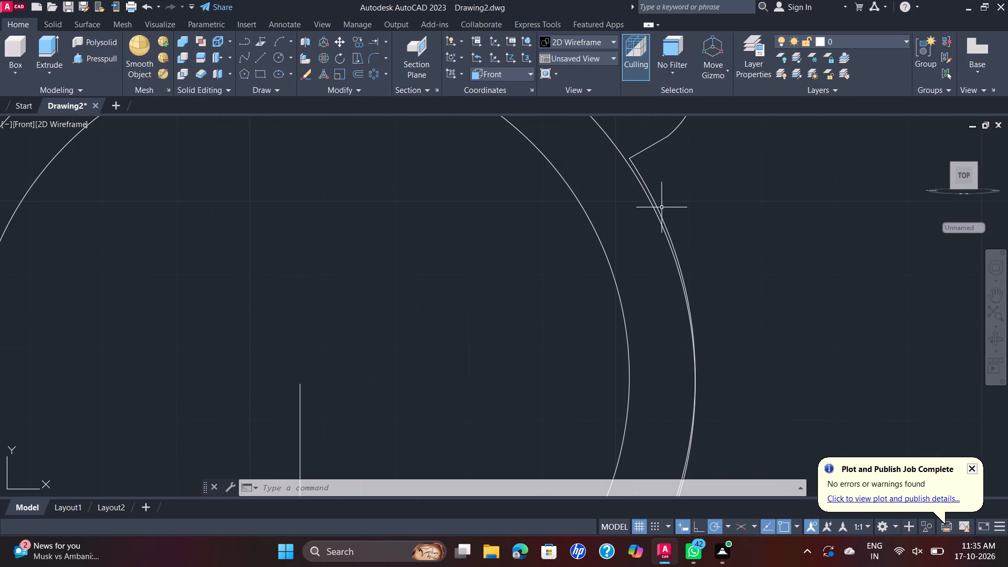
{"action": "scroll", "coordinate": [657, 207], "scroll_direction": "down", "scroll_amount": 2}
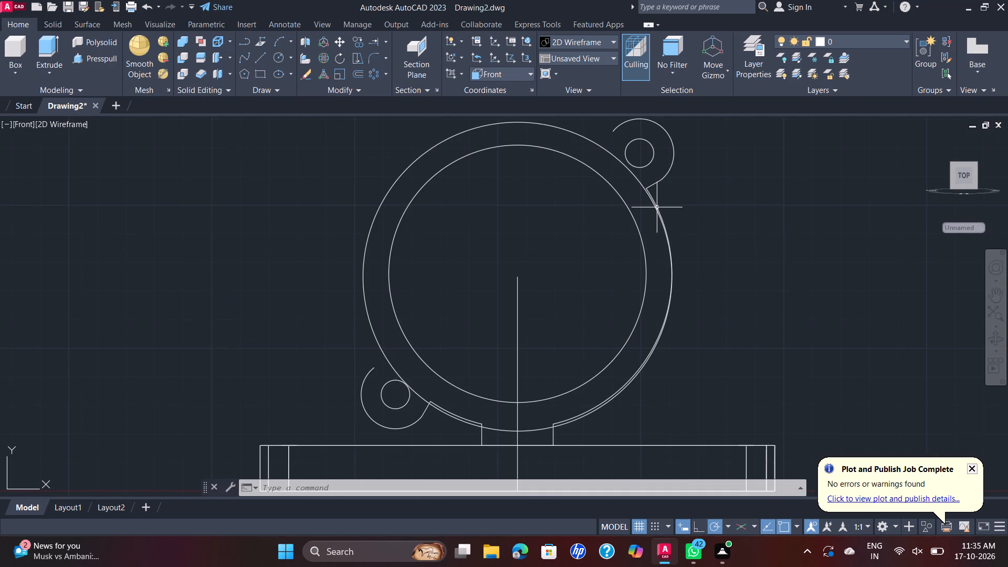
{"action": "scroll", "coordinate": [657, 207], "scroll_direction": "up", "scroll_amount": 1}
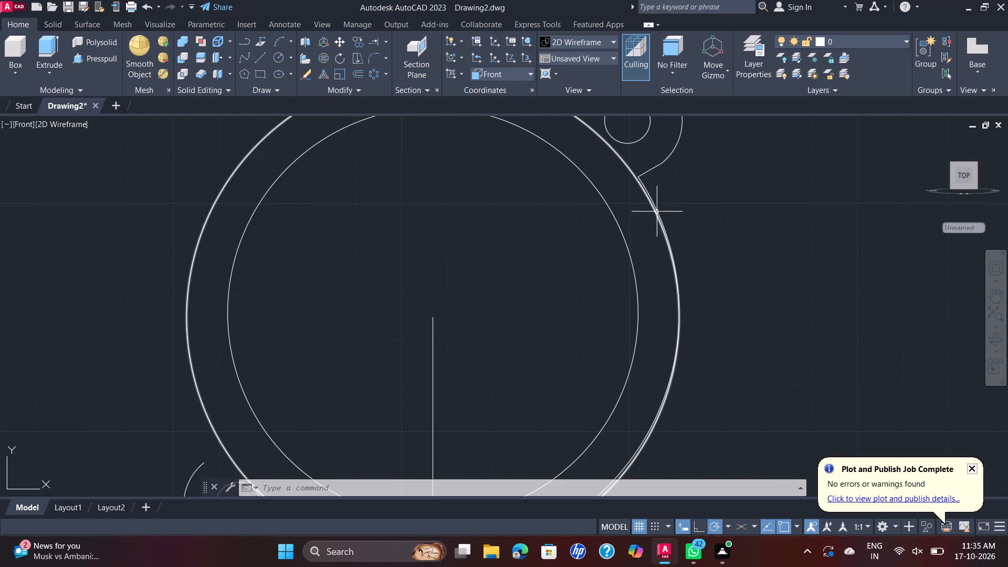
{"action": "left_click", "coordinate": [660, 213]}
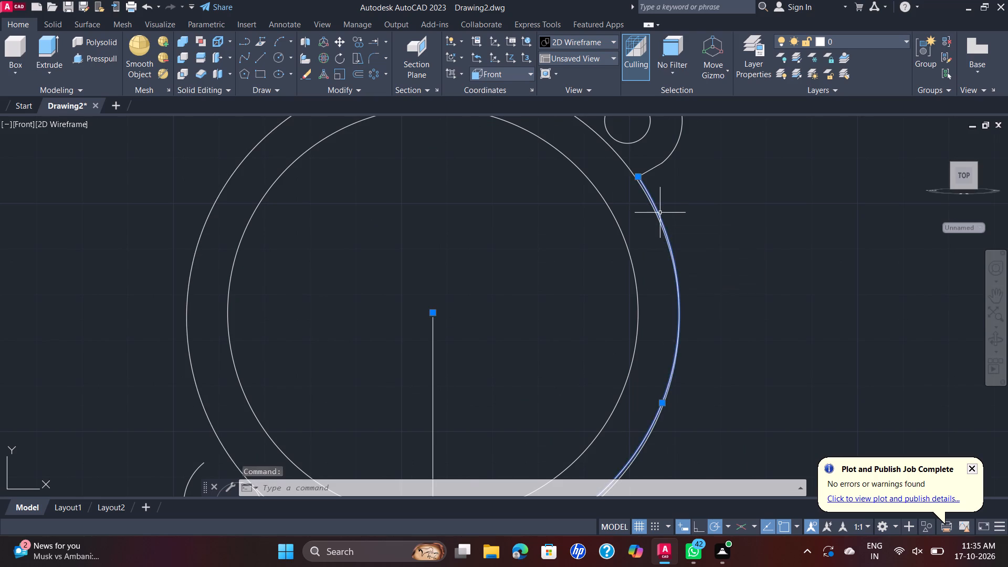
{"action": "scroll", "coordinate": [660, 213], "scroll_direction": "down", "scroll_amount": 2}
{"action": "key", "text": "Delete"}
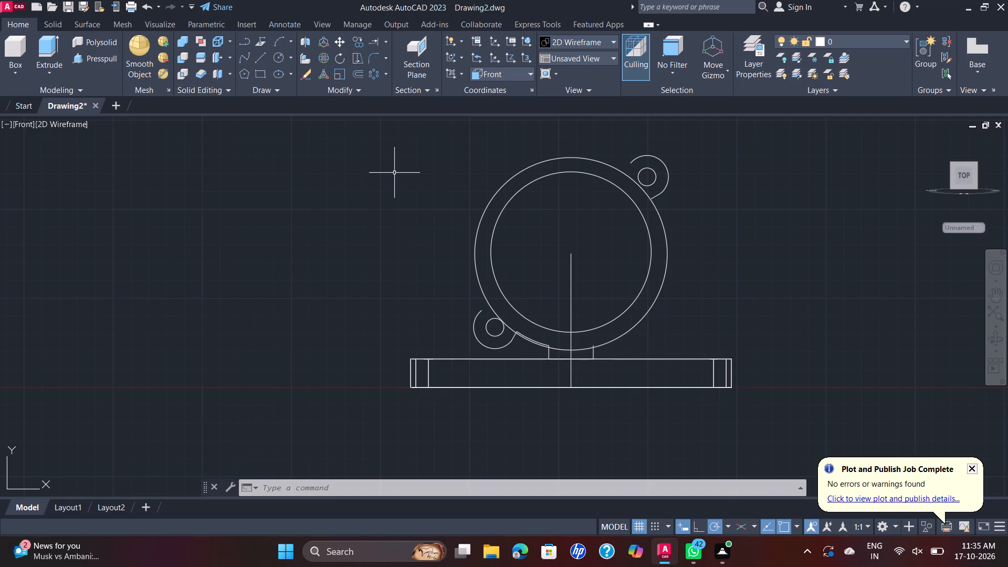
Draw a circle of diameter 120 concentric with the ring's inner circle.
{"action": "scroll", "coordinate": [339, 149], "scroll_direction": "up", "scroll_amount": 1}
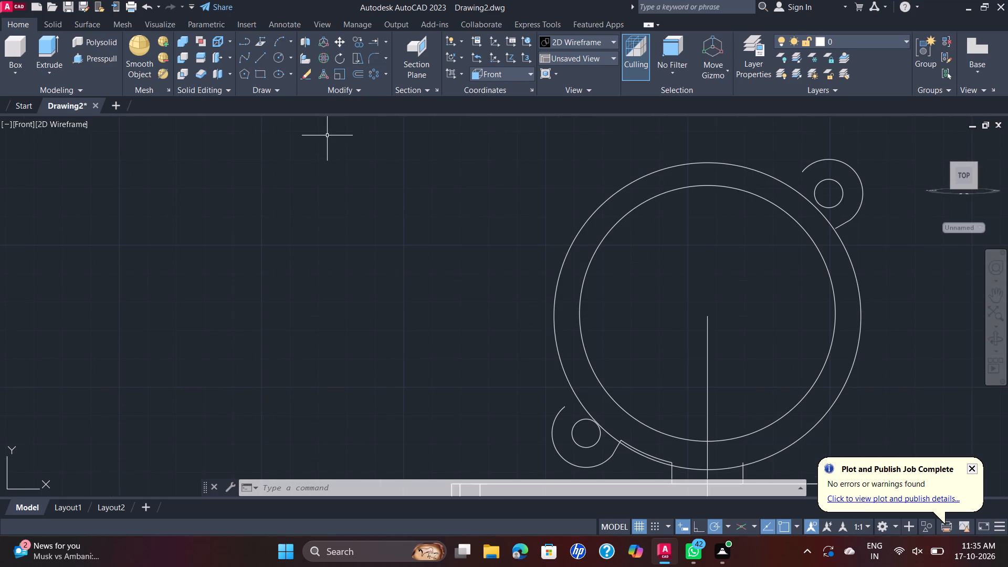
{"action": "scroll", "coordinate": [475, 198], "scroll_direction": "down", "scroll_amount": 1}
{"action": "middle_click_drag", "start_coordinate": [524, 214], "coordinate": [455, 205]}
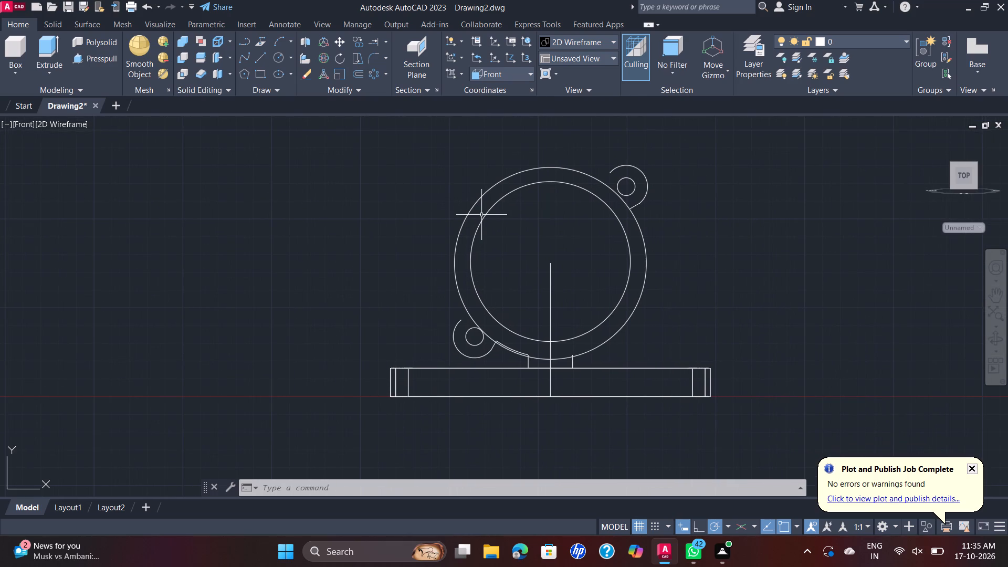
{"action": "key", "text": "space"}
{"action": "key", "text": "Escape"}
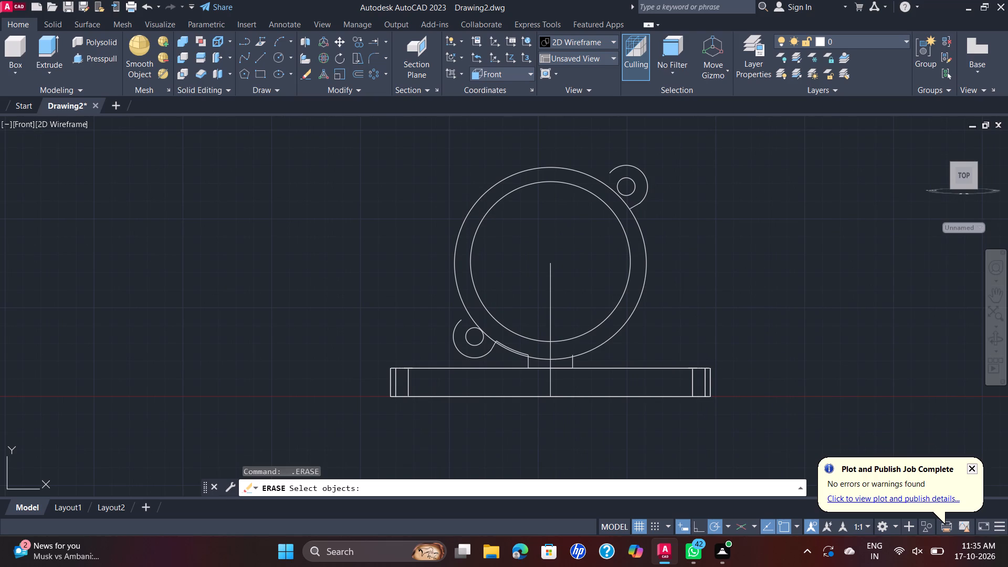
{"action": "key", "text": "c"}
{"action": "key", "text": "Return"}
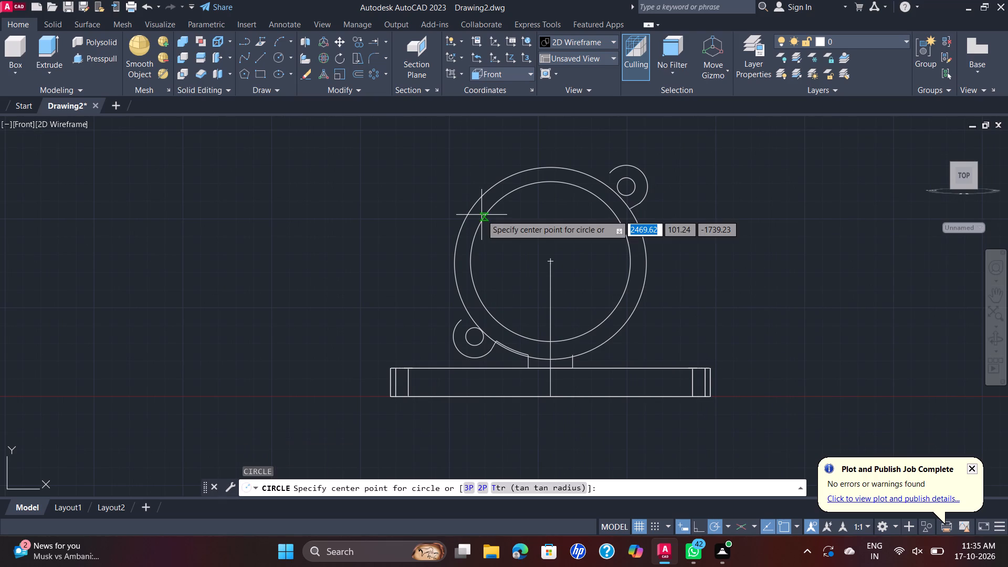
{"action": "left_click", "coordinate": [550, 259]}
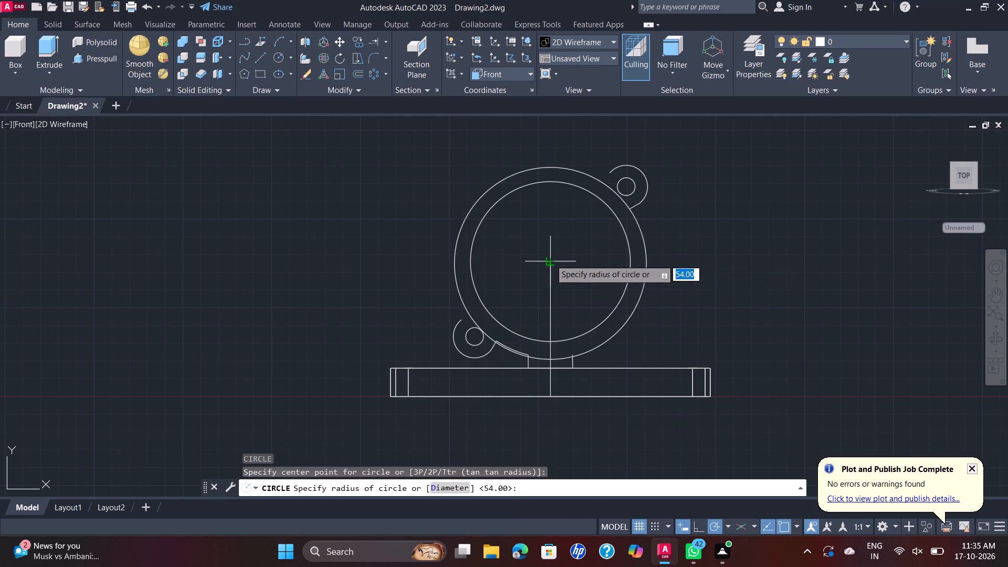
{"action": "type", "text": "120"}
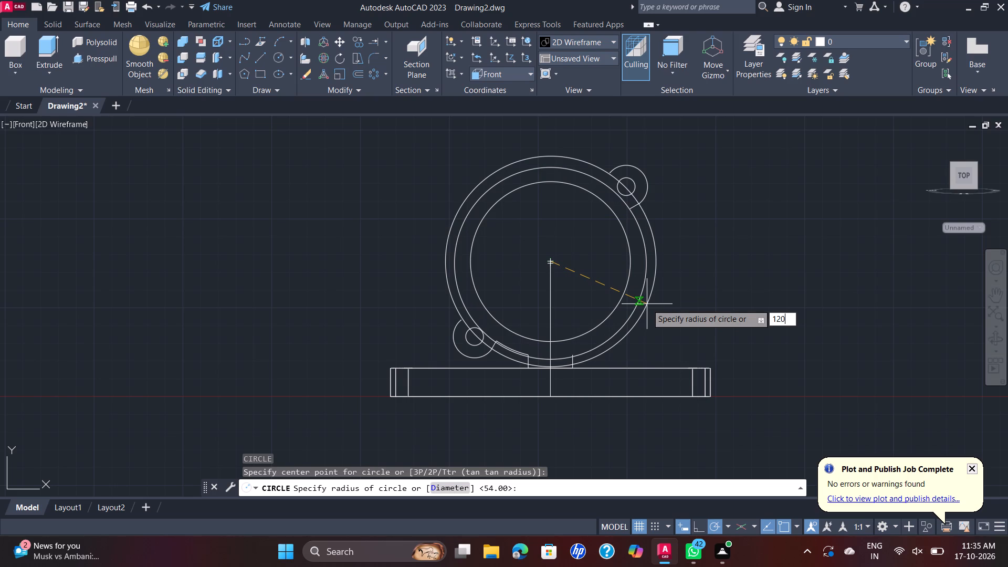
{"action": "key", "text": "BackSpace"}
{"action": "key", "text": "BackSpace"}
{"action": "key", "text": "BackSpace"}
{"action": "key", "text": "d"}
{"action": "key", "text": "Return"}
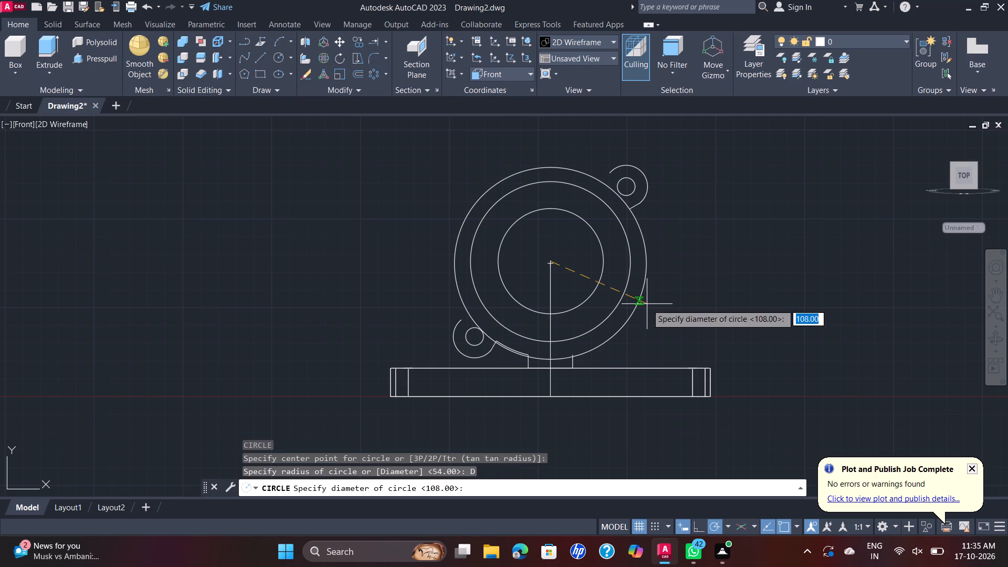
{"action": "type", "text": "120"}
{"action": "key", "text": "Return"}
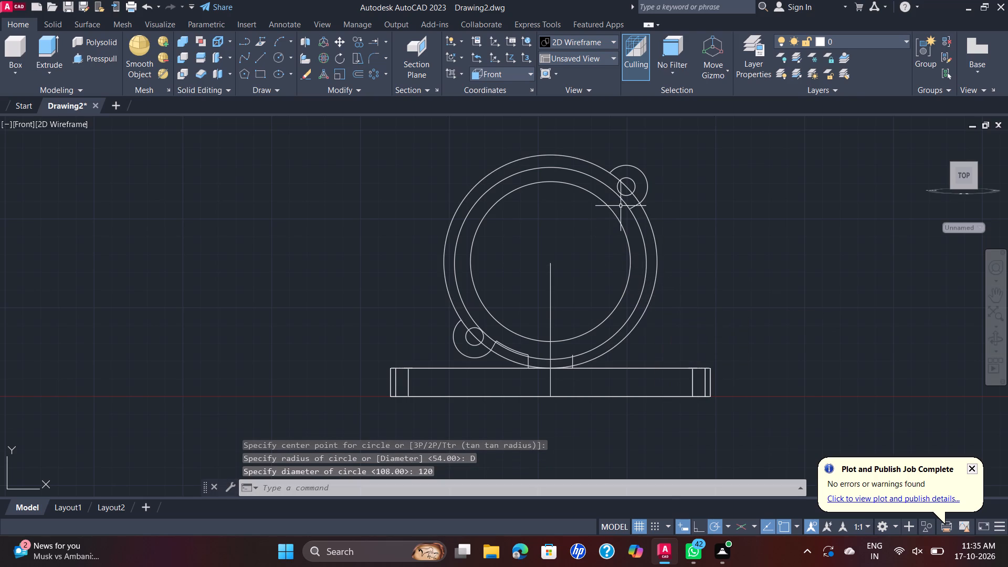
Examine where the ring circles meet the two bolt lugs, the central support and the base plate.
{"action": "scroll", "coordinate": [619, 202], "scroll_direction": "up", "scroll_amount": 2}
{"action": "scroll", "coordinate": [656, 179], "scroll_direction": "up", "scroll_amount": 1}
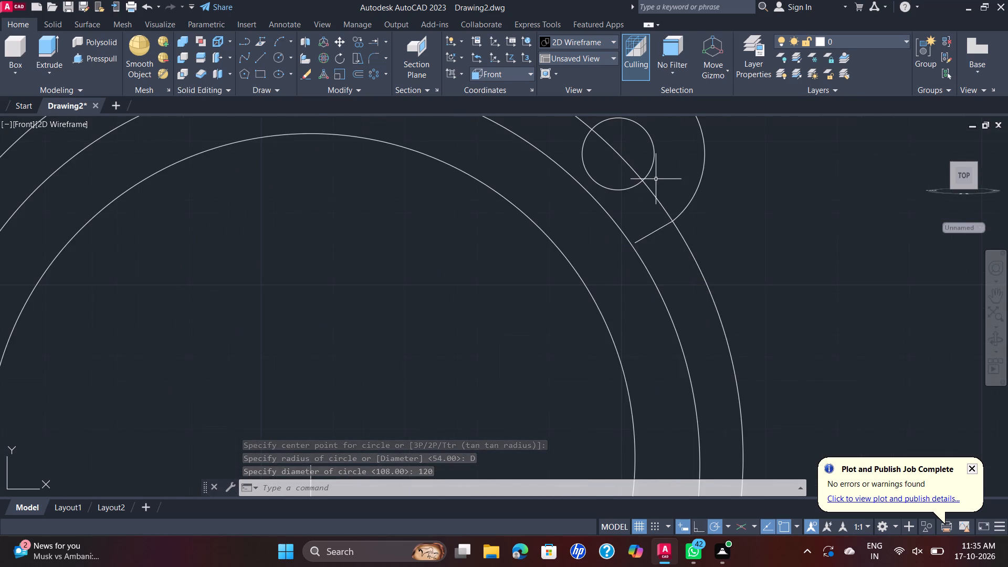
{"action": "scroll", "coordinate": [655, 178], "scroll_direction": "down", "scroll_amount": 2}
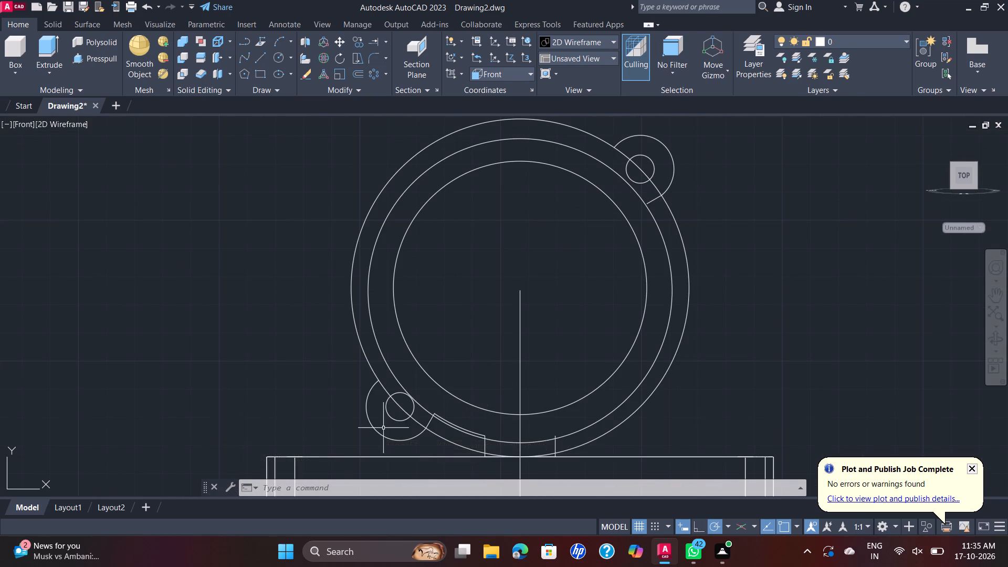
{"action": "scroll", "coordinate": [455, 411], "scroll_direction": "up", "scroll_amount": 2}
{"action": "scroll", "coordinate": [455, 419], "scroll_direction": "down", "scroll_amount": 2}
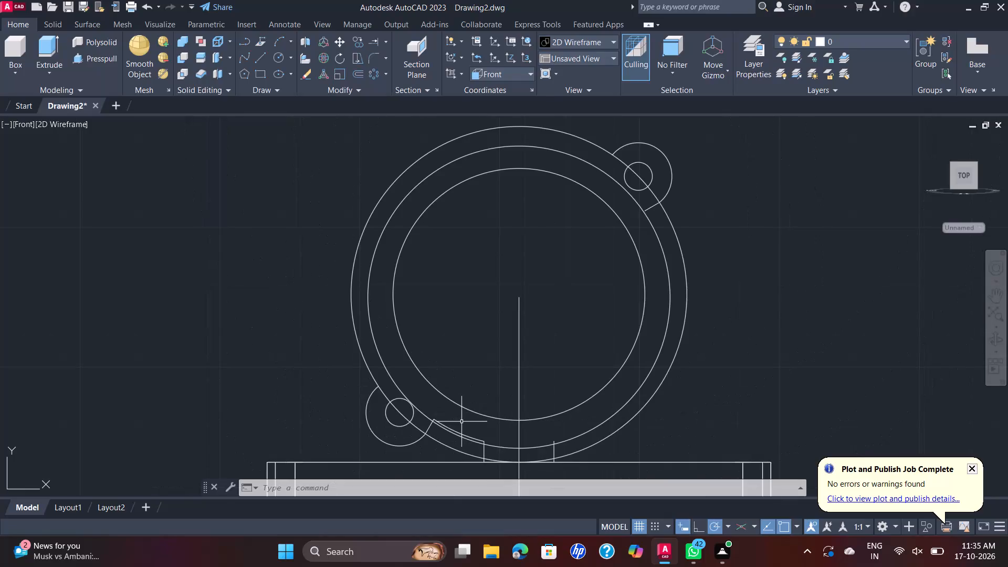
{"action": "middle_click_drag", "start_coordinate": [462, 422], "coordinate": [476, 348]}
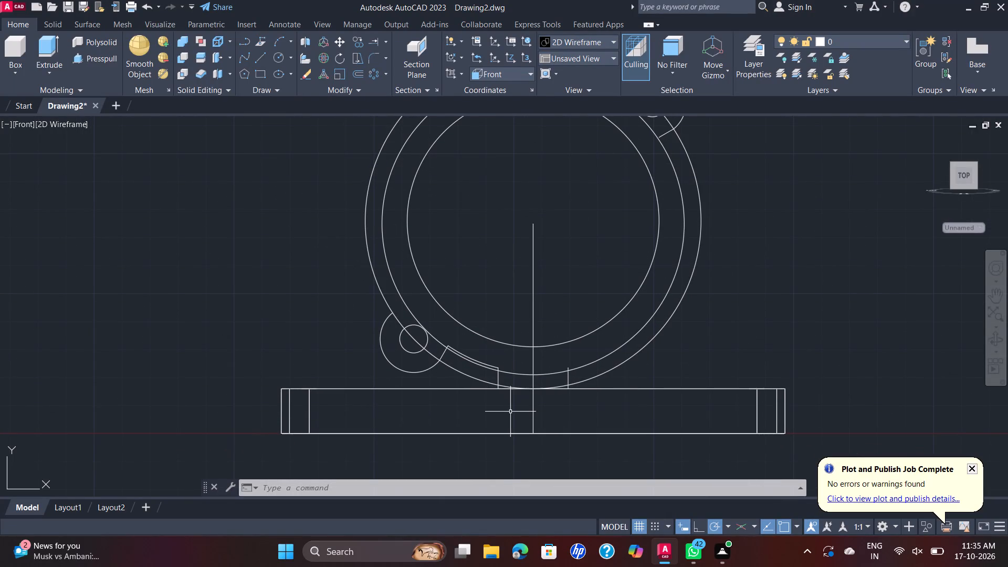
{"action": "scroll", "coordinate": [509, 419], "scroll_direction": "up", "scroll_amount": 2}
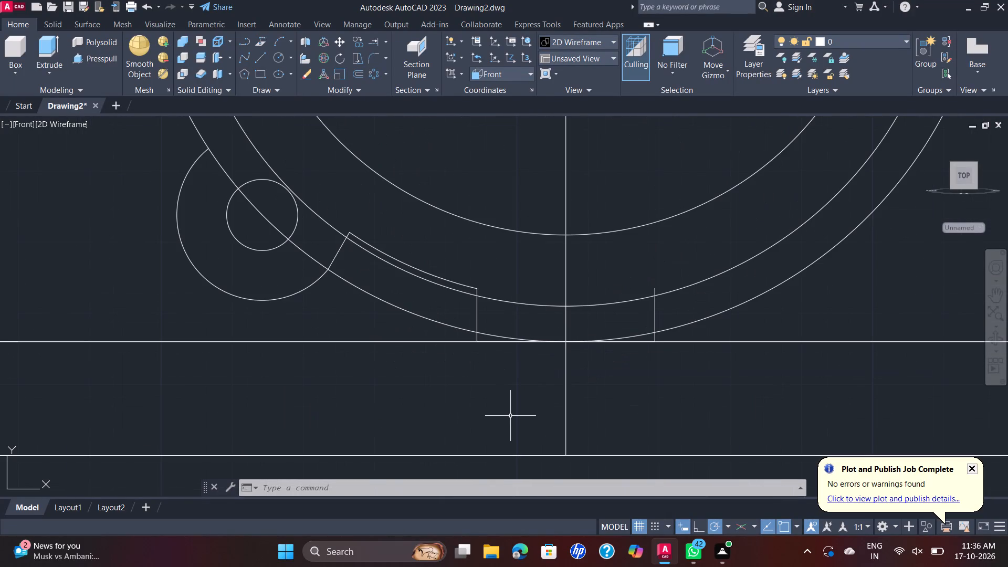
{"action": "scroll", "coordinate": [516, 302], "scroll_direction": "up", "scroll_amount": 1}
{"action": "scroll", "coordinate": [512, 291], "scroll_direction": "down", "scroll_amount": 1}
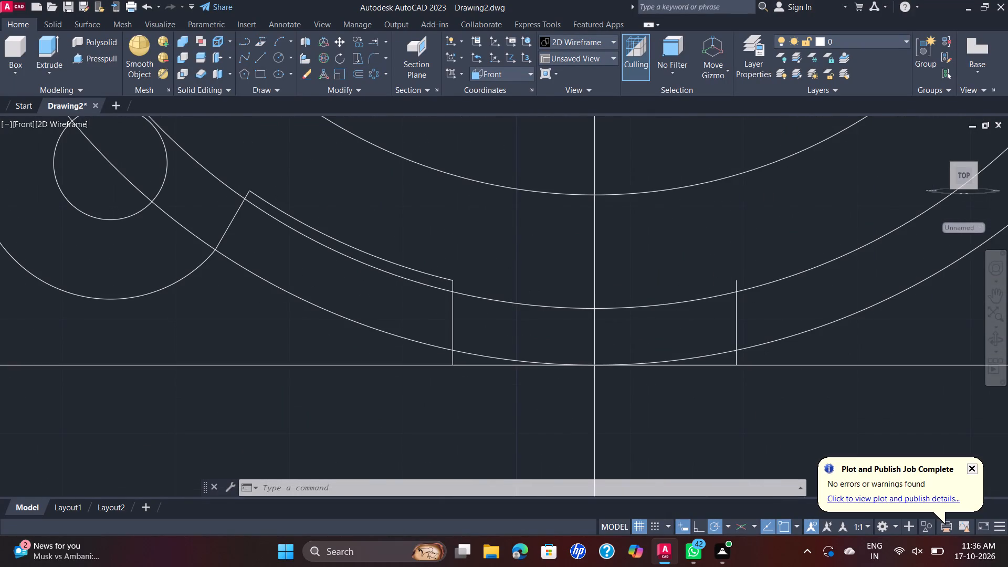
{"action": "scroll", "coordinate": [512, 291], "scroll_direction": "down", "scroll_amount": 2}
{"action": "middle_click_drag", "start_coordinate": [512, 289], "coordinate": [508, 339]}
{"action": "scroll", "coordinate": [508, 339], "scroll_direction": "down", "scroll_amount": 1}
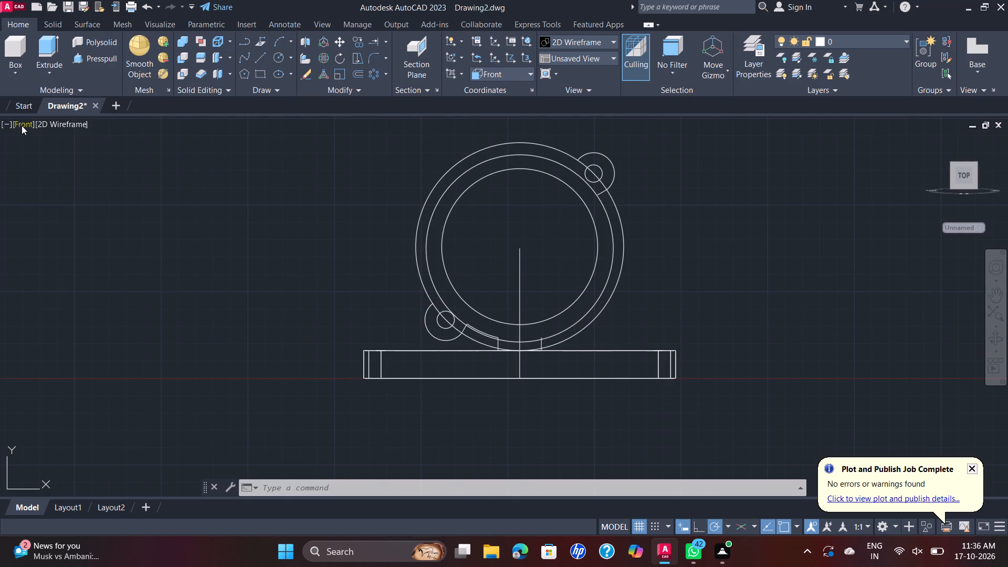
In the SE Isometric view, erase the bolt hole circle of the lower lug.
{"action": "left_click", "coordinate": [22, 125]}
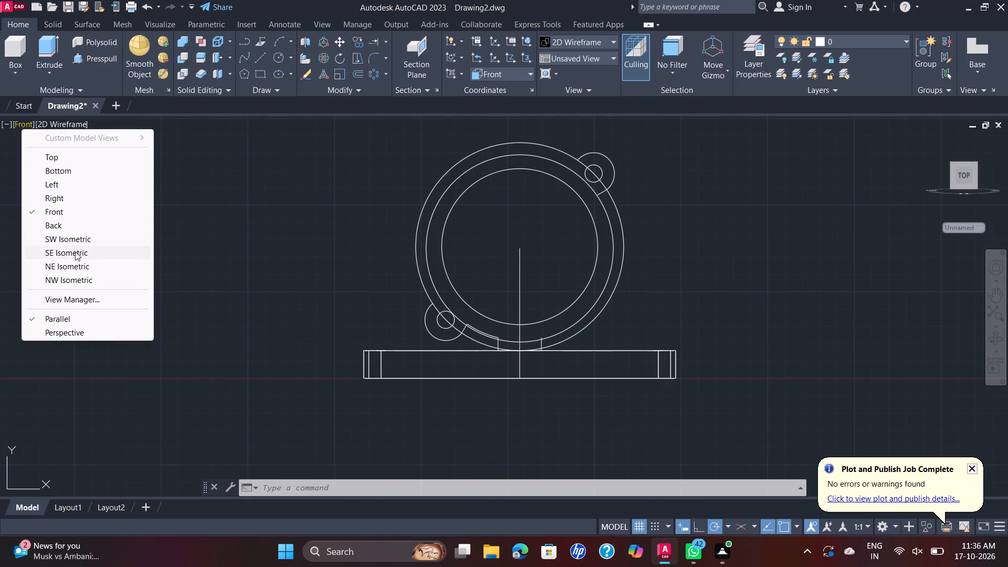
{"action": "left_click", "coordinate": [75, 251]}
{"action": "scroll", "coordinate": [743, 171], "scroll_direction": "up", "scroll_amount": 5}
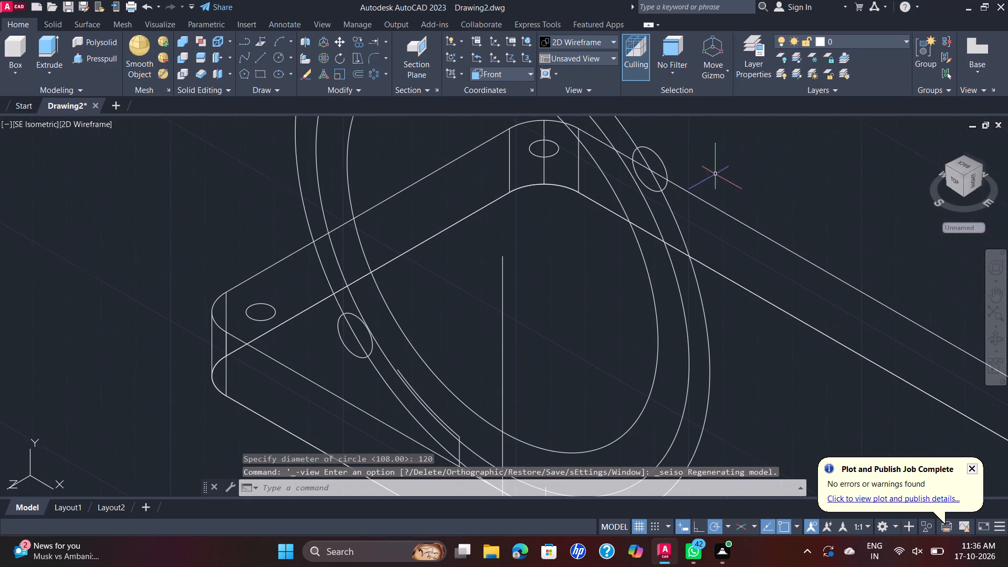
{"action": "scroll", "coordinate": [680, 164], "scroll_direction": "up", "scroll_amount": 1}
{"action": "scroll", "coordinate": [680, 164], "scroll_direction": "down", "scroll_amount": 2}
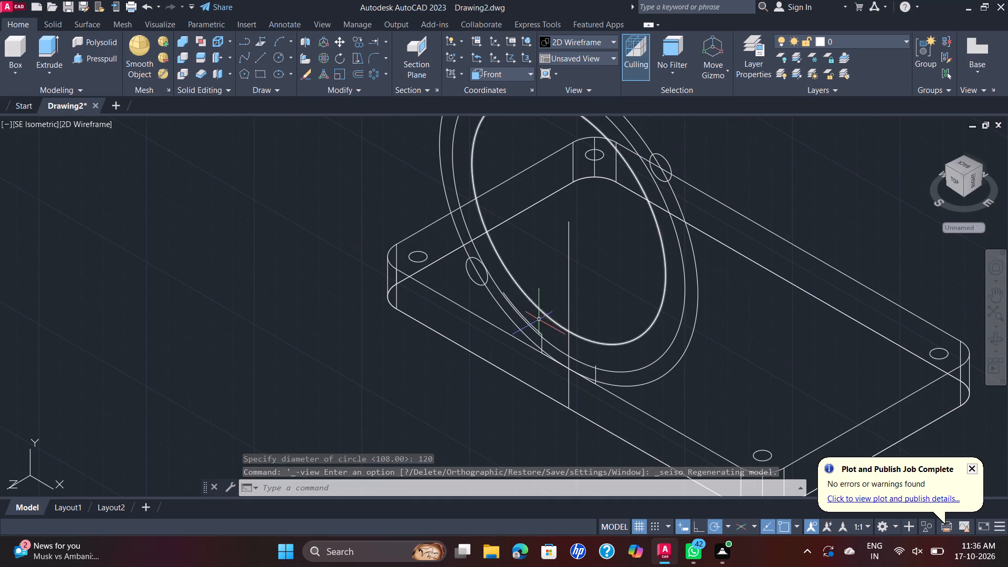
{"action": "scroll", "coordinate": [544, 326], "scroll_direction": "up", "scroll_amount": 2}
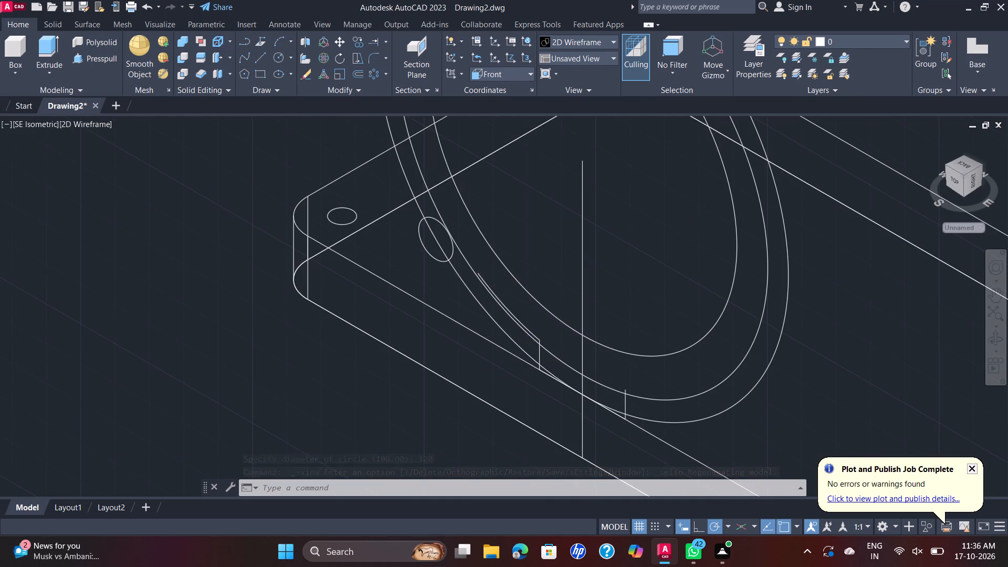
{"action": "scroll", "coordinate": [421, 224], "scroll_direction": "down", "scroll_amount": 2}
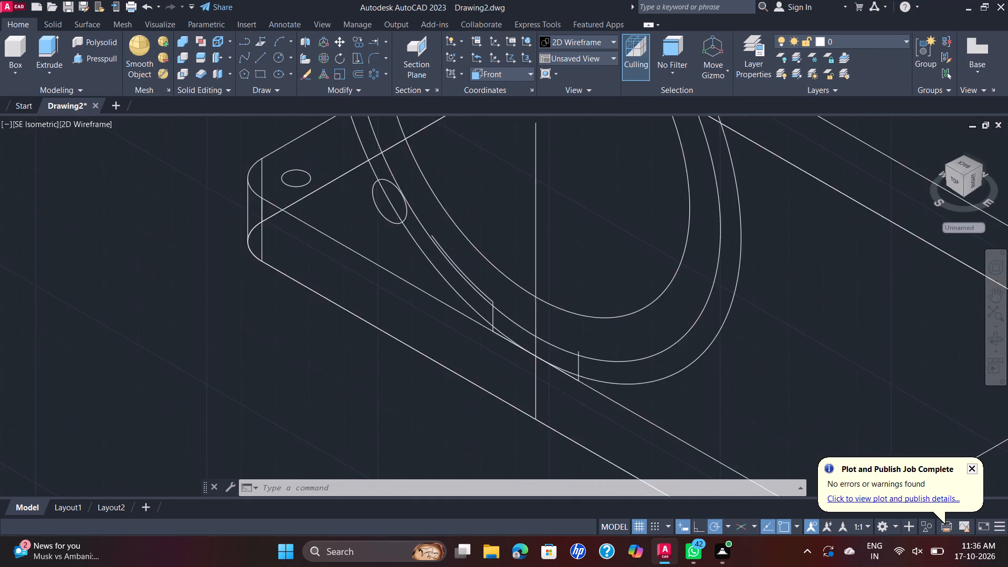
{"action": "scroll", "coordinate": [425, 223], "scroll_direction": "up", "scroll_amount": 2}
{"action": "scroll", "coordinate": [426, 223], "scroll_direction": "down", "scroll_amount": 1}
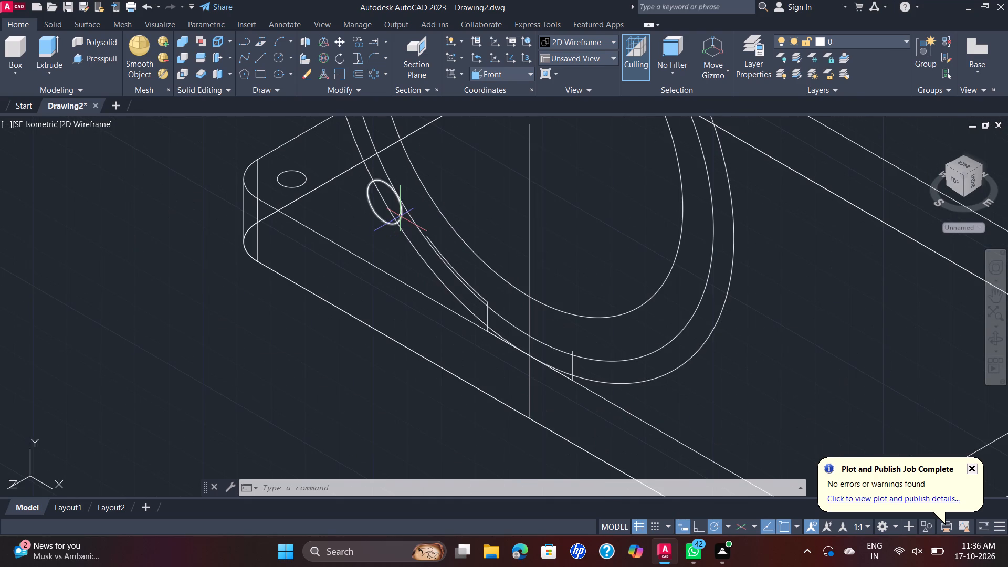
{"action": "left_click", "coordinate": [400, 216]}
{"action": "key", "text": "Delete"}
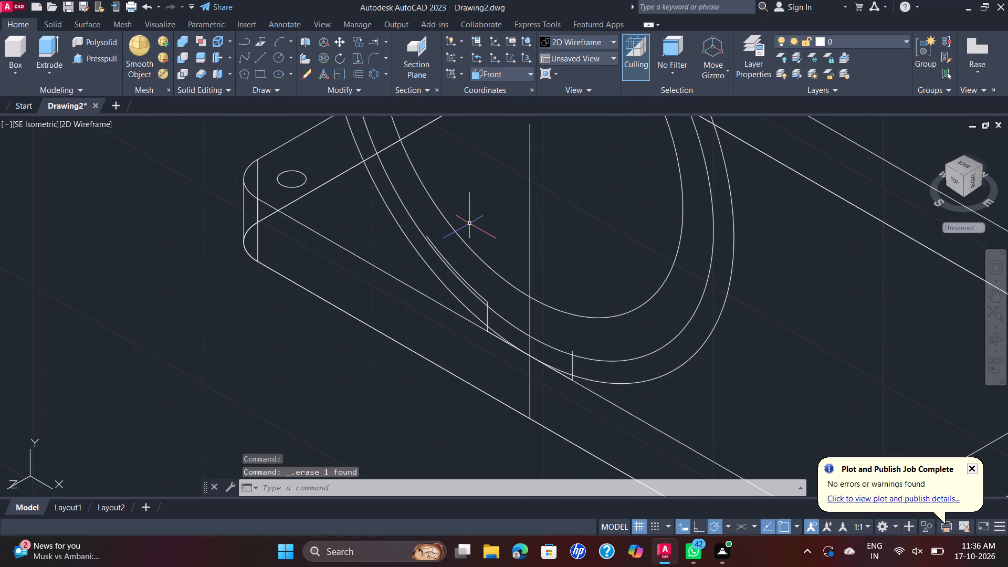
Erase the short leftover arc beside the central support and the support's two short vertical side lines.
{"action": "scroll", "coordinate": [470, 217], "scroll_direction": "down", "scroll_amount": 1}
{"action": "middle_click_drag", "start_coordinate": [470, 217], "coordinate": [467, 316]}
{"action": "scroll", "coordinate": [470, 217], "scroll_direction": "down", "scroll_amount": 1}
{"action": "scroll", "coordinate": [467, 316], "scroll_direction": "up", "scroll_amount": 2}
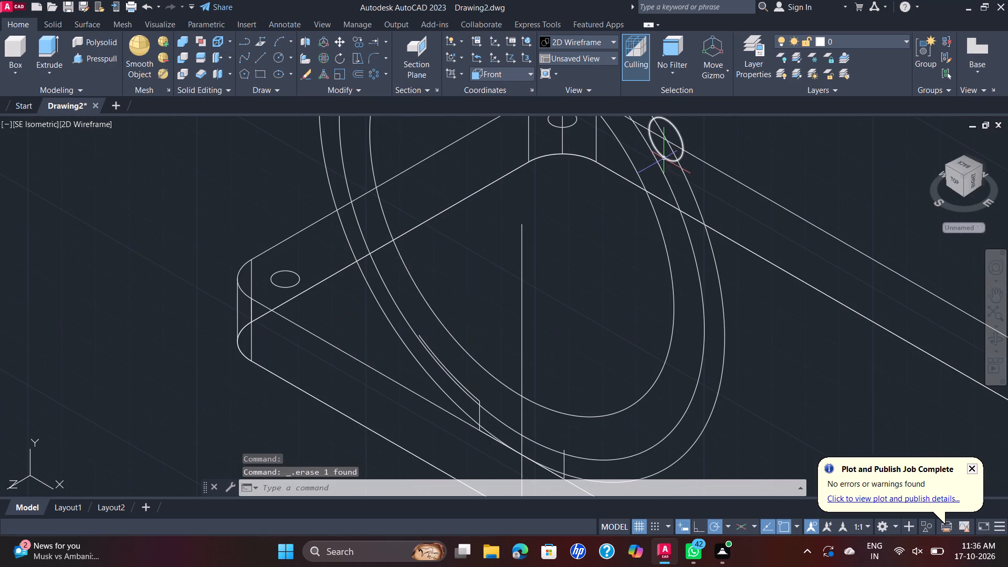
{"action": "scroll", "coordinate": [664, 158], "scroll_direction": "up", "scroll_amount": 1}
{"action": "scroll", "coordinate": [664, 158], "scroll_direction": "down", "scroll_amount": 2}
{"action": "middle_click_drag", "start_coordinate": [663, 158], "coordinate": [642, 269]}
{"action": "scroll", "coordinate": [659, 253], "scroll_direction": "up", "scroll_amount": 3}
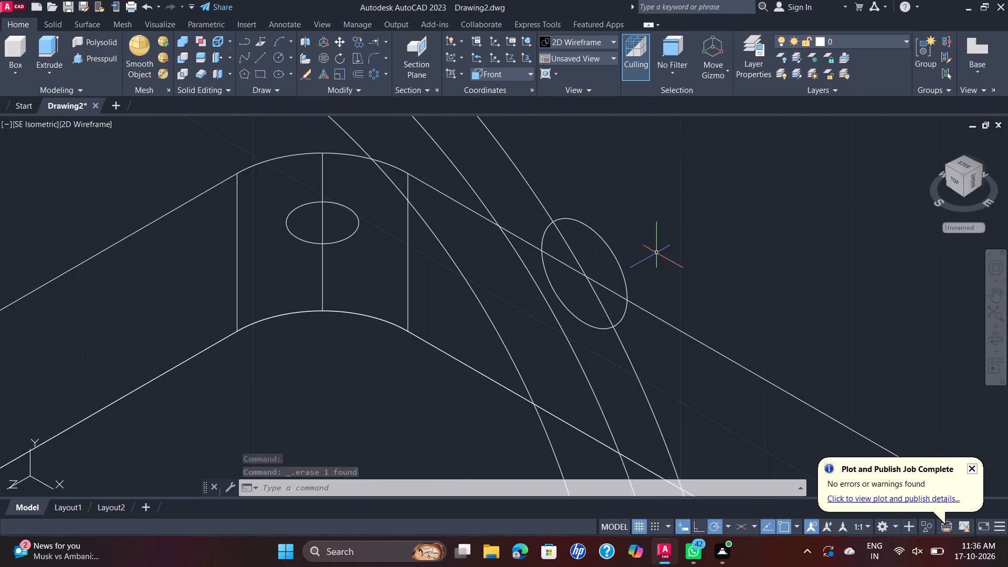
{"action": "scroll", "coordinate": [655, 249], "scroll_direction": "up", "scroll_amount": 1}
{"action": "scroll", "coordinate": [654, 248], "scroll_direction": "down", "scroll_amount": 4}
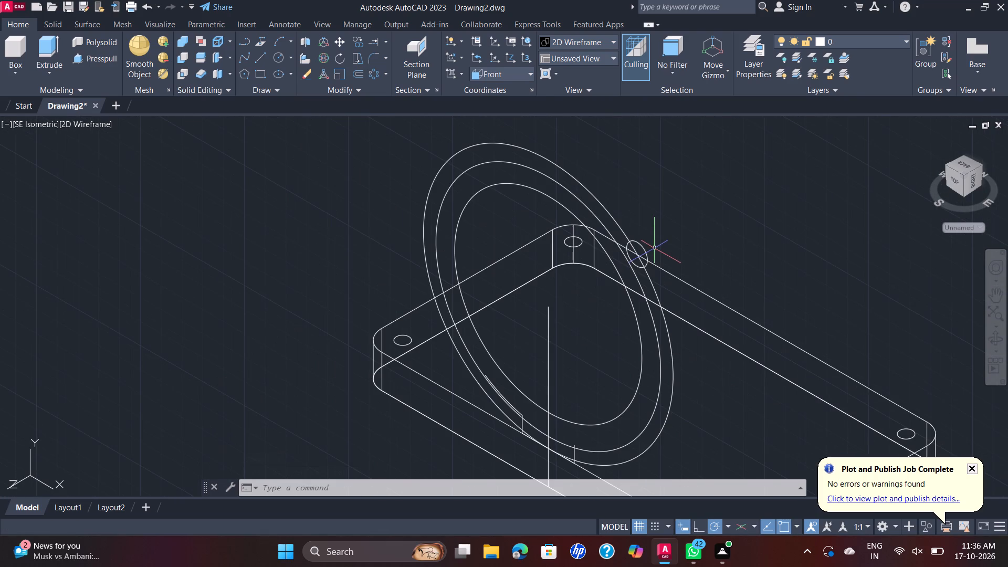
{"action": "left_click", "coordinate": [522, 413]}
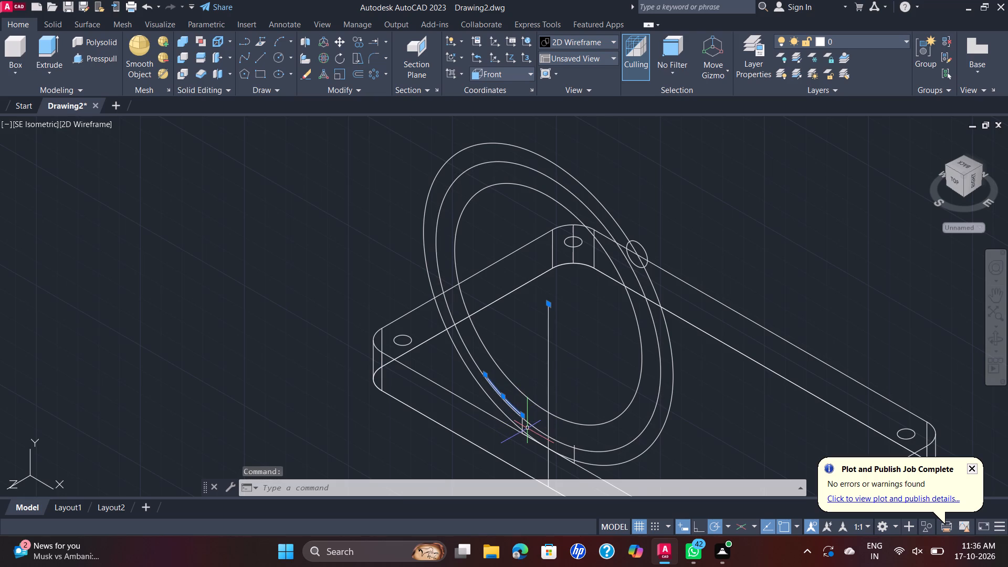
{"action": "key", "text": "Delete"}
{"action": "left_click", "coordinate": [521, 422]}
{"action": "key", "text": "Delete"}
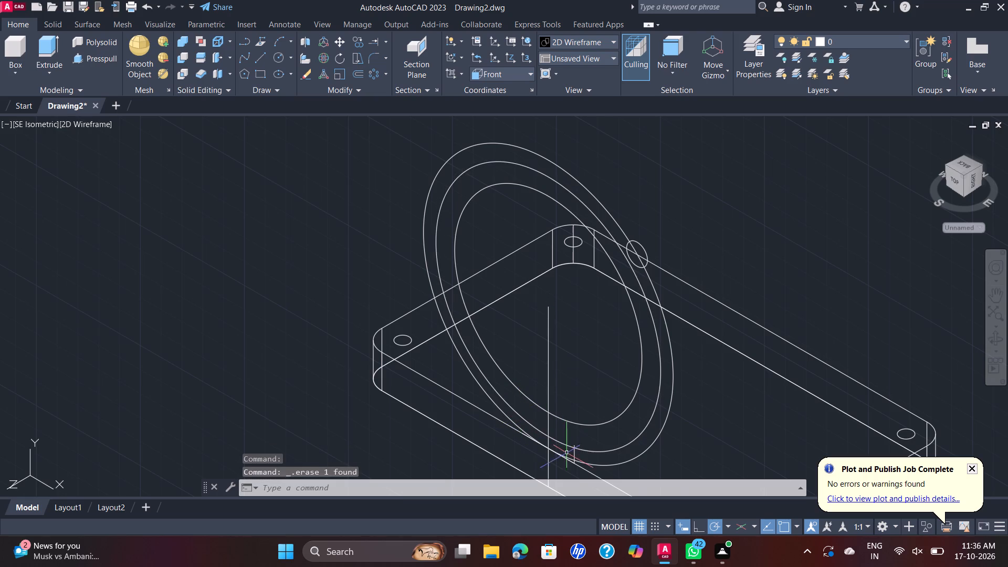
{"action": "left_click", "coordinate": [573, 456]}
{"action": "key", "text": "Delete"}
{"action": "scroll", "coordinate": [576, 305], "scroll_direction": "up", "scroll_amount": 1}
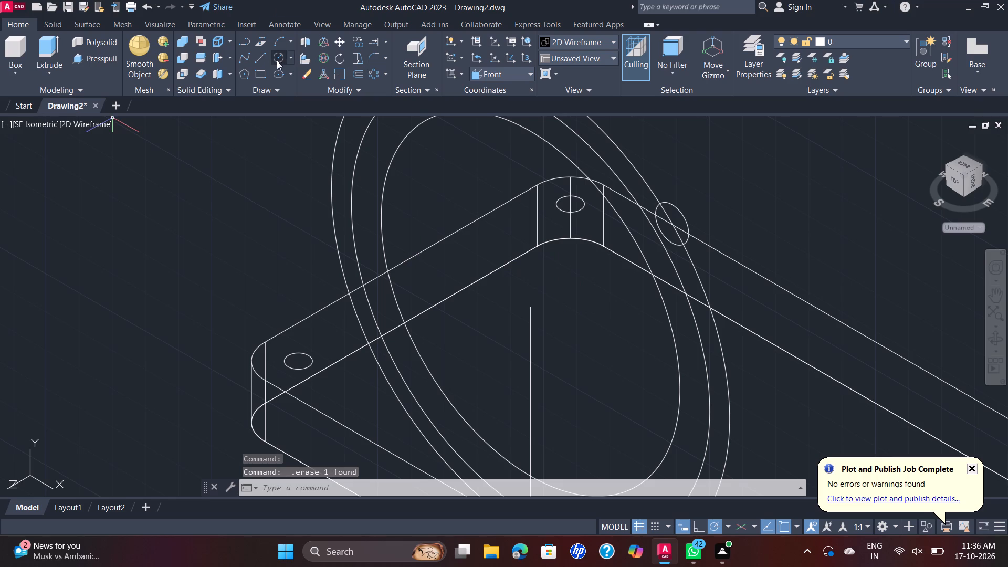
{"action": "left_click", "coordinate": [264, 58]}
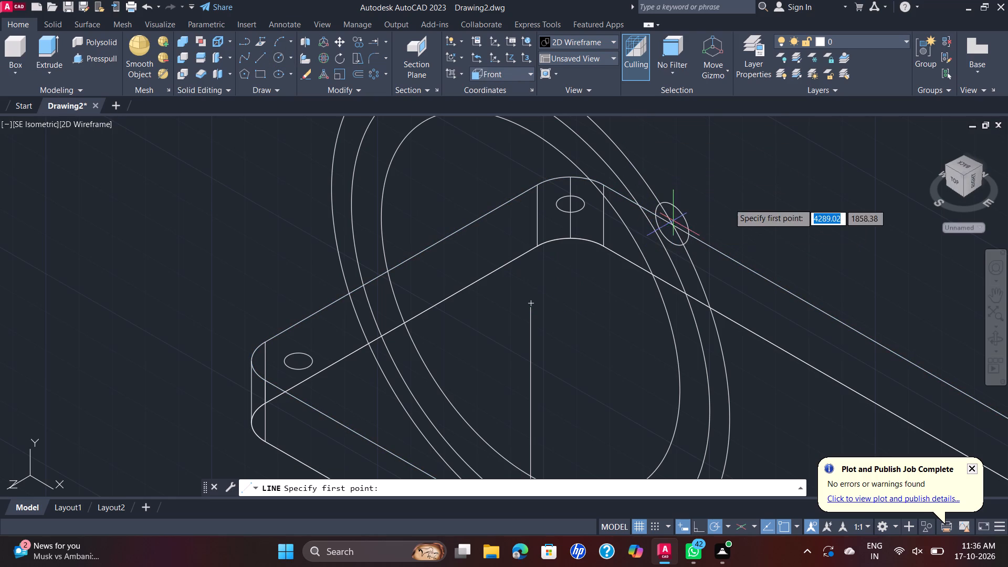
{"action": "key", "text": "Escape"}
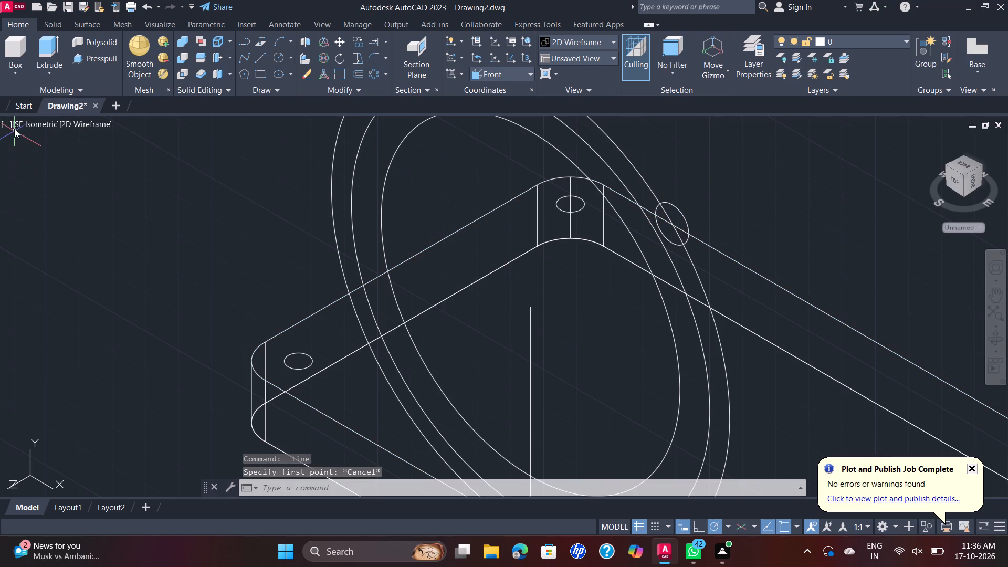
Switch the model to the Front view.
{"action": "left_click", "coordinate": [24, 127]}
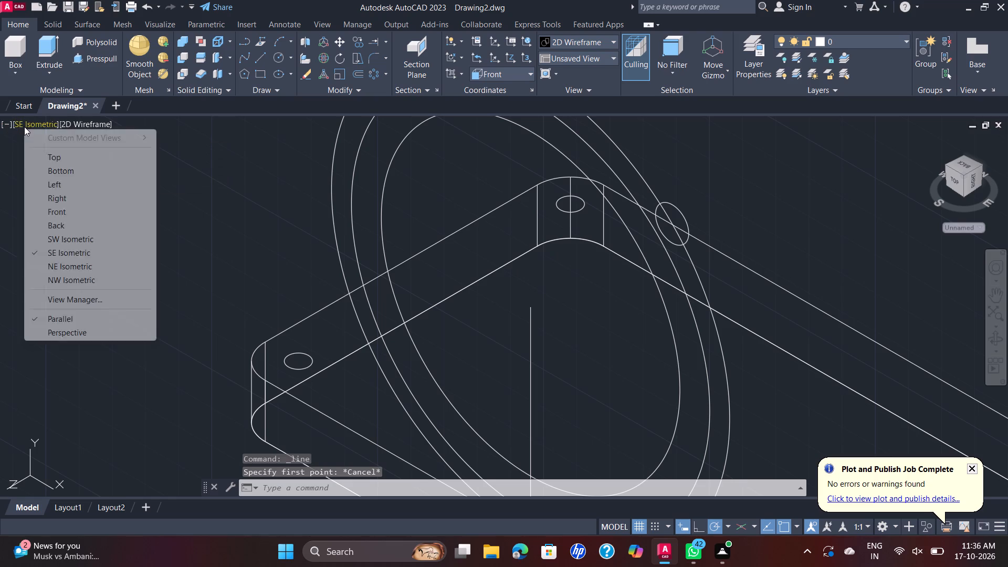
{"action": "left_click", "coordinate": [72, 254]}
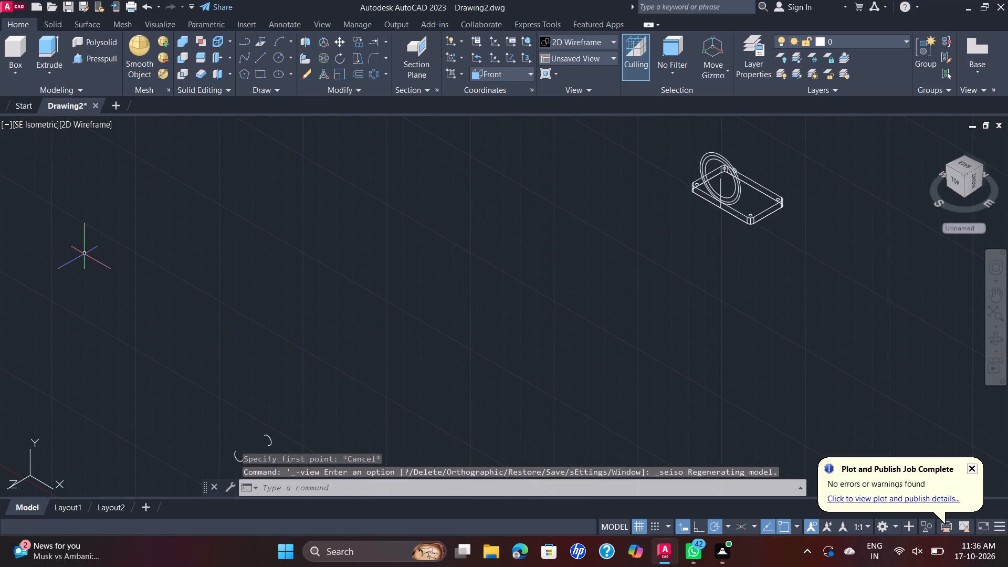
{"action": "left_click", "coordinate": [33, 129]}
{"action": "left_click", "coordinate": [64, 161]}
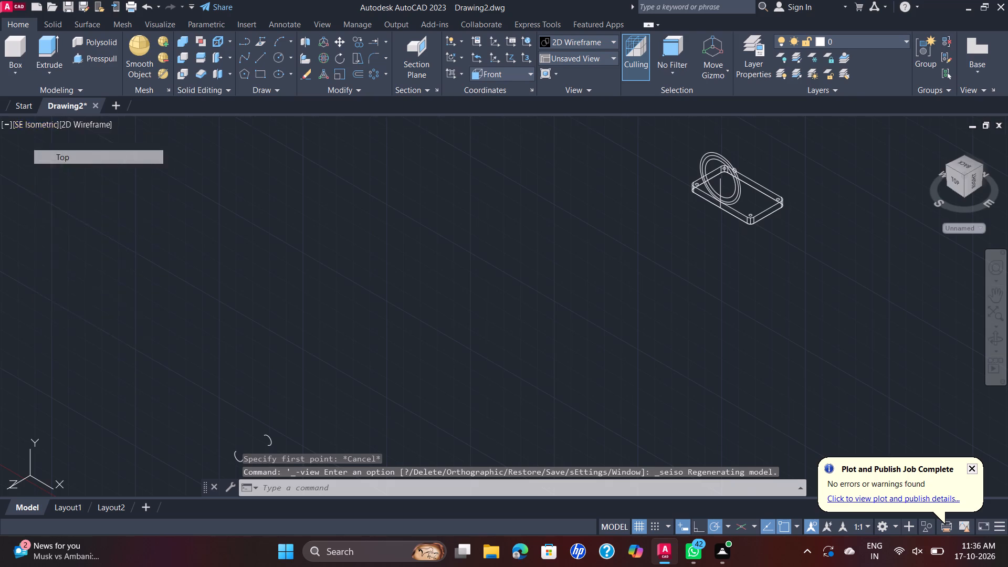
{"action": "left_click", "coordinate": [53, 128]}
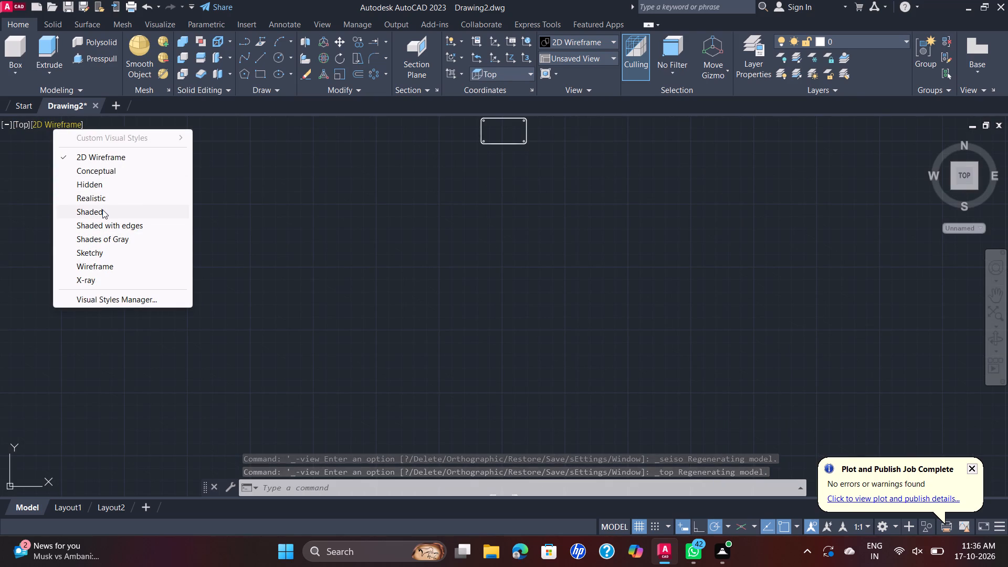
{"action": "left_click", "coordinate": [16, 129]}
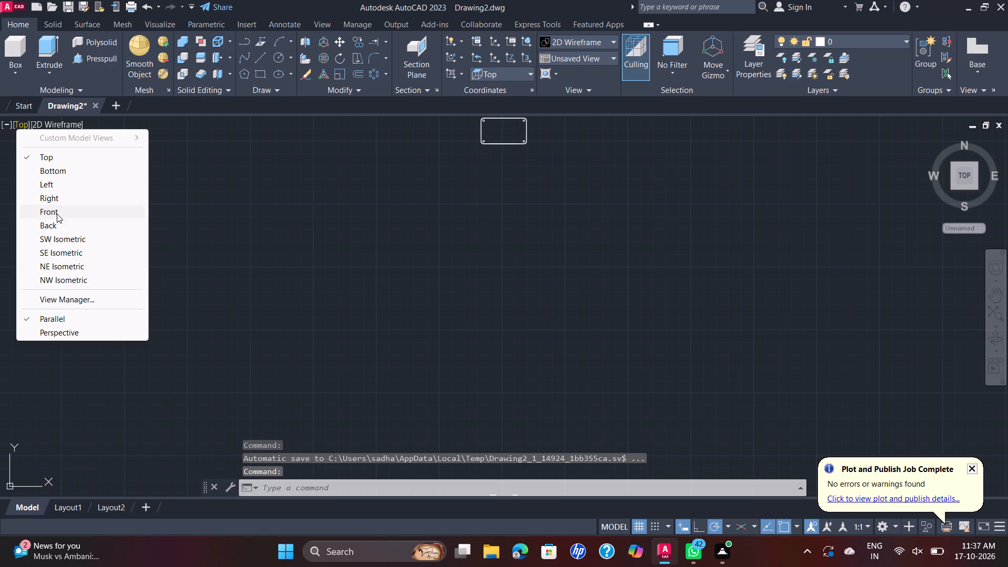
{"action": "left_click", "coordinate": [57, 213]}
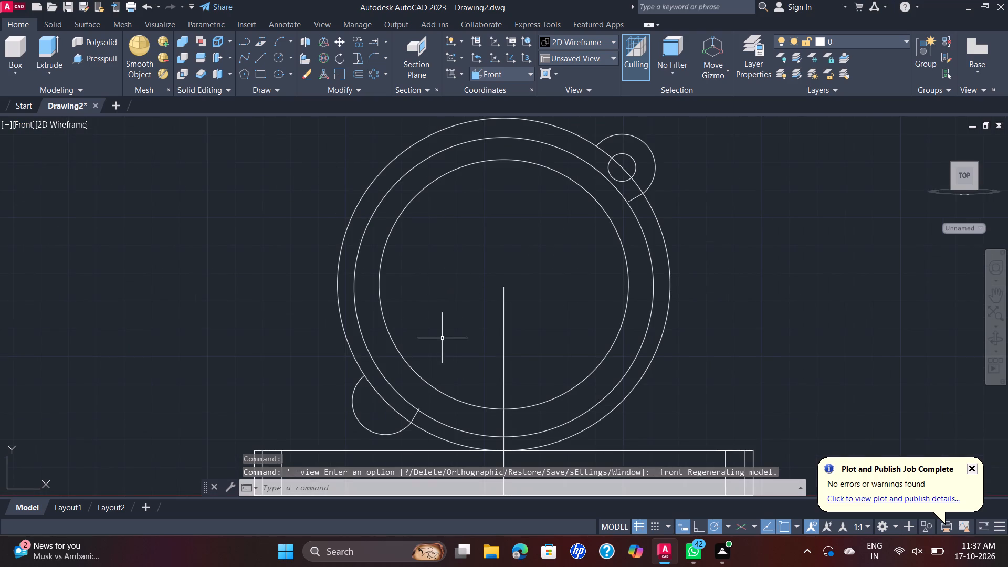
Draw a line from the upper end of the upper lug's arc, on the outer ring circle, inward to the middle ring circle.
{"action": "scroll", "coordinate": [424, 436], "scroll_direction": "up", "scroll_amount": 1}
{"action": "scroll", "coordinate": [380, 383], "scroll_direction": "up", "scroll_amount": 2}
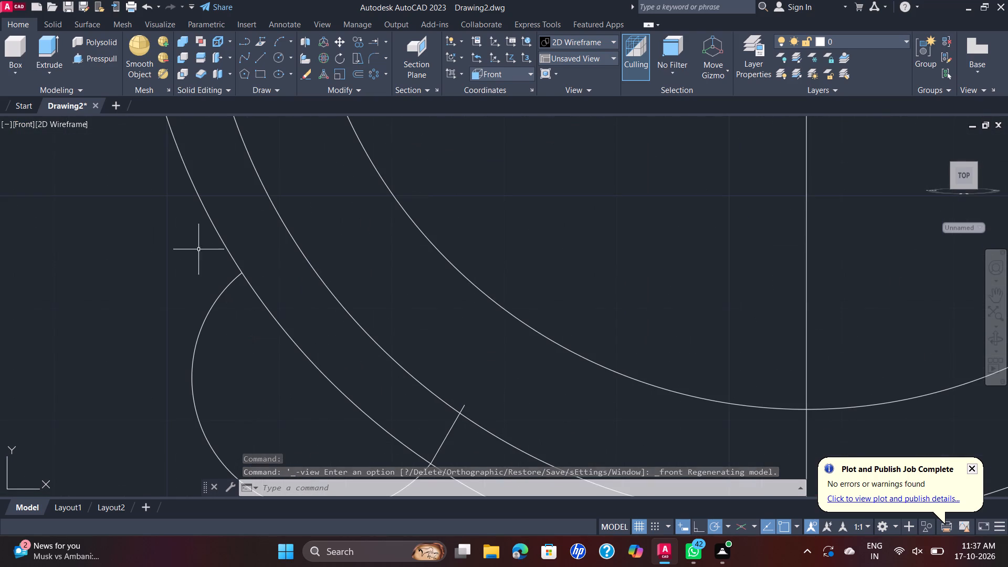
{"action": "scroll", "coordinate": [306, 96], "scroll_direction": "down", "scroll_amount": 2}
{"action": "scroll", "coordinate": [345, 156], "scroll_direction": "down", "scroll_amount": 1}
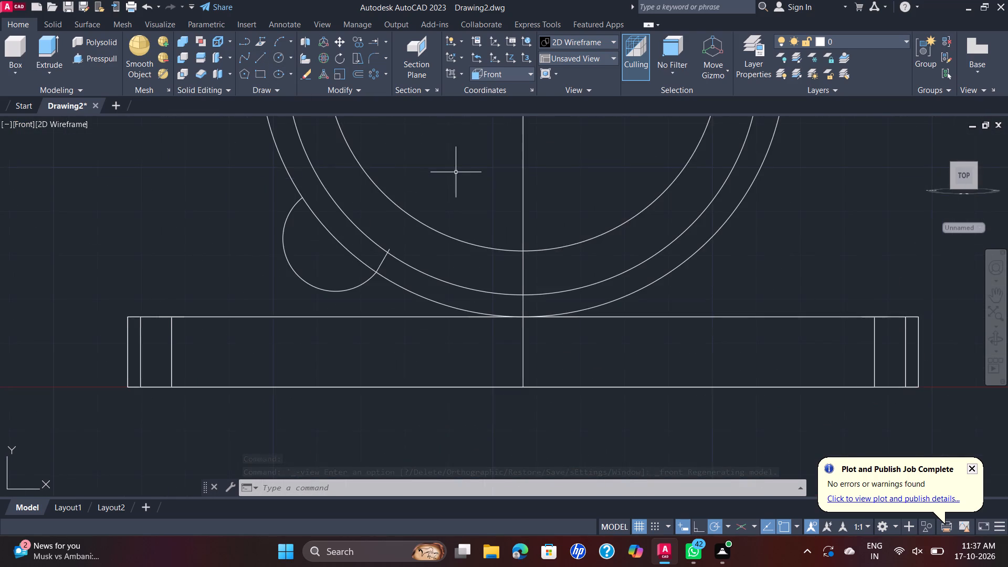
{"action": "middle_click_drag", "start_coordinate": [455, 172], "coordinate": [443, 293]}
{"action": "scroll", "coordinate": [448, 230], "scroll_direction": "down", "scroll_amount": 2}
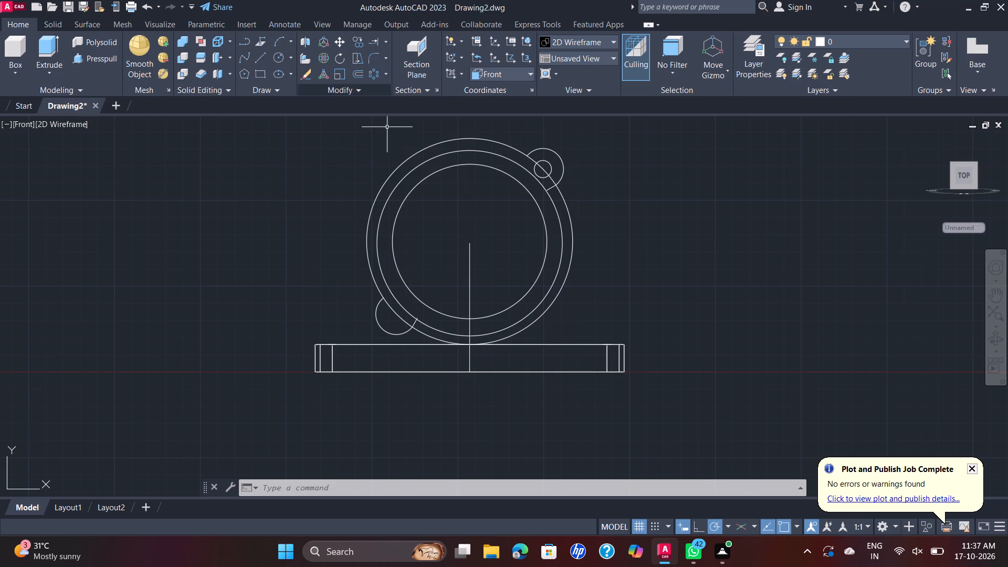
{"action": "scroll", "coordinate": [472, 159], "scroll_direction": "up", "scroll_amount": 1}
{"action": "left_click", "coordinate": [255, 63]}
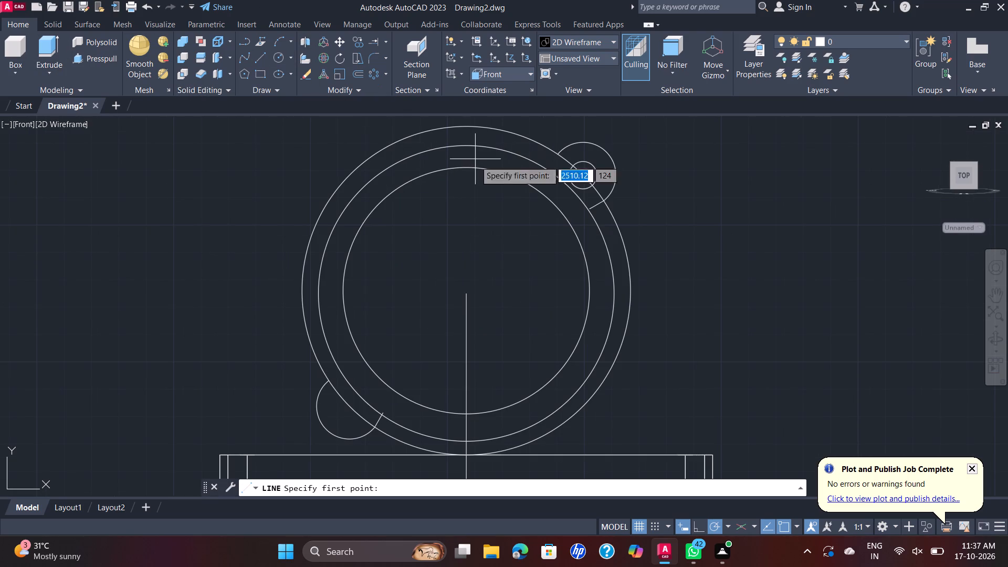
{"action": "scroll", "coordinate": [541, 173], "scroll_direction": "up", "scroll_amount": 3}
{"action": "scroll", "coordinate": [618, 144], "scroll_direction": "down", "scroll_amount": 2}
{"action": "middle_click_drag", "start_coordinate": [615, 149], "coordinate": [626, 238]}
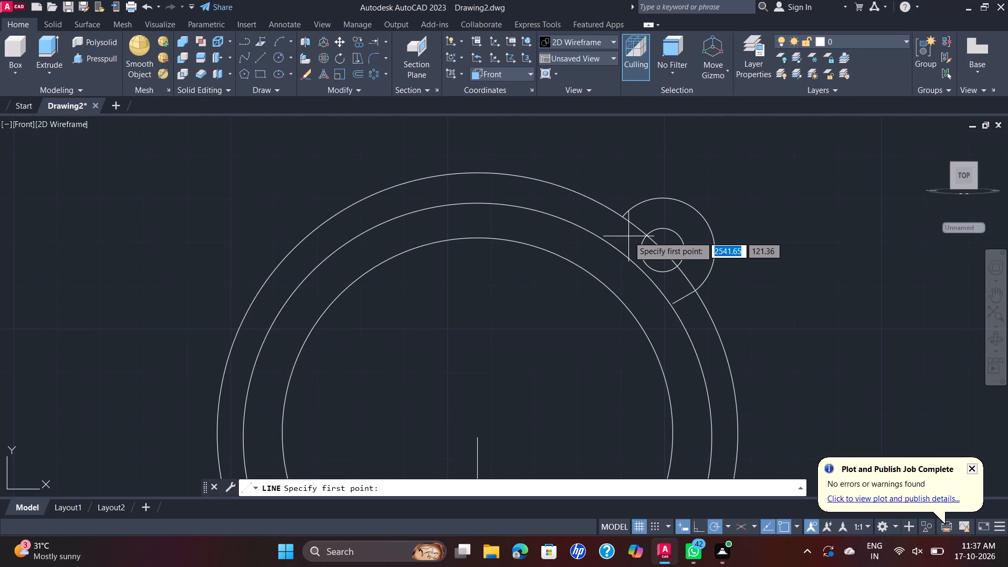
{"action": "scroll", "coordinate": [628, 236], "scroll_direction": "up", "scroll_amount": 1}
{"action": "left_click", "coordinate": [619, 205]}
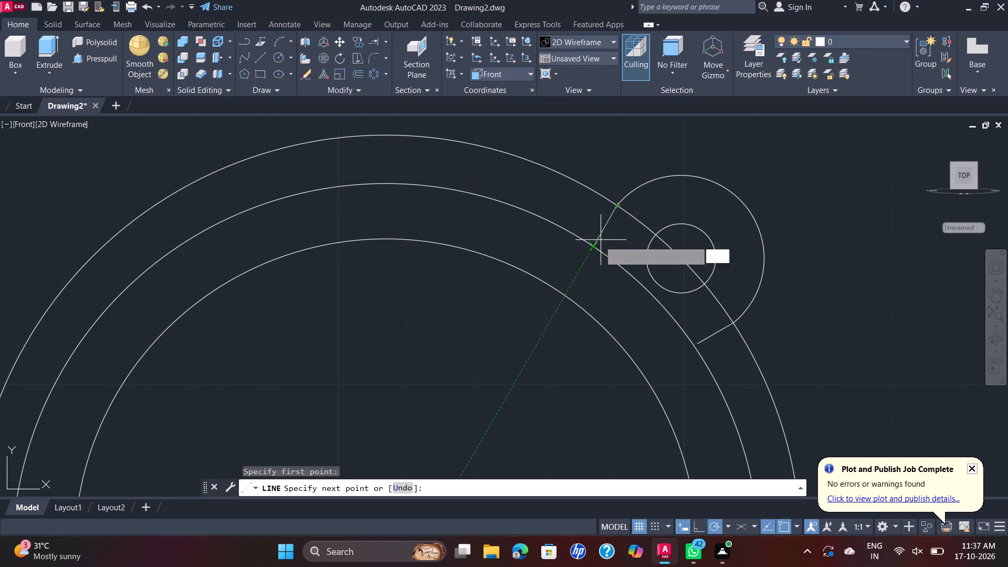
{"action": "left_click", "coordinate": [594, 246]}
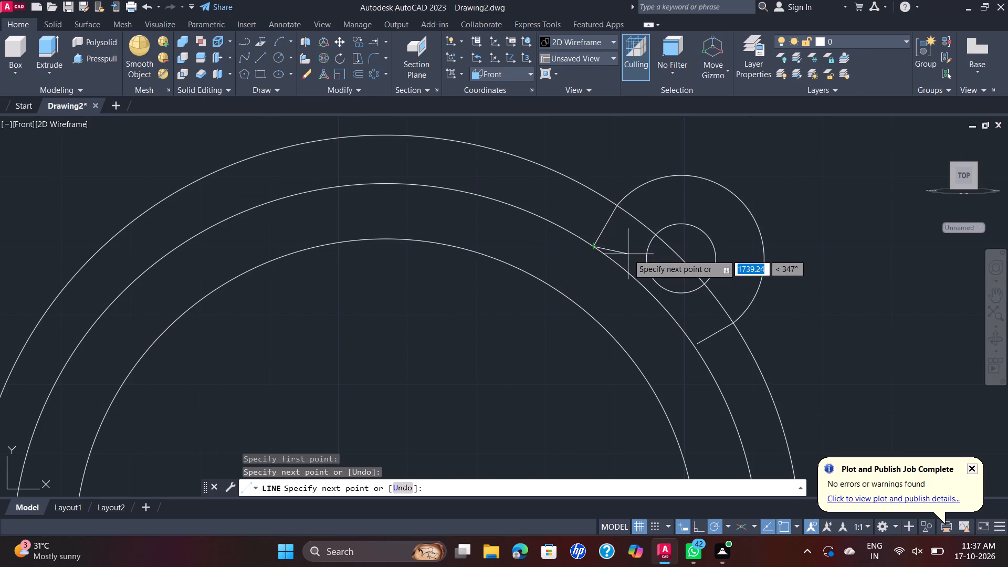
{"action": "key", "text": "Tab"}
{"action": "key", "text": "grave"}
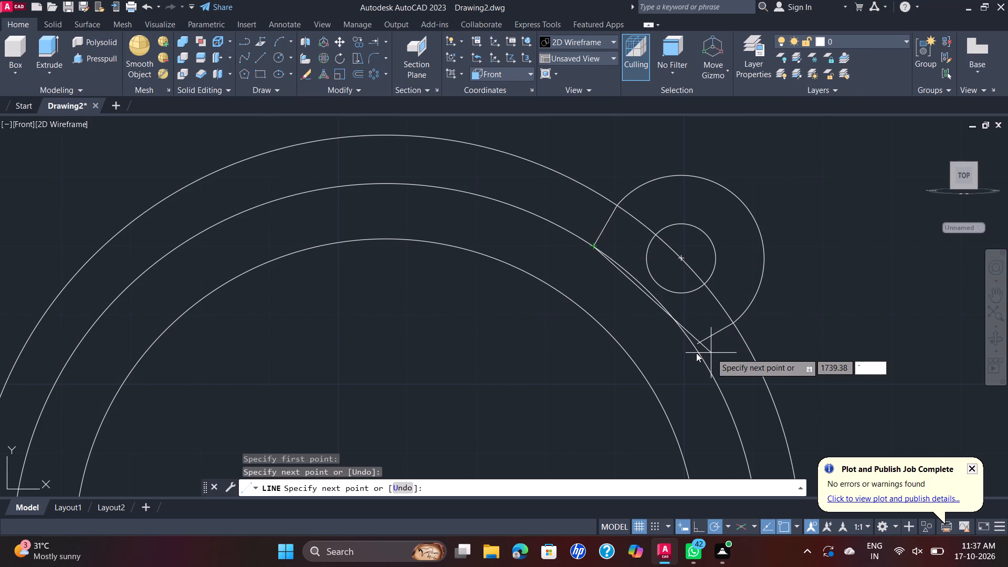
{"action": "key", "text": "Escape"}
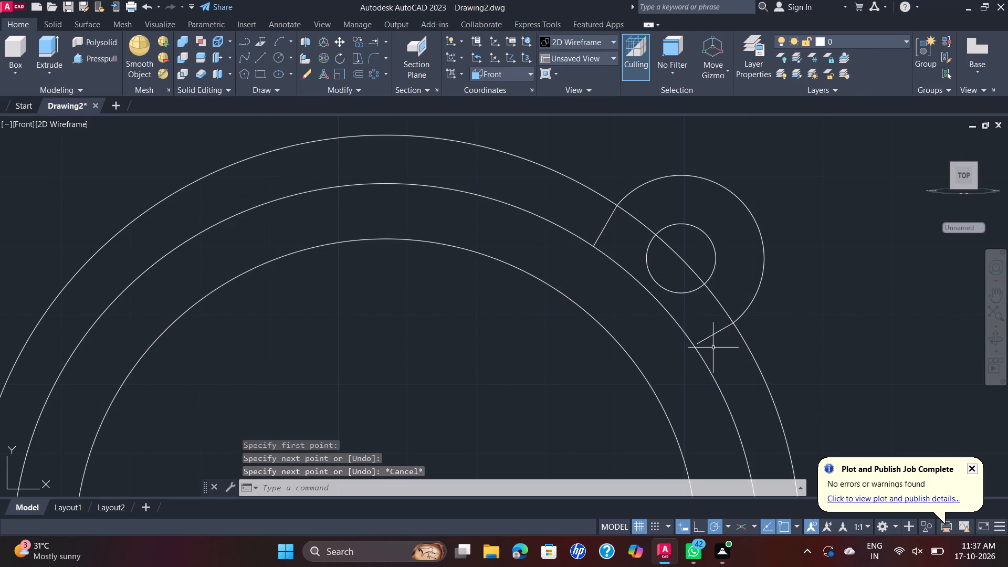
Draw a line from the lower end of the upper lug's arc, on the outer ring circle, inward to the middle ring circle.
{"action": "key", "text": "space"}
{"action": "scroll", "coordinate": [730, 331], "scroll_direction": "up", "scroll_amount": 2}
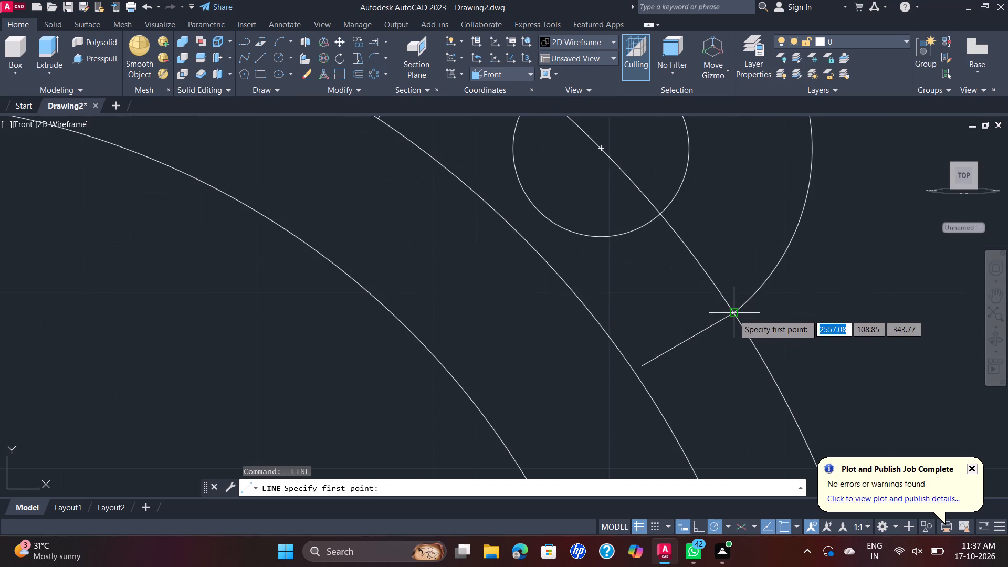
{"action": "left_click", "coordinate": [732, 314]}
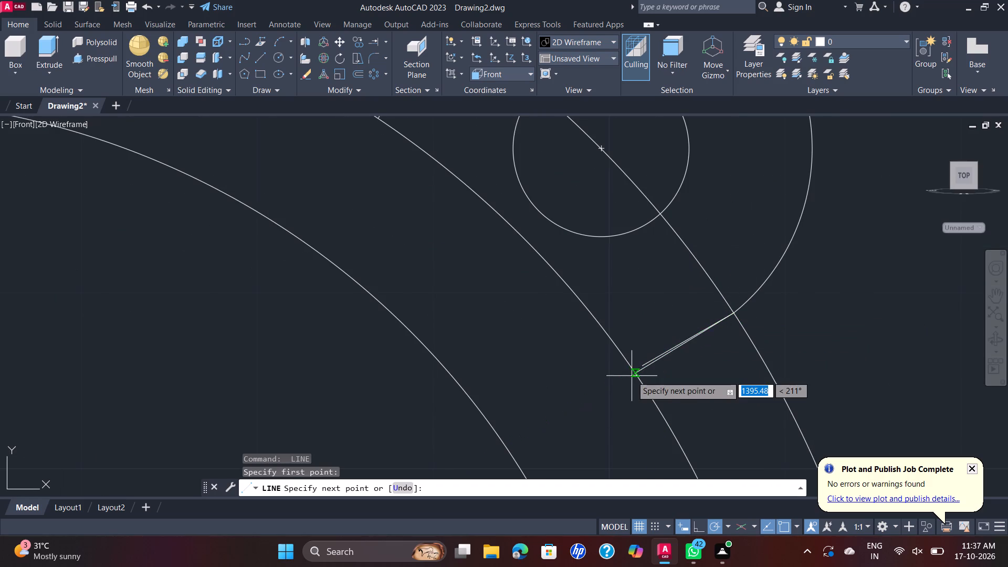
{"action": "left_click", "coordinate": [632, 373]}
{"action": "key", "text": "Escape"}
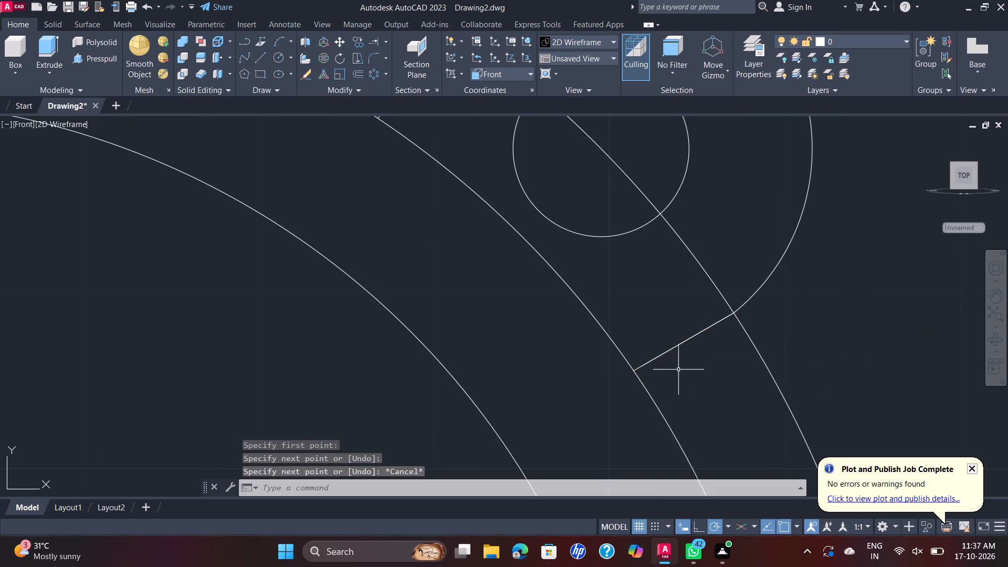
Trim away the portions of the outer and middle ring circles lying between the upper lug's two side lines, including inside its bolt hole.
{"action": "scroll", "coordinate": [677, 359], "scroll_direction": "down", "scroll_amount": 2}
{"action": "scroll", "coordinate": [701, 337], "scroll_direction": "up", "scroll_amount": 5}
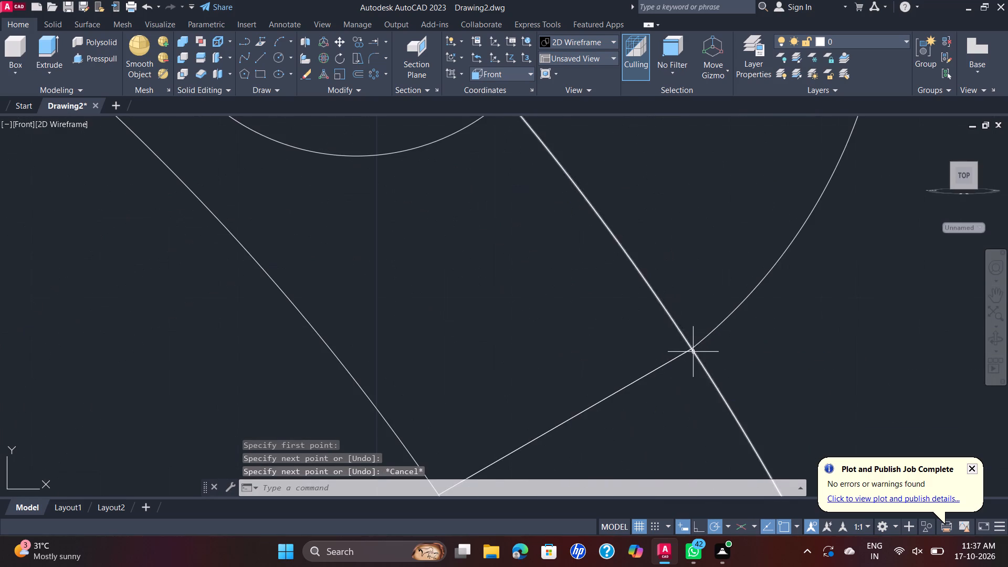
{"action": "scroll", "coordinate": [693, 351], "scroll_direction": "up", "scroll_amount": 2}
{"action": "scroll", "coordinate": [694, 348], "scroll_direction": "down", "scroll_amount": 6}
{"action": "scroll", "coordinate": [656, 313], "scroll_direction": "up", "scroll_amount": 1}
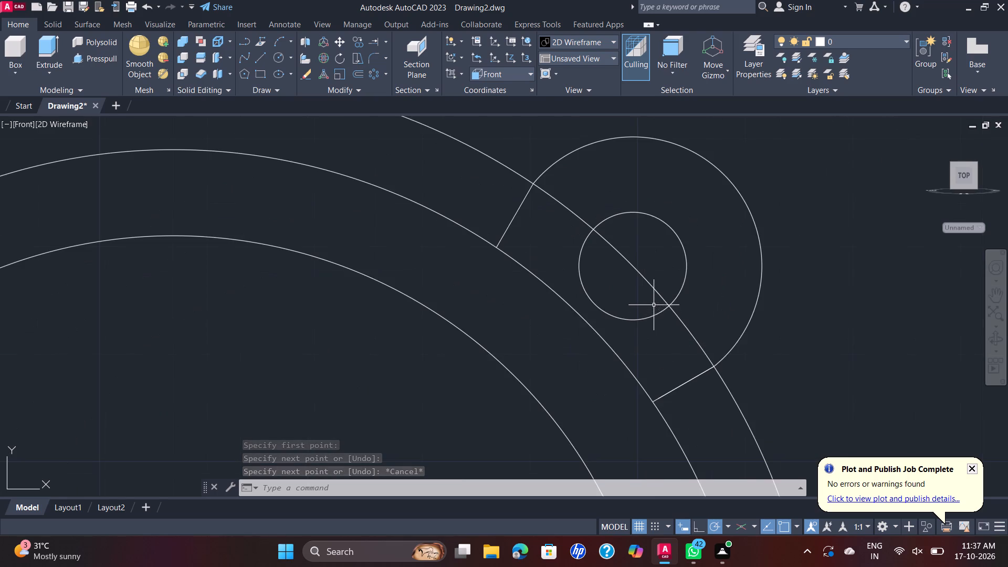
{"action": "scroll", "coordinate": [654, 305], "scroll_direction": "down", "scroll_amount": 2}
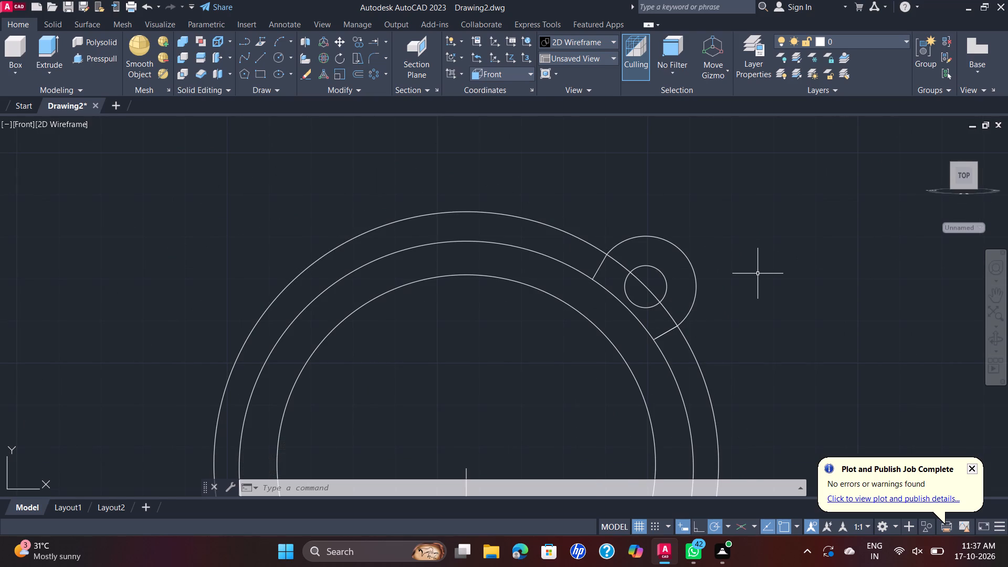
{"action": "type", "text": "TR"}
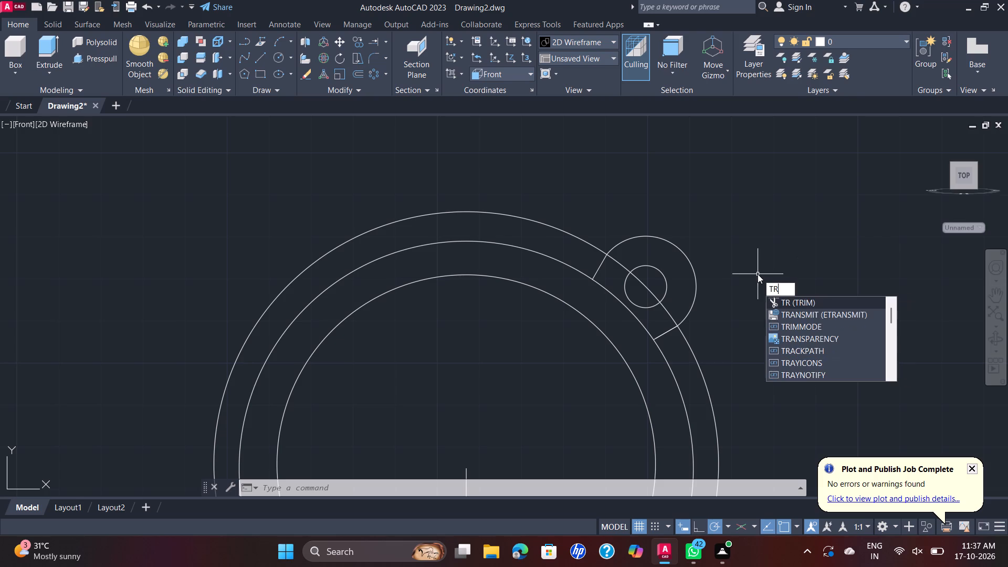
{"action": "key", "text": "Return"}
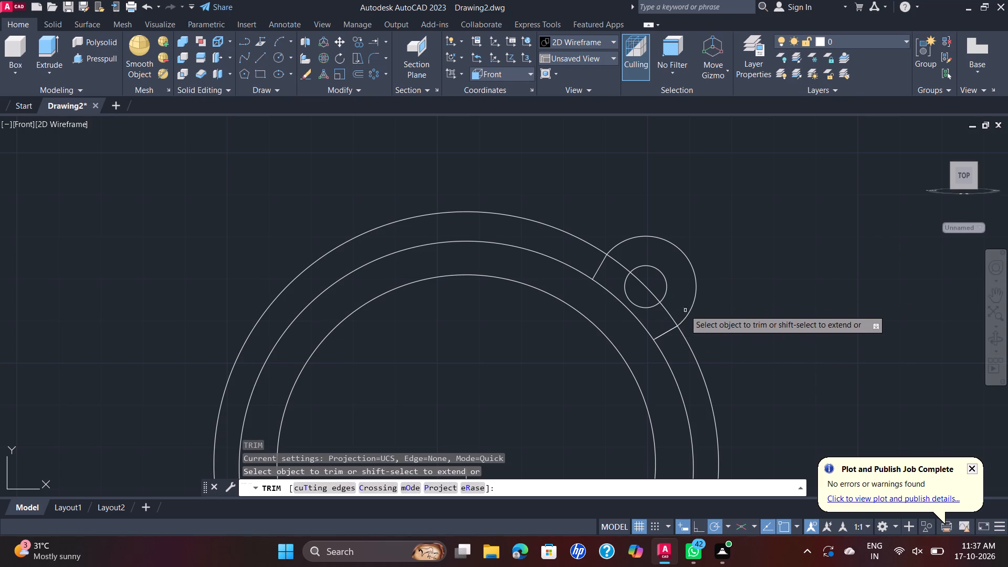
{"action": "left_click", "coordinate": [676, 309]}
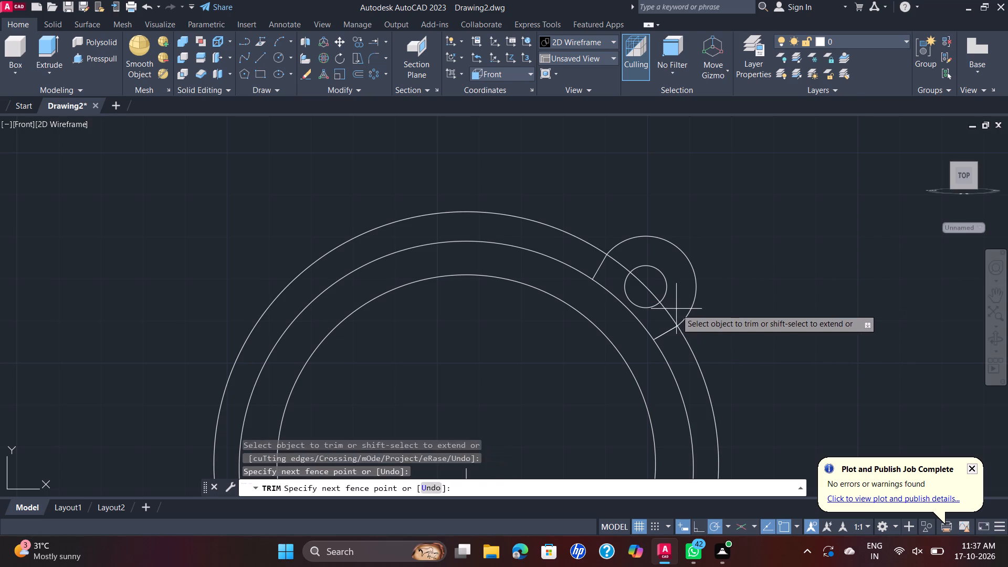
{"action": "left_click", "coordinate": [664, 320]}
{"action": "left_click", "coordinate": [649, 286]}
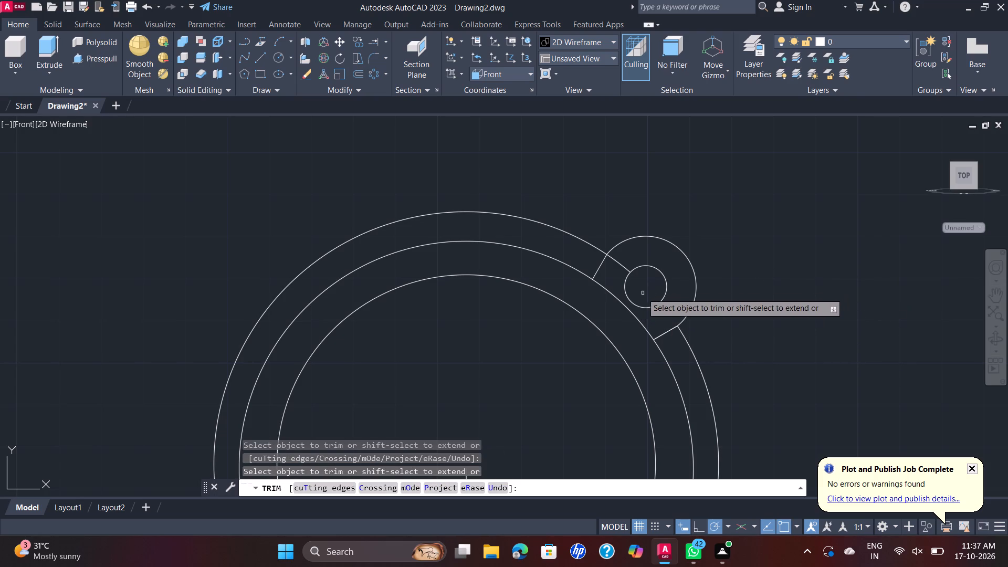
{"action": "left_click", "coordinate": [621, 262]}
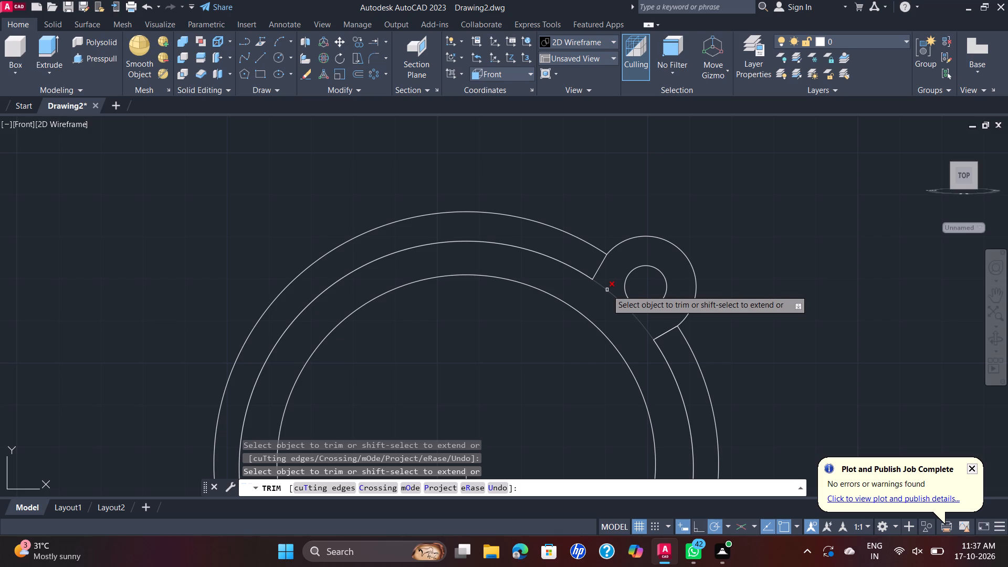
{"action": "left_click", "coordinate": [607, 290]}
Trim the lower lug's side line where it overshoots the middle ring circle.
{"action": "scroll", "coordinate": [641, 325], "scroll_direction": "down", "scroll_amount": 3}
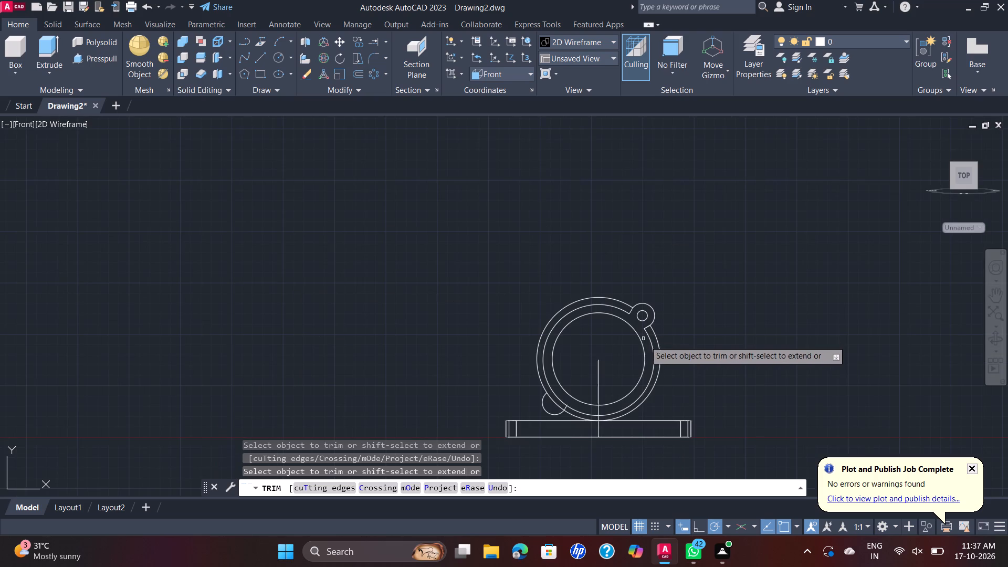
{"action": "scroll", "coordinate": [644, 348], "scroll_direction": "up", "scroll_amount": 2}
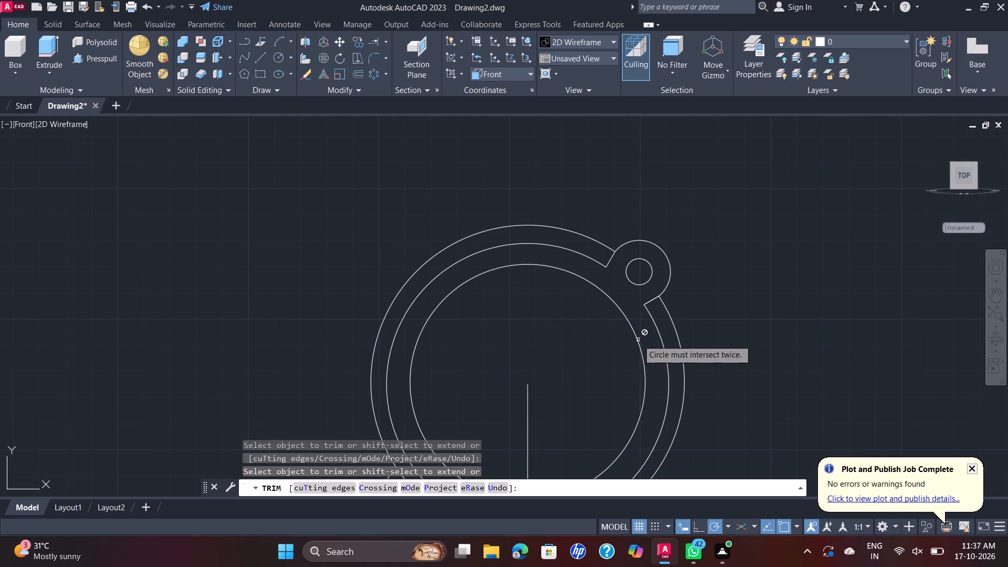
{"action": "middle_click_drag", "start_coordinate": [636, 340], "coordinate": [671, 257]}
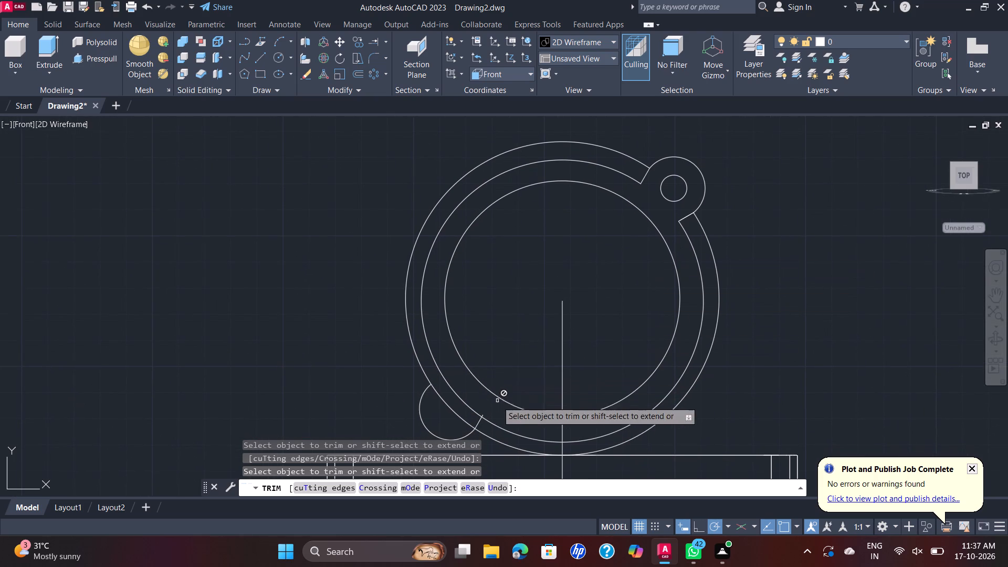
{"action": "scroll", "coordinate": [482, 416], "scroll_direction": "up", "scroll_amount": 2}
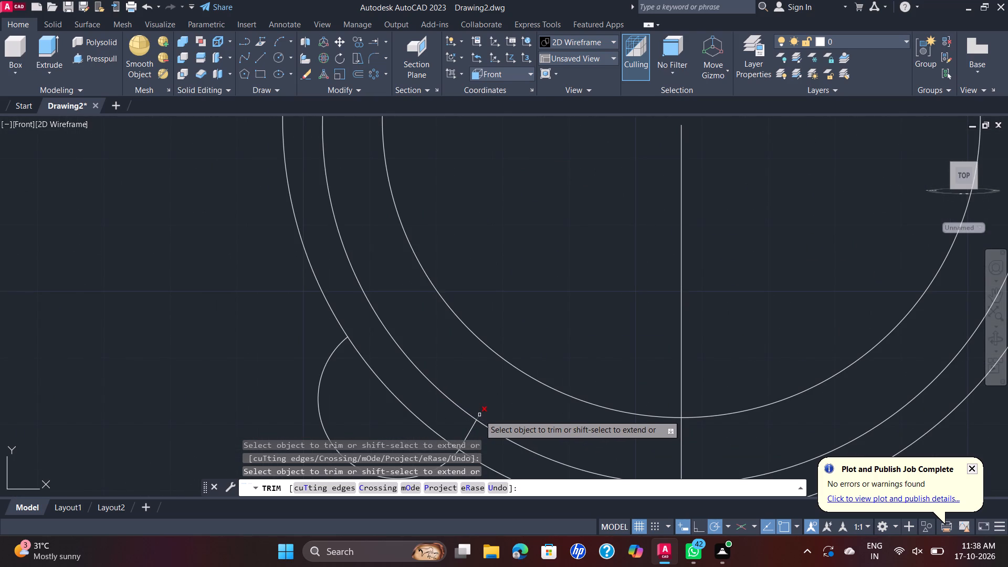
{"action": "left_click", "coordinate": [479, 415]}
{"action": "scroll", "coordinate": [479, 415], "scroll_direction": "down", "scroll_amount": 2}
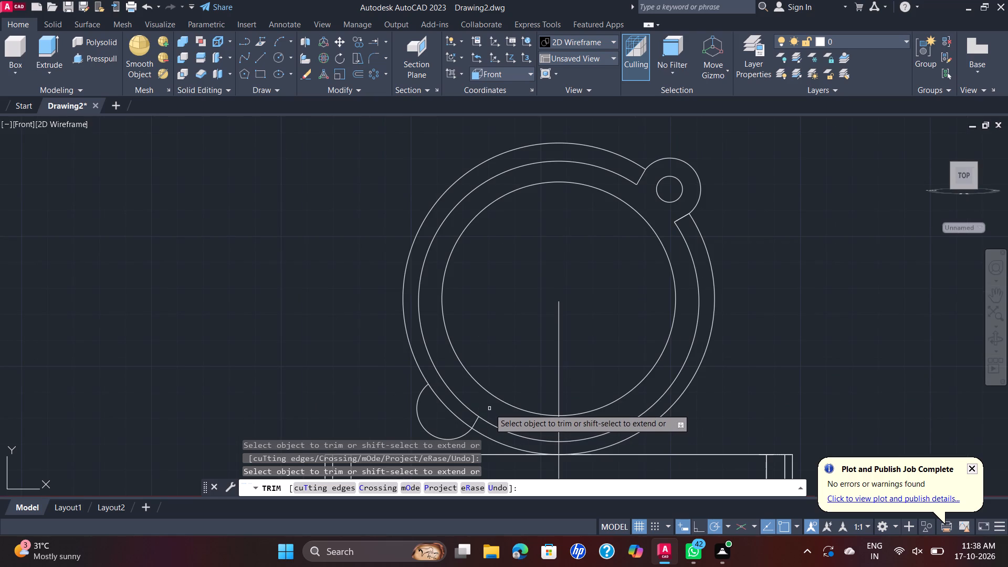
{"action": "key", "text": "Escape"}
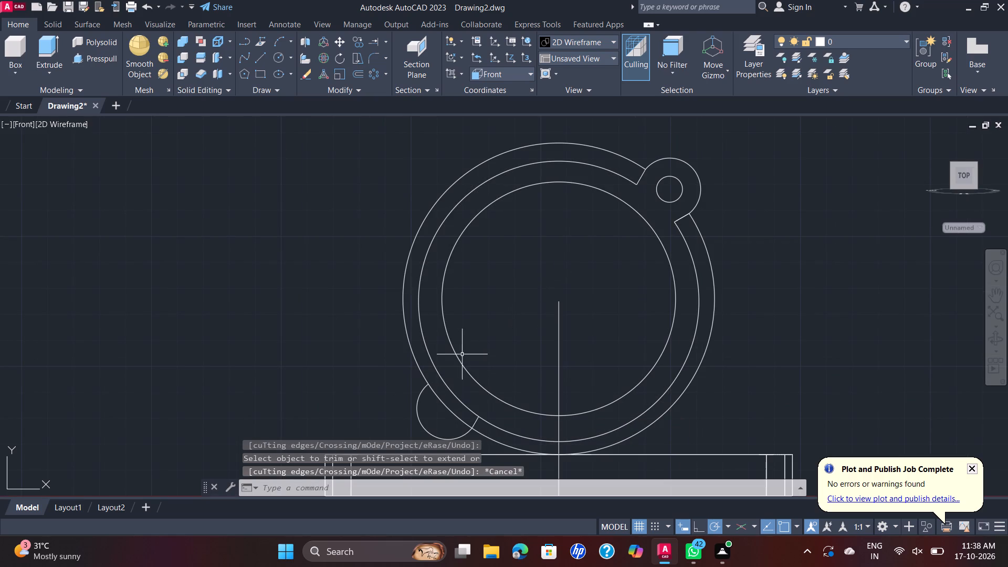
Erase the lower lug's arc and its remaining side line between the outer and middle ring circles.
{"action": "left_click", "coordinate": [408, 395]}
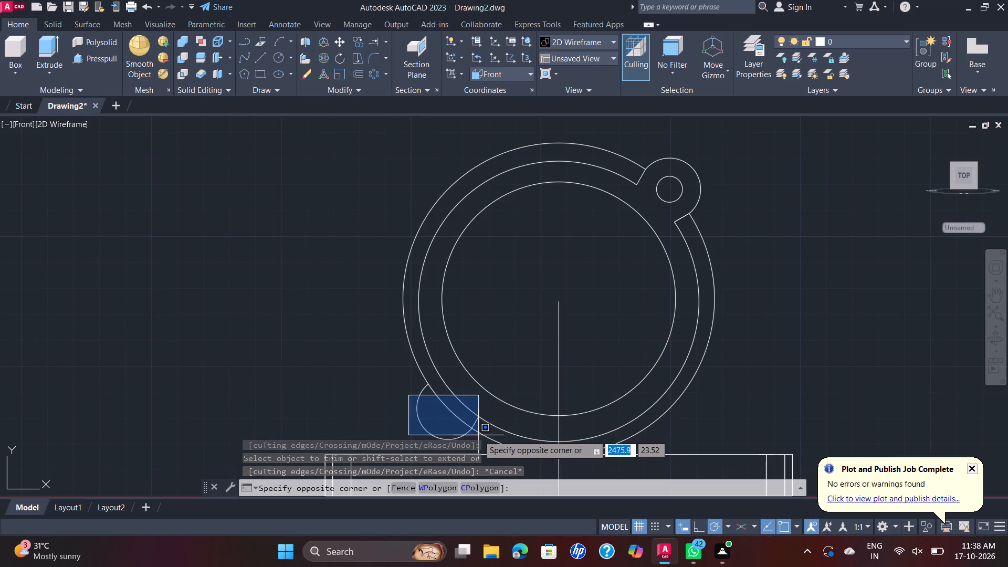
{"action": "left_click_drag", "start_coordinate": [419, 435], "coordinate": [428, 434]}
{"action": "left_click", "coordinate": [437, 438]}
{"action": "key", "text": "Delete"}
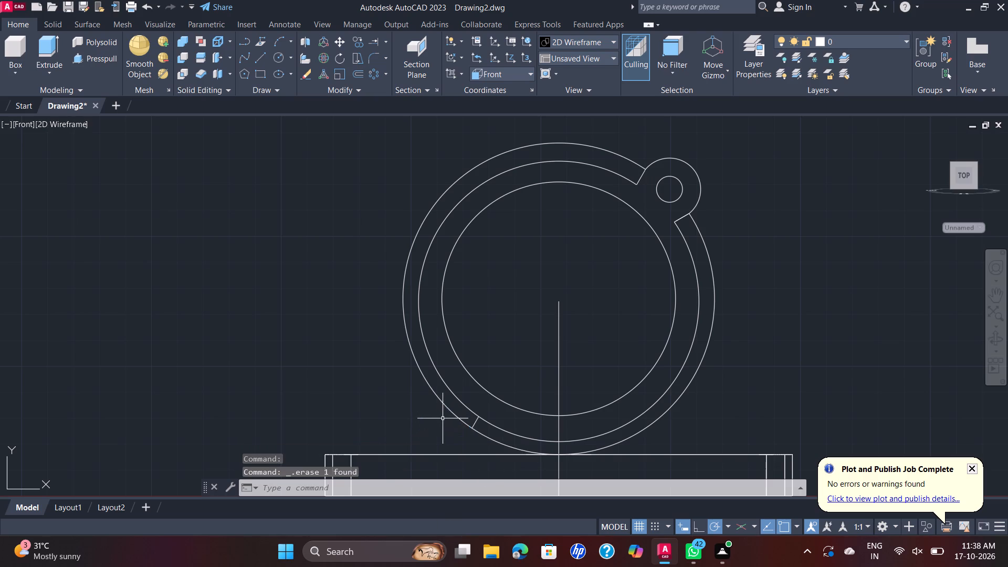
{"action": "scroll", "coordinate": [471, 423], "scroll_direction": "up", "scroll_amount": 1}
{"action": "left_click", "coordinate": [476, 422]}
{"action": "key", "text": "Delete"}
{"action": "scroll", "coordinate": [477, 402], "scroll_direction": "down", "scroll_amount": 2}
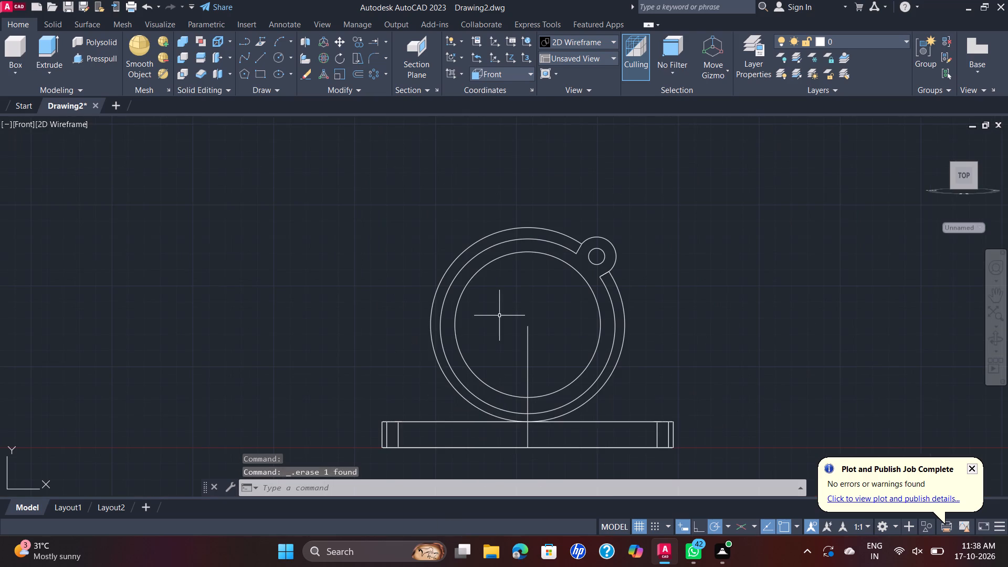
Polar-array the upper lug's arc and bolt hole around the ring's centre with 2 items.
{"action": "middle_click_drag", "start_coordinate": [502, 316], "coordinate": [489, 331]}
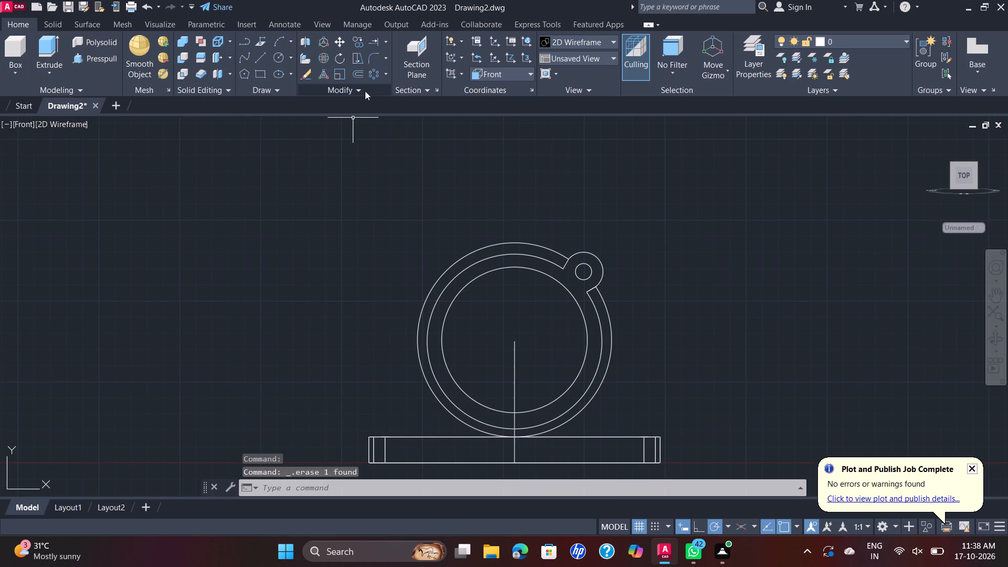
{"action": "left_click", "coordinate": [380, 76]}
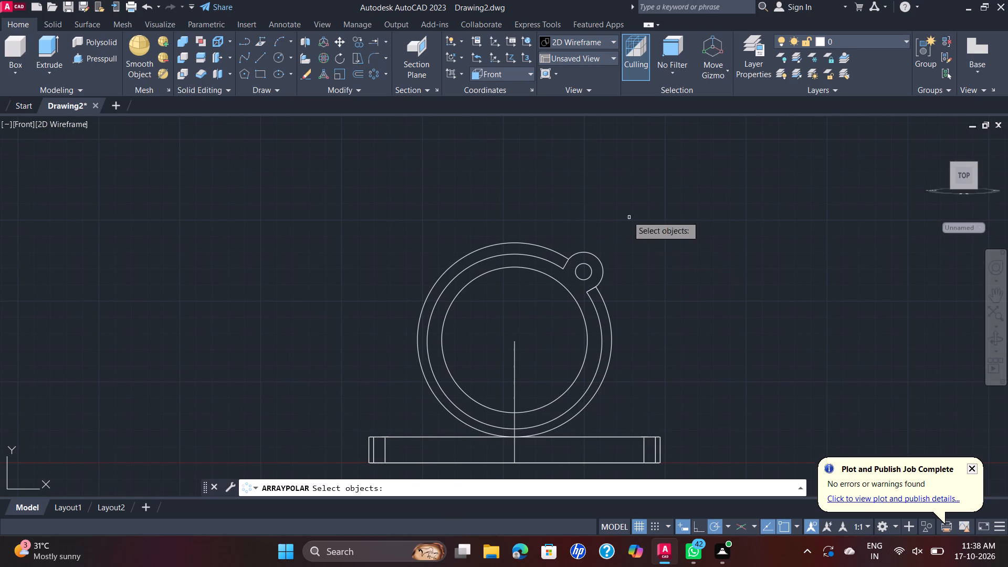
{"action": "left_click", "coordinate": [625, 211]}
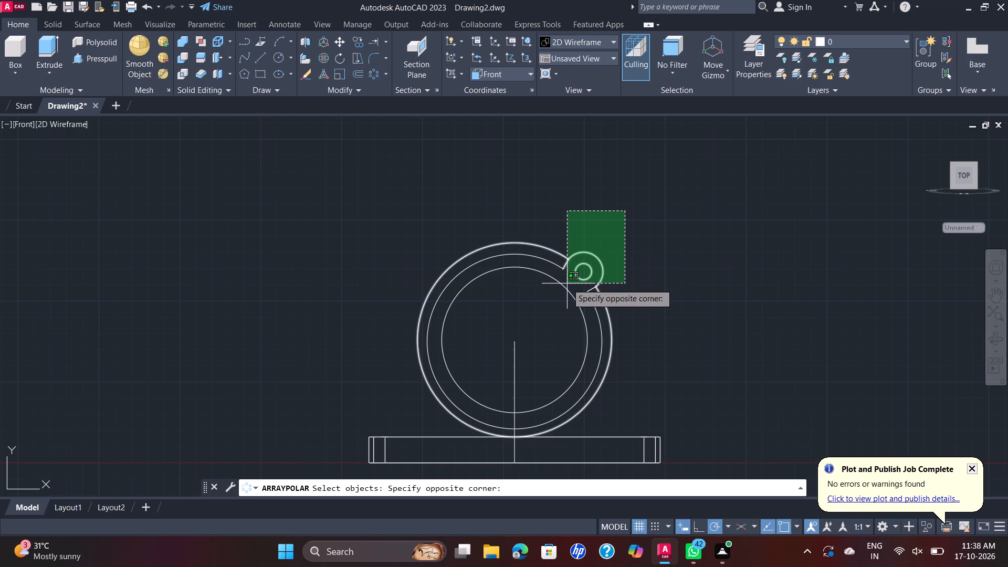
{"action": "left_click", "coordinate": [581, 282]}
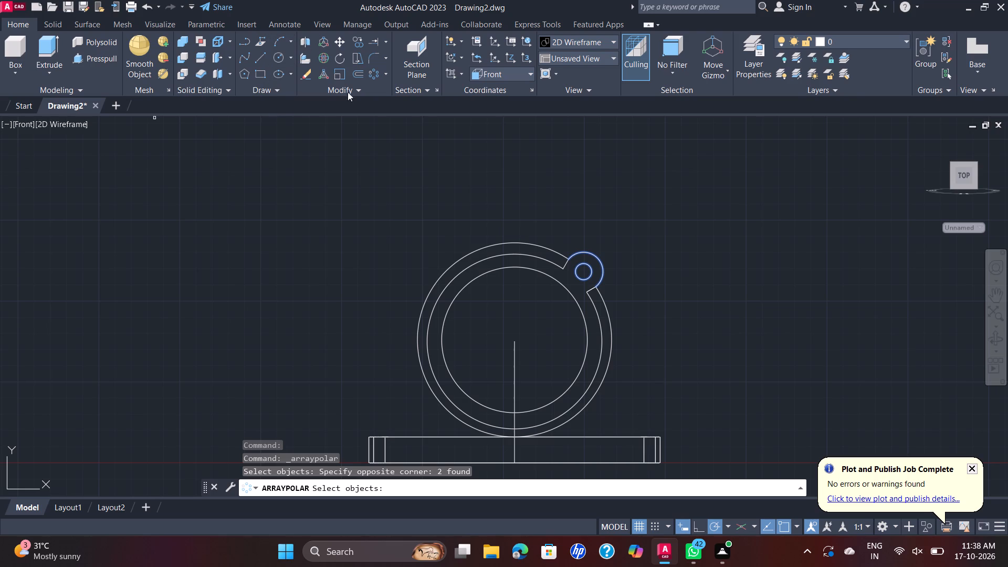
{"action": "right_click", "coordinate": [489, 297]}
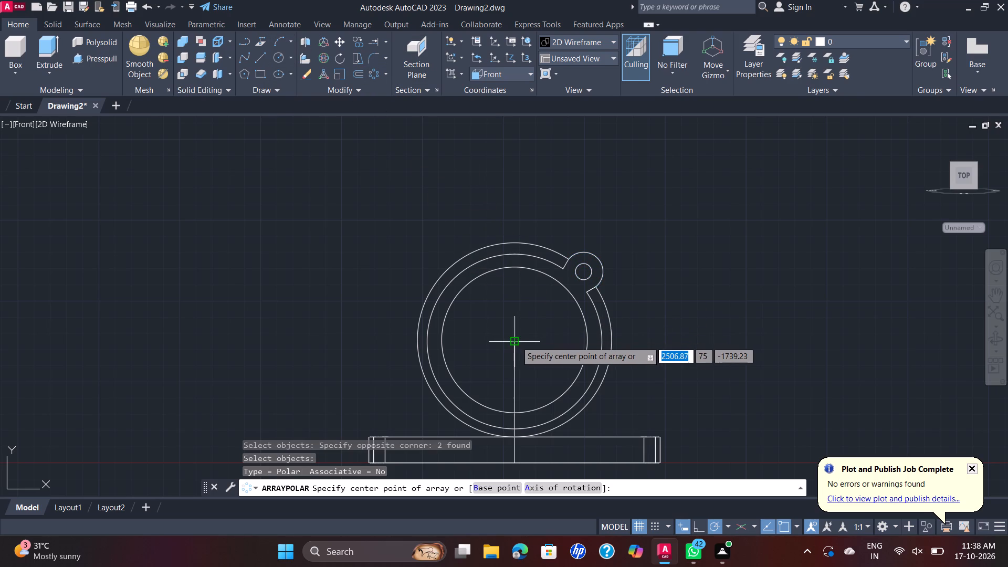
{"action": "left_click", "coordinate": [516, 341]}
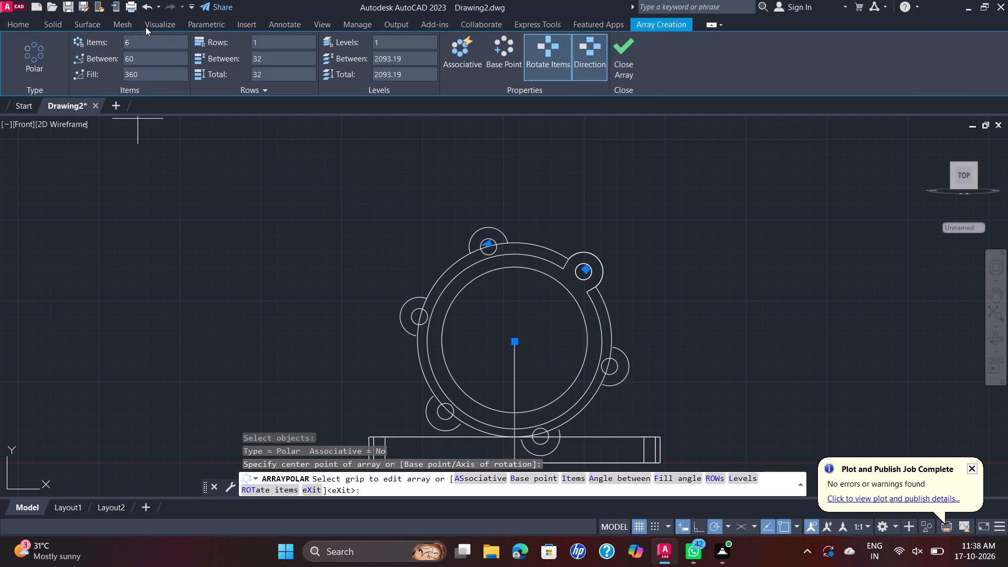
{"action": "left_click", "coordinate": [145, 38]}
{"action": "key", "text": "2"}
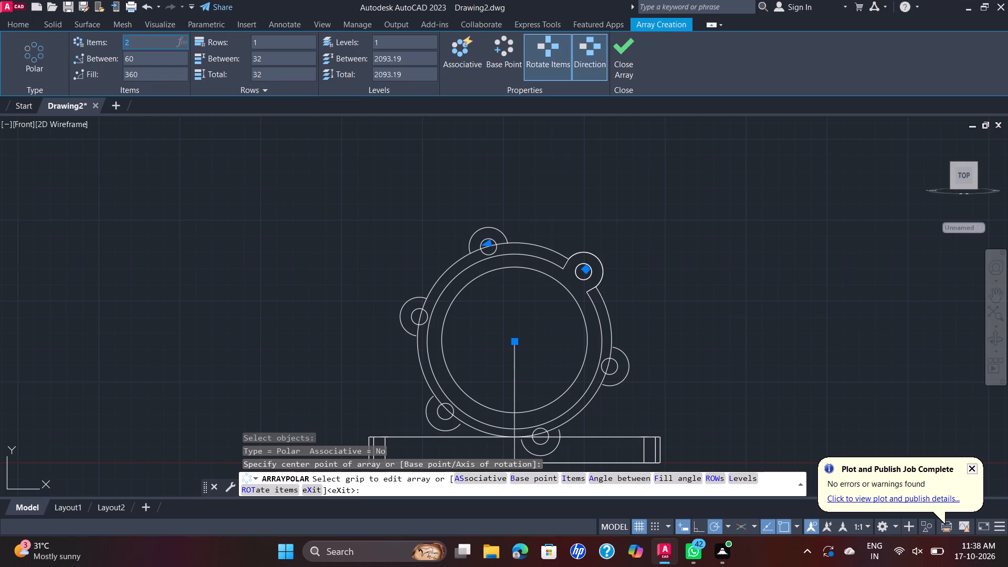
{"action": "key", "text": "Return"}
{"action": "scroll", "coordinate": [141, 59], "scroll_direction": "up", "scroll_amount": 1}
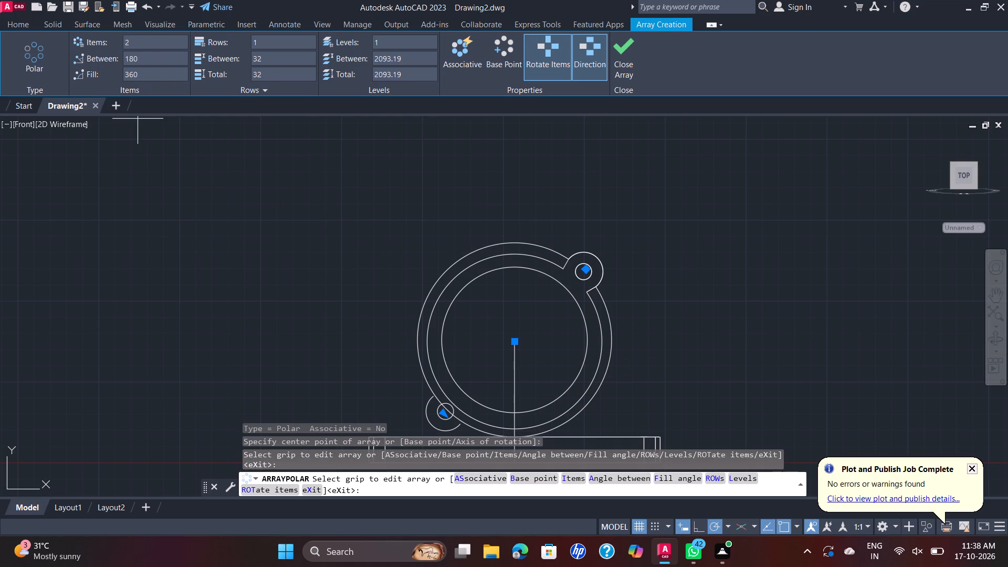
{"action": "key", "text": "Escape"}
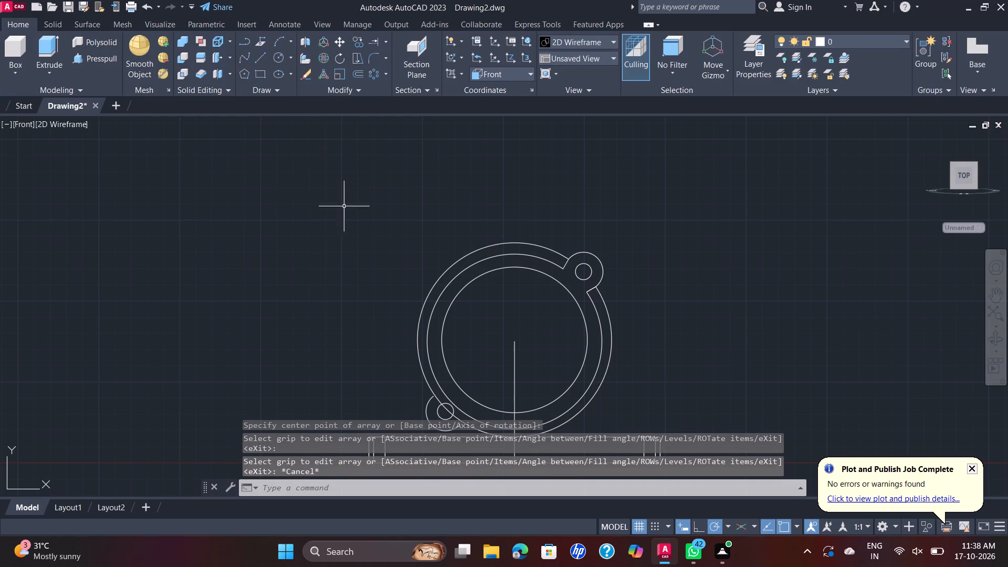
Draw a line from the upper end of the lower lug's arc inward, perpendicular to the middle ring circle.
{"action": "middle_click_drag", "start_coordinate": [421, 250], "coordinate": [449, 167]}
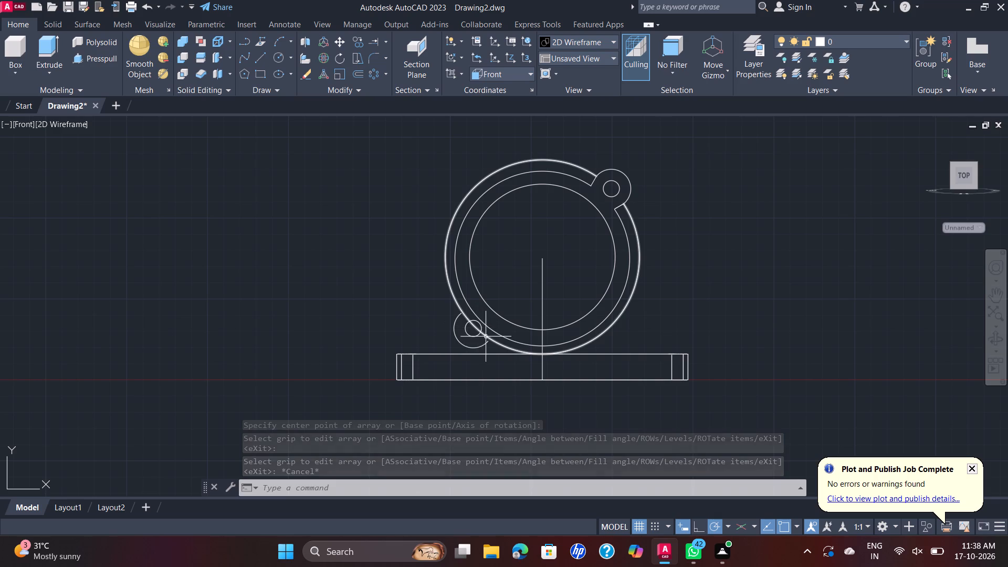
{"action": "scroll", "coordinate": [489, 349], "scroll_direction": "up", "scroll_amount": 3}
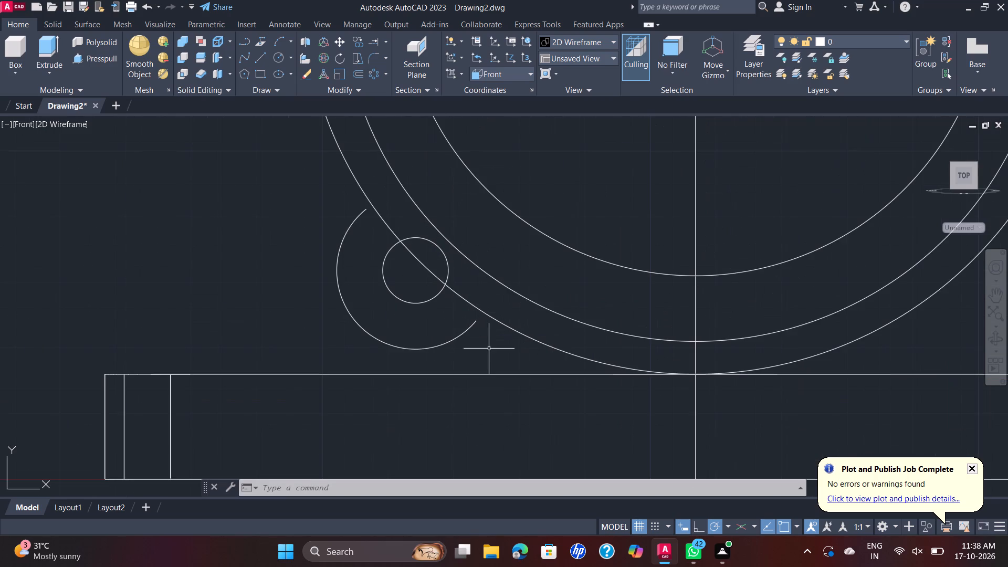
{"action": "scroll", "coordinate": [489, 349], "scroll_direction": "up", "scroll_amount": 2}
{"action": "scroll", "coordinate": [489, 349], "scroll_direction": "down", "scroll_amount": 4}
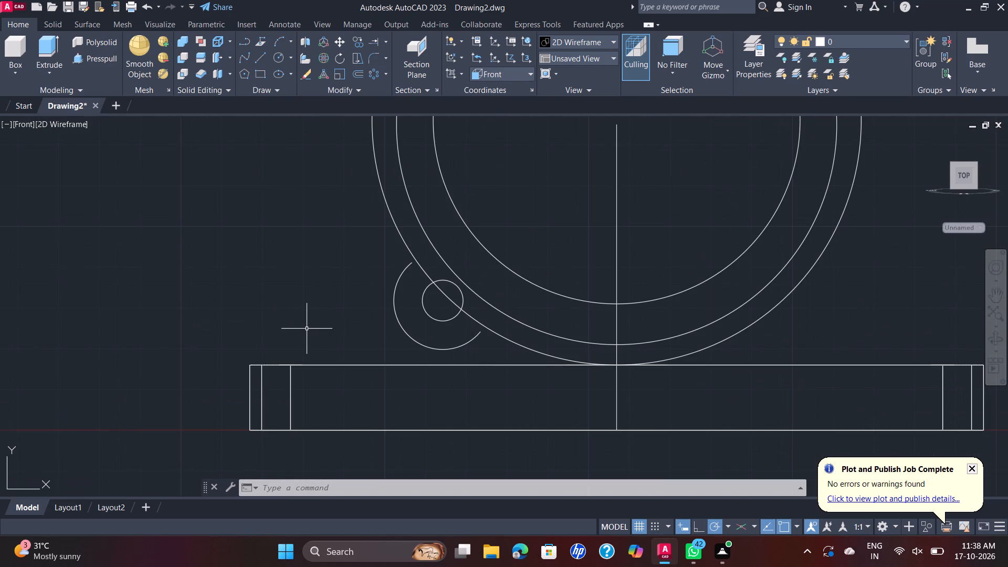
{"action": "key", "text": "l"}
{"action": "key", "text": "Return"}
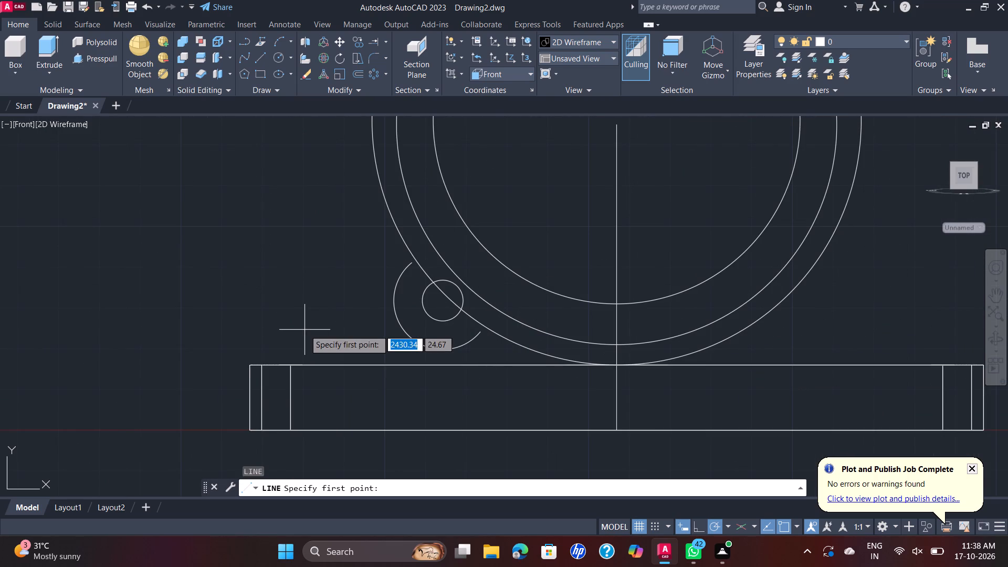
{"action": "scroll", "coordinate": [411, 269], "scroll_direction": "up", "scroll_amount": 1}
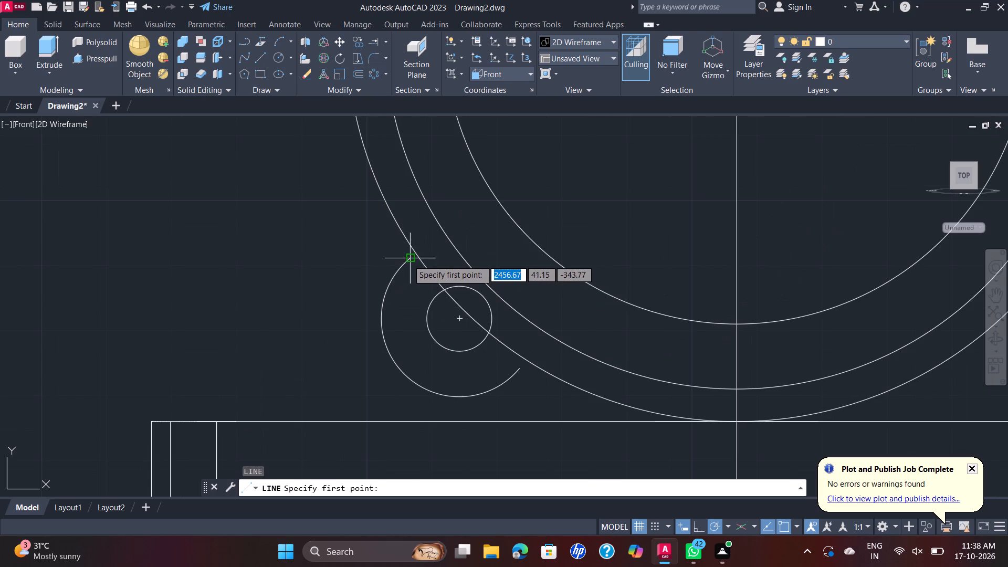
{"action": "left_click", "coordinate": [408, 260]}
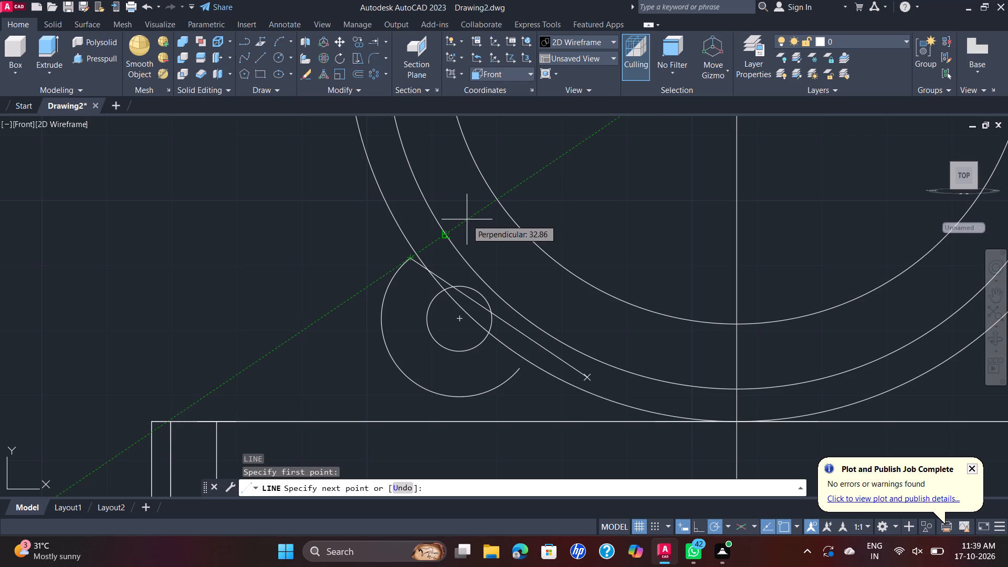
{"action": "left_click", "coordinate": [467, 219]}
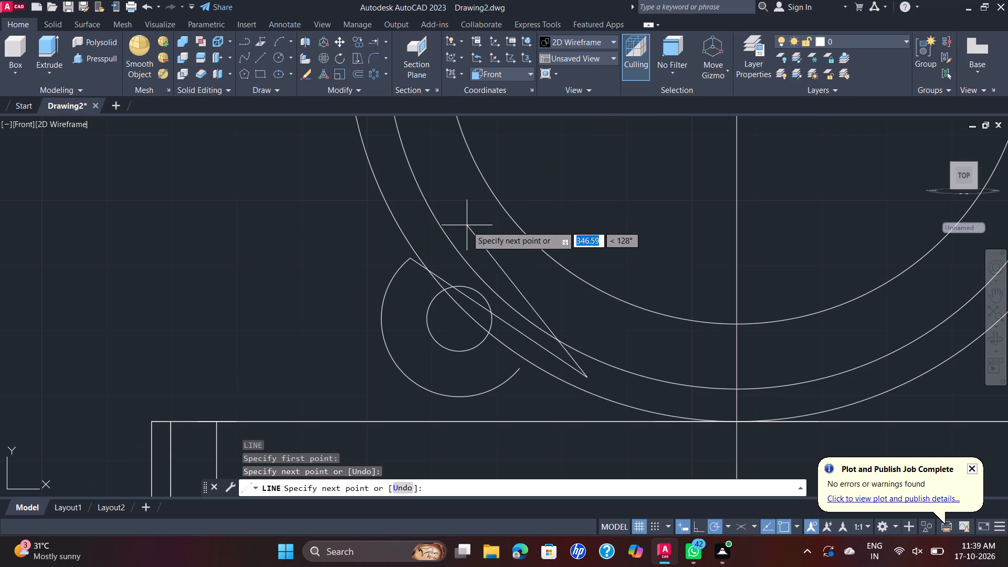
{"action": "key", "text": "ctrl+z"}
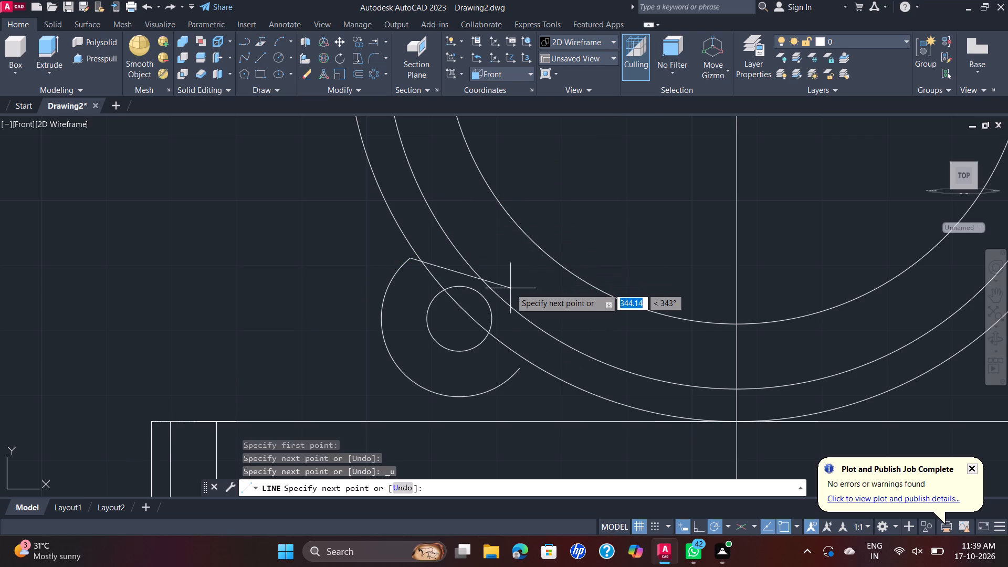
{"action": "left_click", "coordinate": [448, 233]}
{"action": "key", "text": "Escape"}
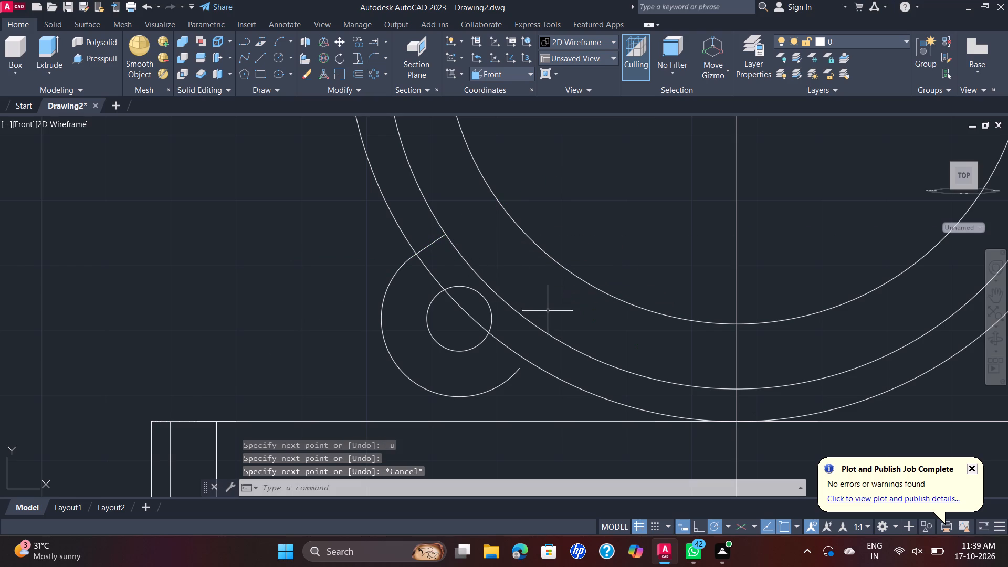
Draw a line from the lower end of the lower lug's arc inward to the middle ring circle.
{"action": "key", "text": "space"}
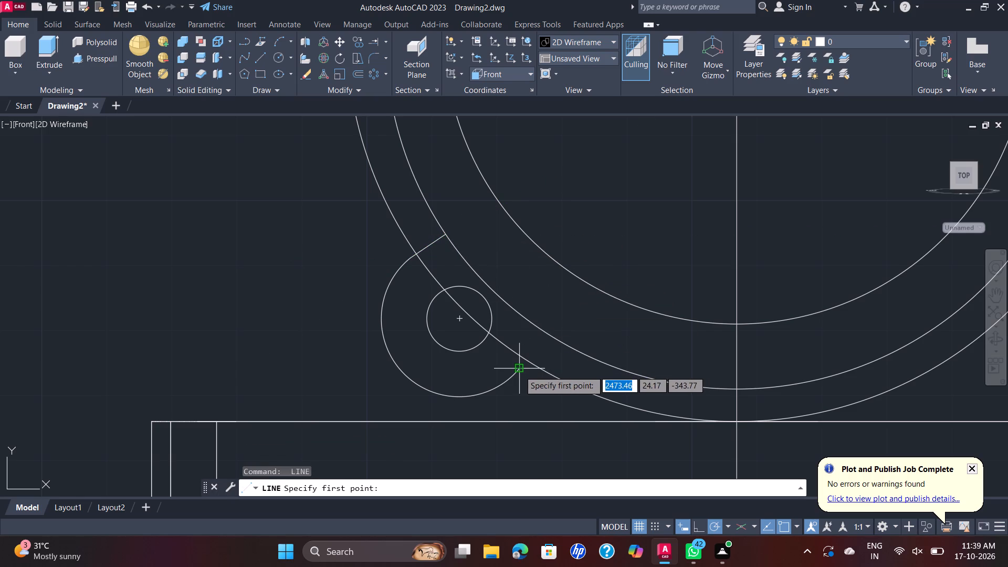
{"action": "left_click", "coordinate": [519, 371]}
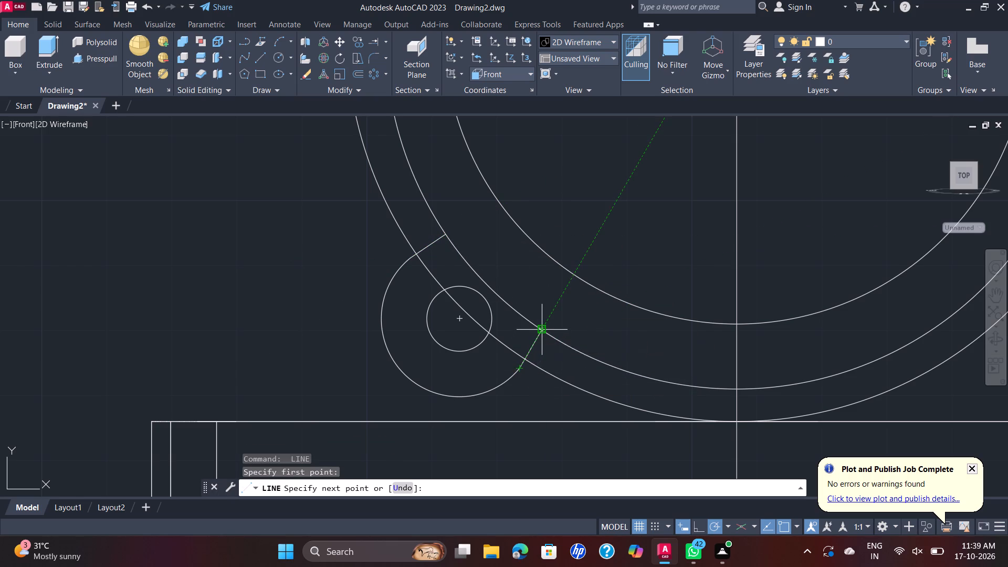
{"action": "left_click", "coordinate": [540, 332]}
{"action": "key", "text": "Escape"}
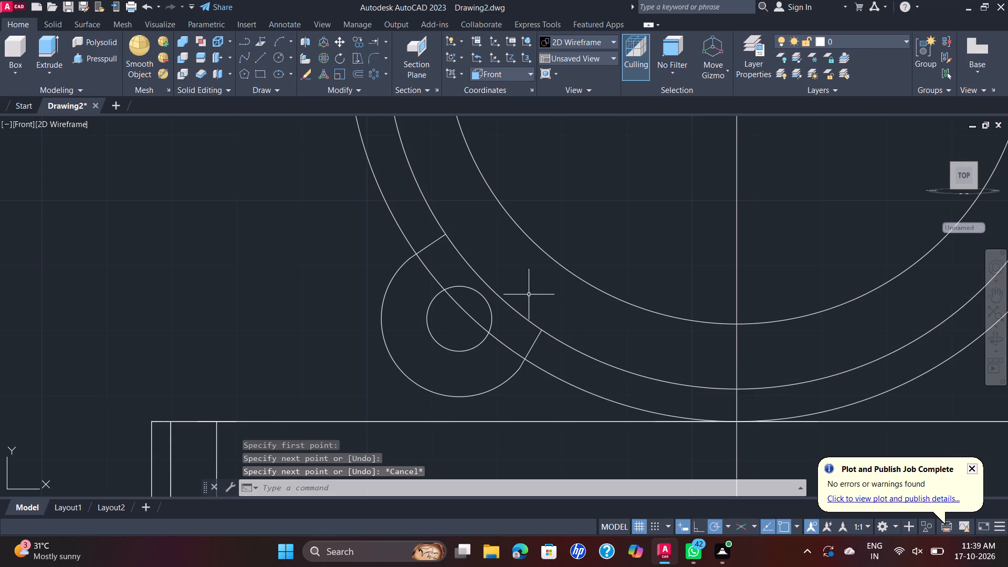
Trim away the middle and outer ring circle portions between the lower lug's two side lines, including inside its bolt hole.
{"action": "key", "text": "t"}
{"action": "key", "text": "r"}
{"action": "key", "text": "Return"}
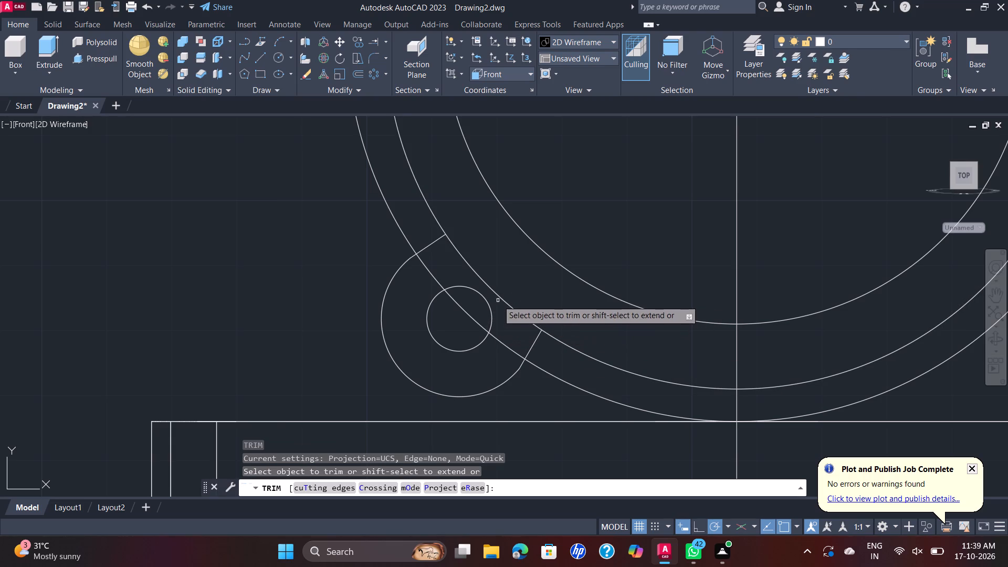
{"action": "scroll", "coordinate": [499, 297], "scroll_direction": "up", "scroll_amount": 3}
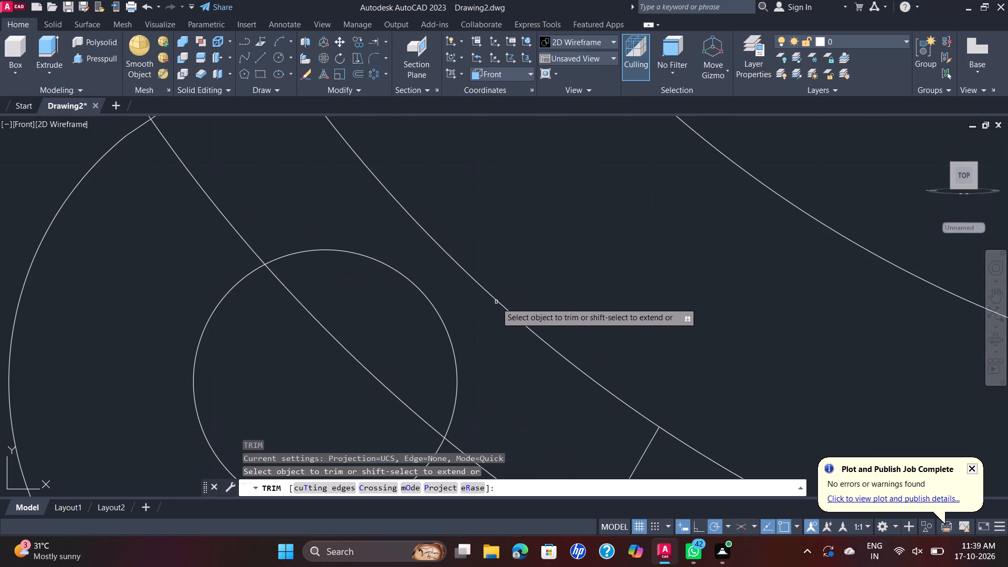
{"action": "left_click", "coordinate": [496, 300]}
{"action": "scroll", "coordinate": [496, 300], "scroll_direction": "down", "scroll_amount": 3}
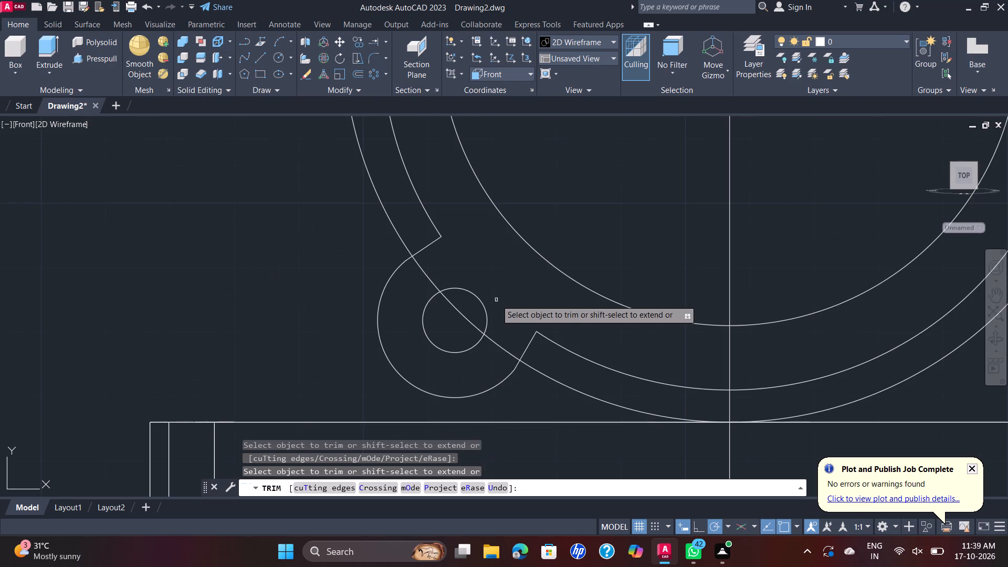
{"action": "scroll", "coordinate": [497, 342], "scroll_direction": "up", "scroll_amount": 2}
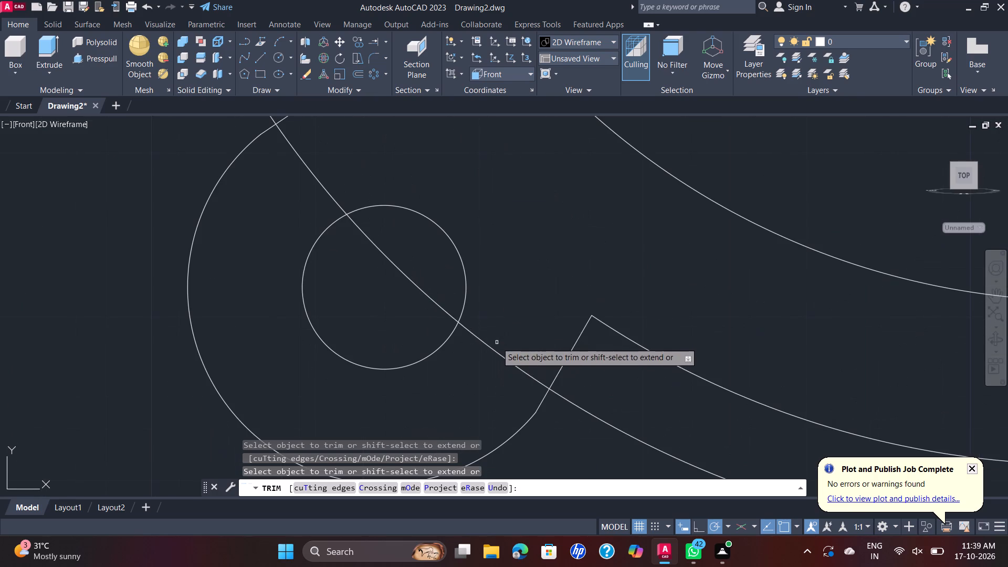
{"action": "left_click", "coordinate": [493, 350]}
{"action": "left_click", "coordinate": [439, 308]}
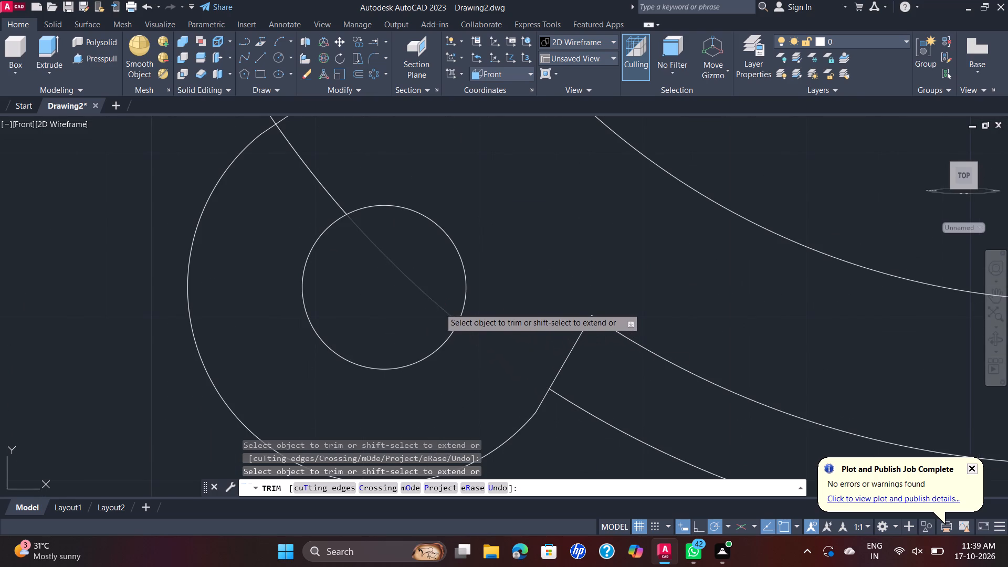
{"action": "left_click", "coordinate": [331, 199]}
{"action": "scroll", "coordinate": [332, 198], "scroll_direction": "down", "scroll_amount": 4}
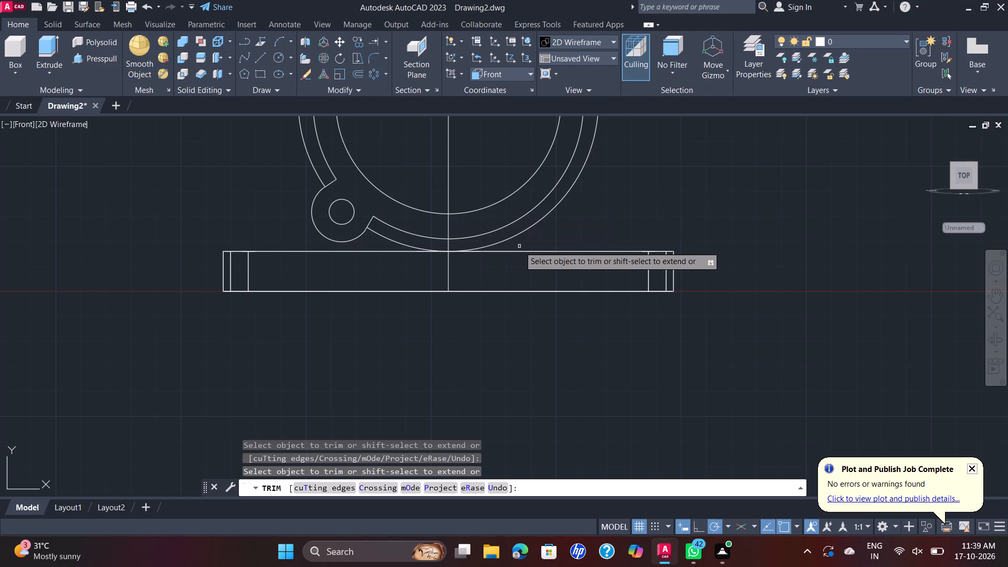
{"action": "scroll", "coordinate": [519, 245], "scroll_direction": "down", "scroll_amount": 2}
{"action": "key", "text": "grave"}
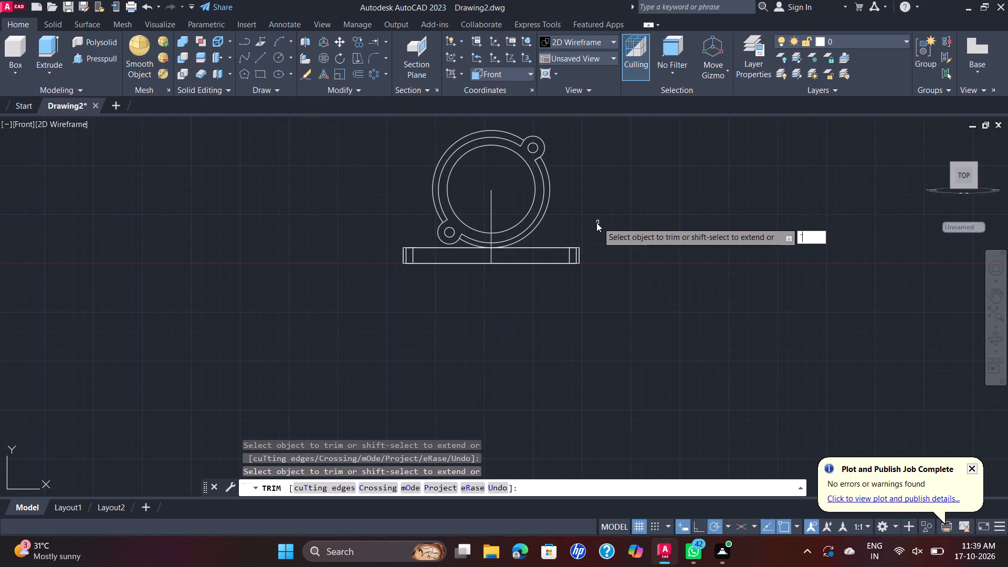
{"action": "key", "text": "Escape"}
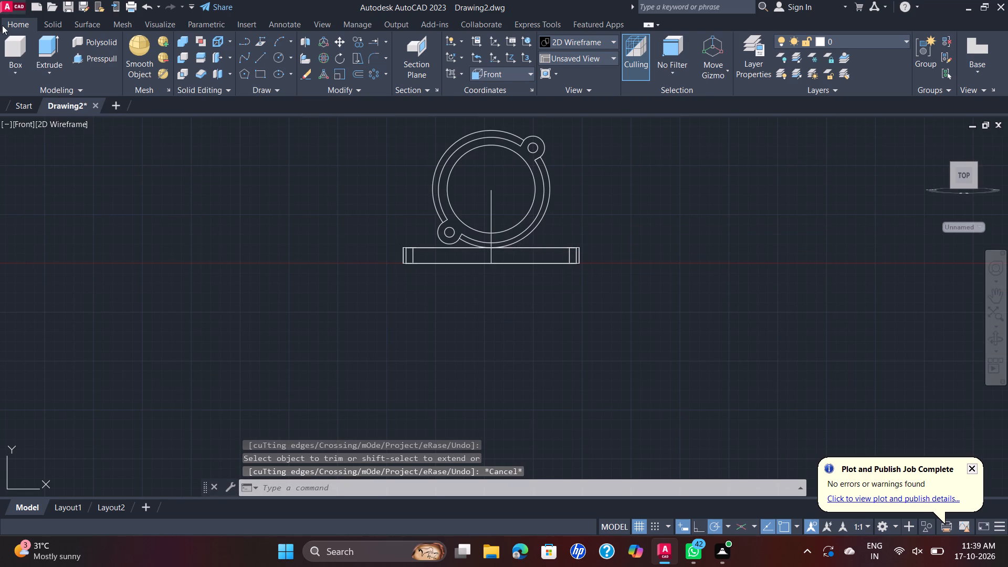
Switch to the SE Isometric view to inspect the lugged ring profile against the base plate.
{"action": "left_click", "coordinate": [26, 123]}
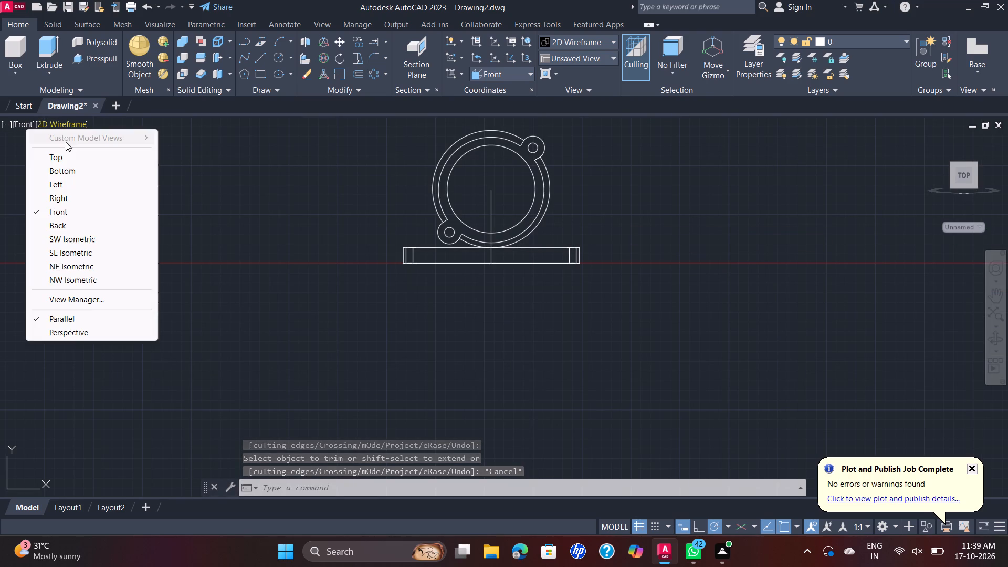
{"action": "left_click", "coordinate": [83, 247]}
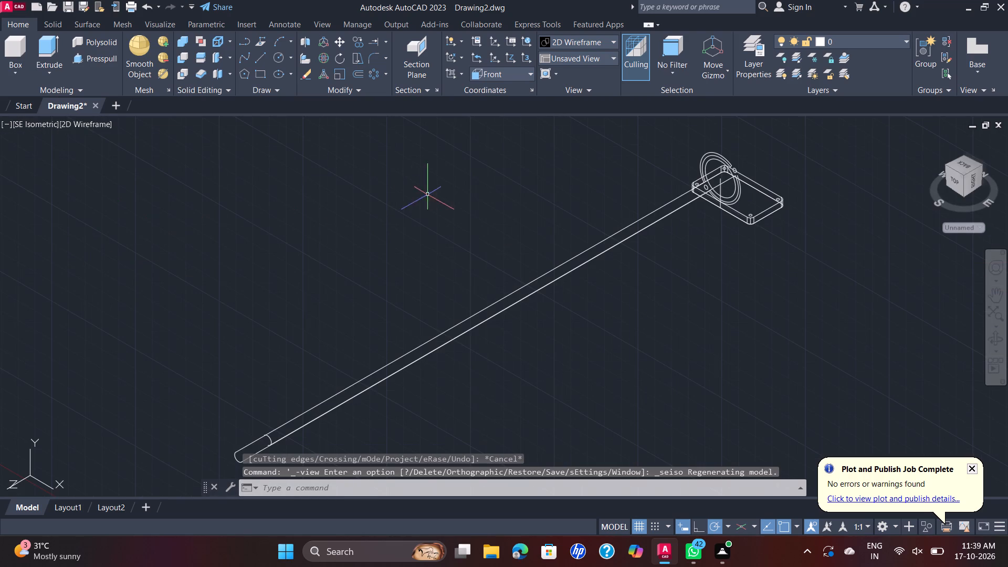
Examine the lugged ring profile and the long lines running away from the base plate in the isometric view.
{"action": "scroll", "coordinate": [710, 190], "scroll_direction": "up", "scroll_amount": 4}
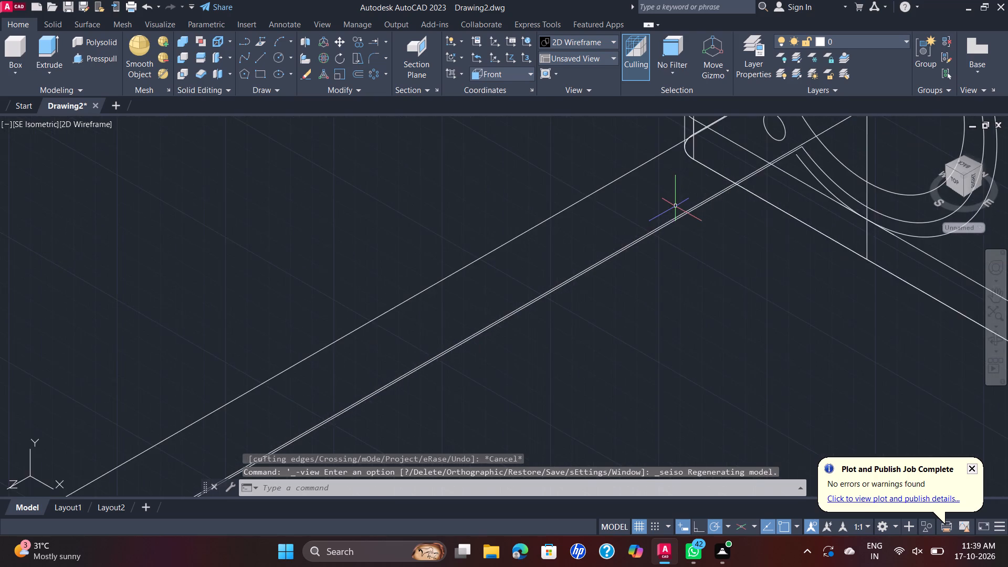
{"action": "scroll", "coordinate": [676, 207], "scroll_direction": "down", "scroll_amount": 3}
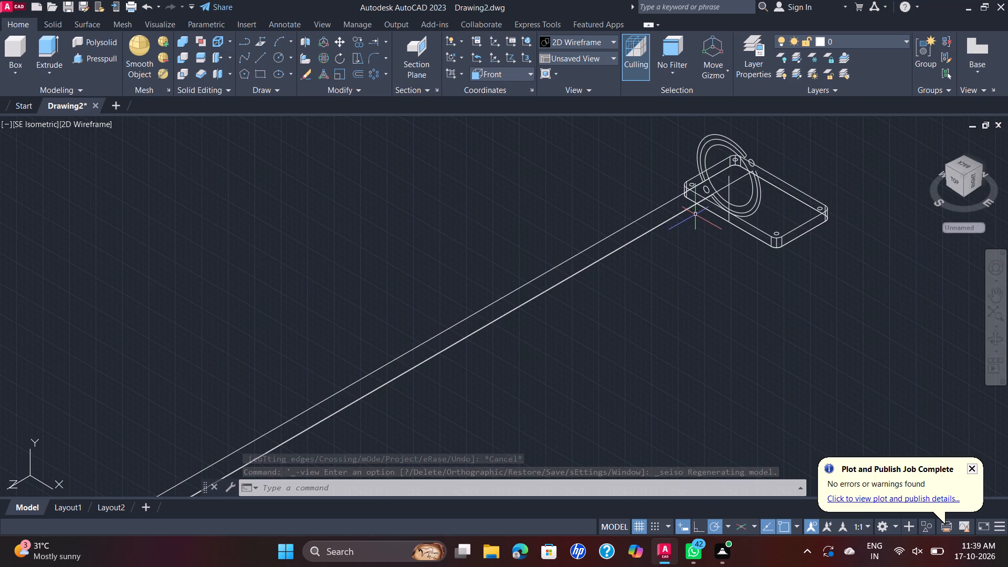
{"action": "scroll", "coordinate": [697, 212], "scroll_direction": "down", "scroll_amount": 2}
{"action": "scroll", "coordinate": [573, 309], "scroll_direction": "up", "scroll_amount": 1}
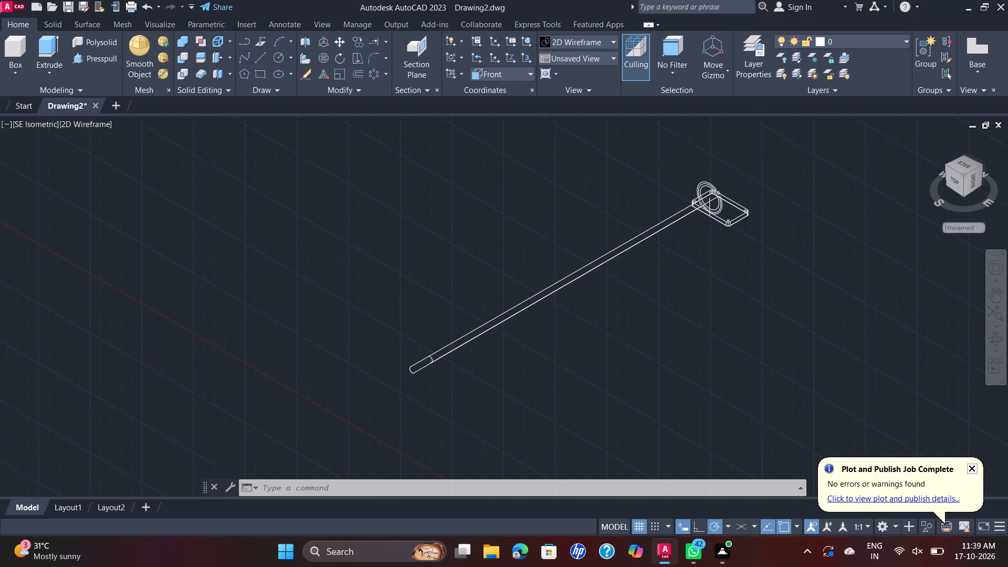
{"action": "scroll", "coordinate": [573, 309], "scroll_direction": "up", "scroll_amount": 1}
{"action": "scroll", "coordinate": [573, 309], "scroll_direction": "down", "scroll_amount": 3}
{"action": "scroll", "coordinate": [572, 313], "scroll_direction": "up", "scroll_amount": 1}
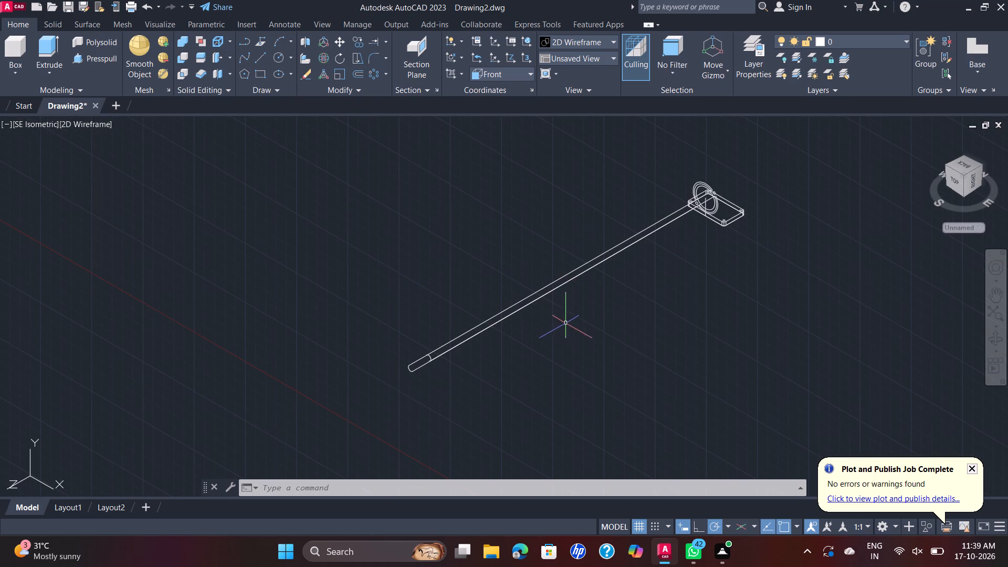
Undo the lower lug's circle trims, its two side lines and the polar array that copied the lug.
{"action": "key", "text": "ctrl+z"}
{"action": "key", "text": "ctrl+z"}
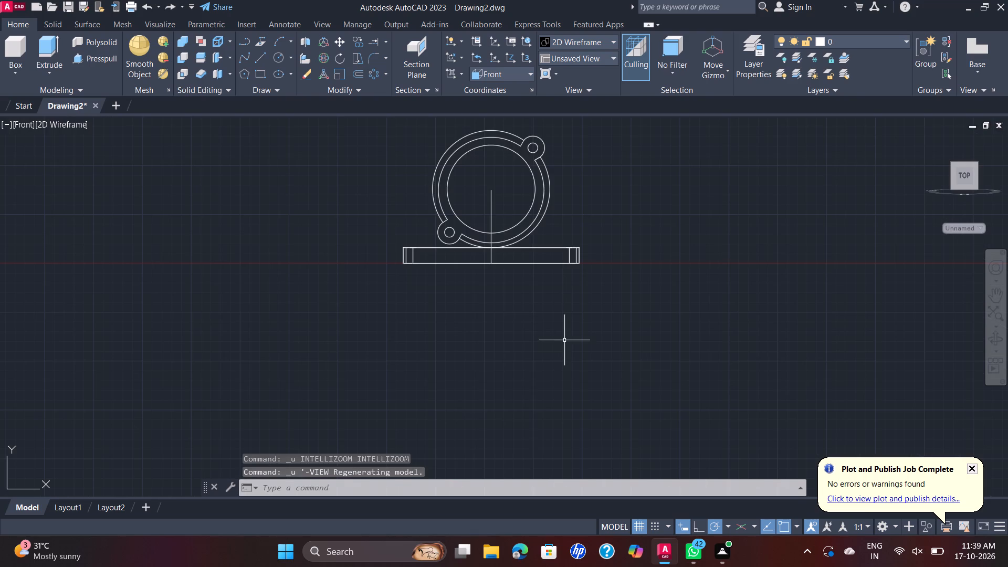
{"action": "key", "text": "ctrl+z"}
{"action": "key", "text": "ctrl+z"}
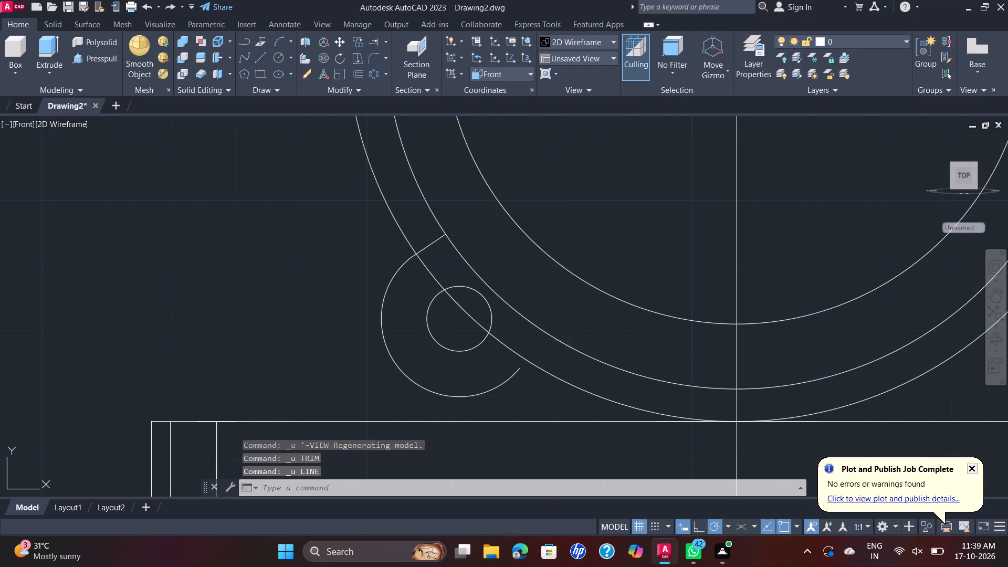
{"action": "key", "text": "ctrl+z"}
{"action": "key", "text": "ctrl+z"}
{"action": "key", "text": "ctrl+z"}
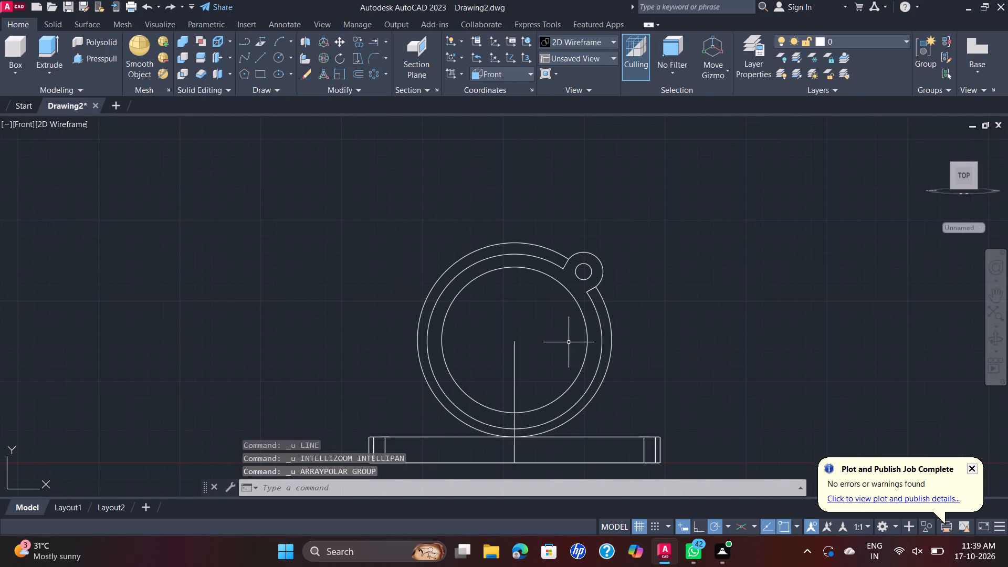
{"action": "key", "text": "ctrl+z"}
Switch to the SE Isometric view to check whether the remaining lug geometry lies in the ring's plane.
{"action": "scroll", "coordinate": [572, 343], "scroll_direction": "down", "scroll_amount": 2, "text": "ctrl"}
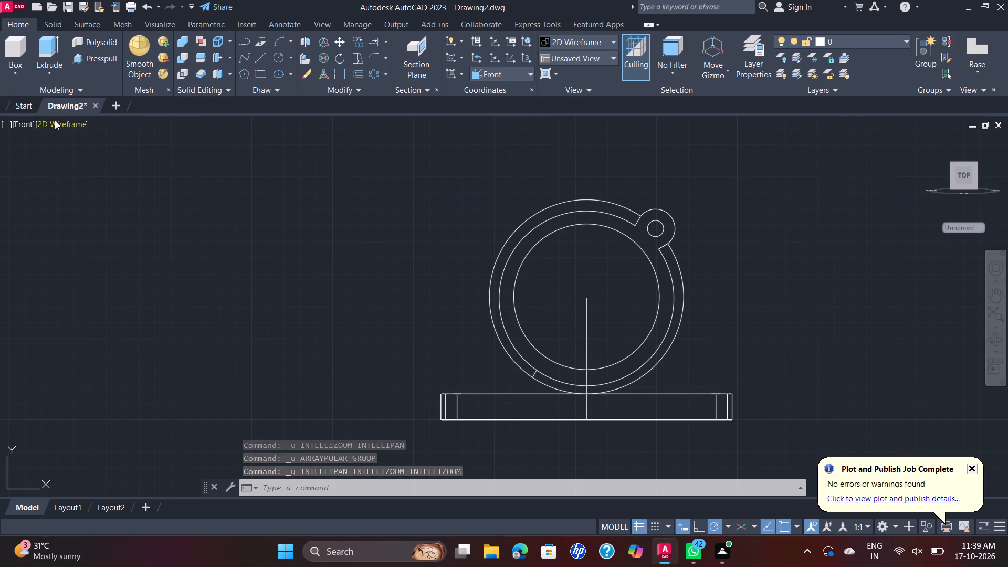
{"action": "left_click", "coordinate": [29, 124]}
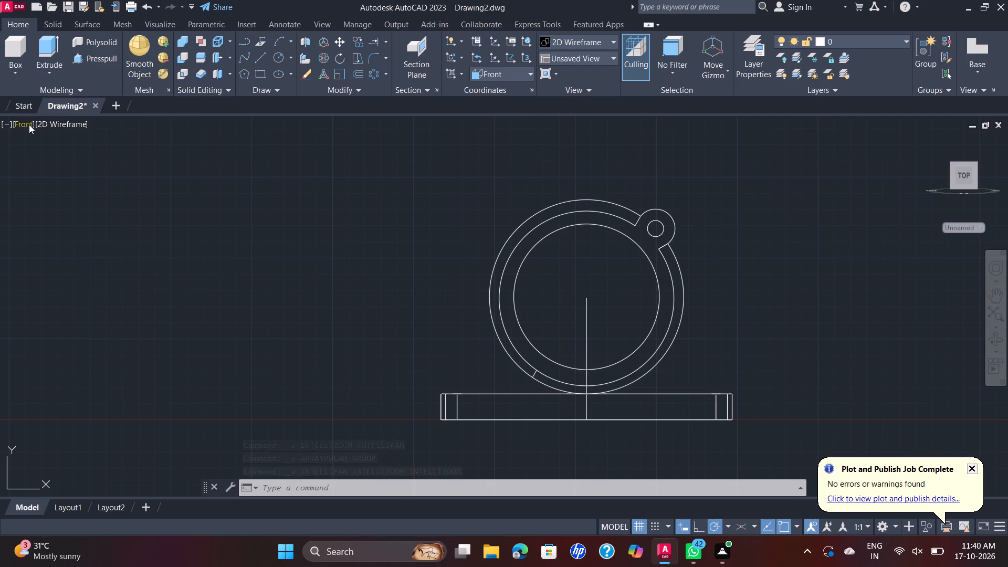
{"action": "left_click", "coordinate": [99, 251]}
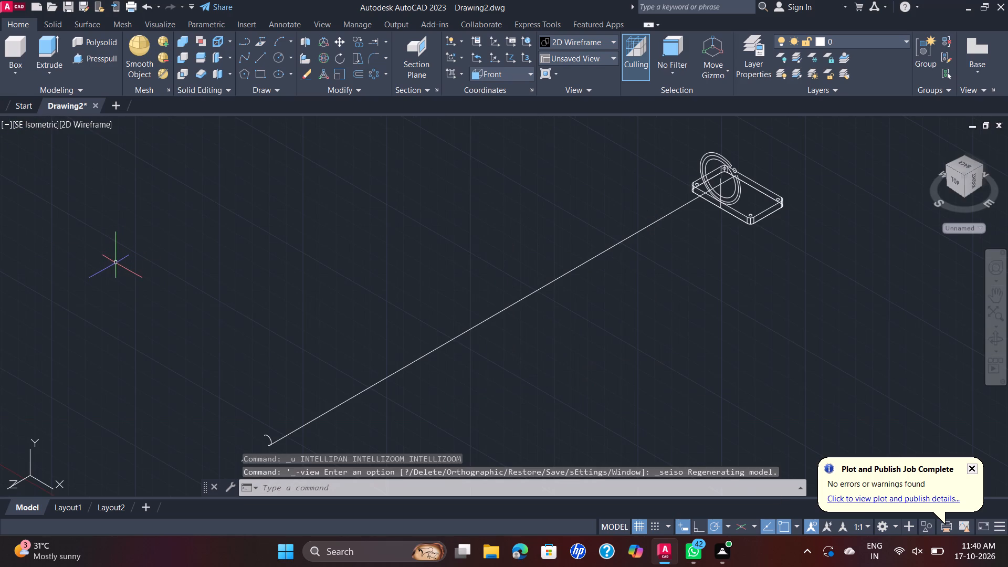
Undo the upper lug's circle trims and side lines, going back to the full ring circles with loose lug arcs.
{"action": "key", "text": "ctrl+z"}
{"action": "key", "text": "ctrl+z"}
{"action": "key", "text": "ctrl+z"}
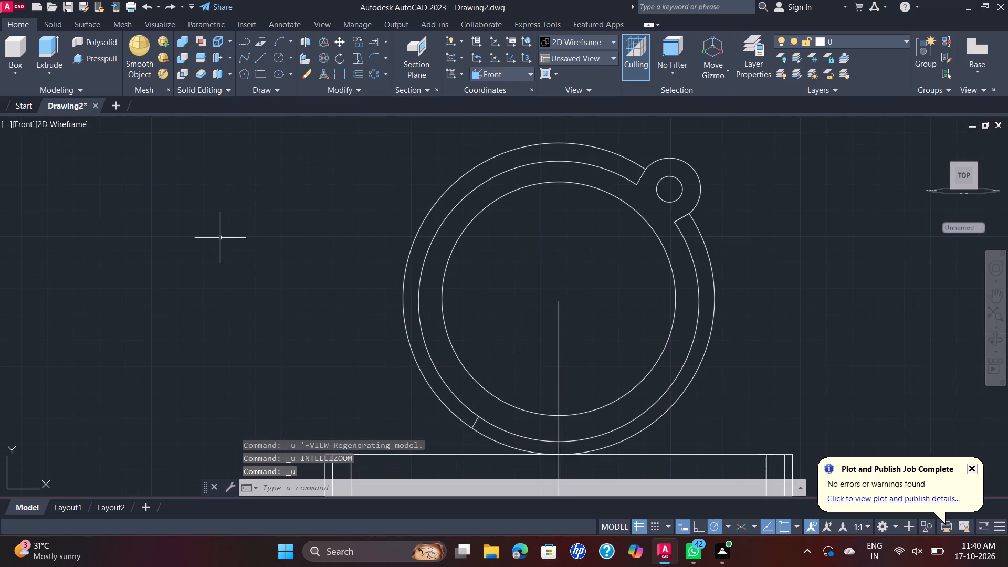
{"action": "key", "text": "ctrl+z"}
{"action": "key", "text": "ctrl+z"}
{"action": "key", "text": "ctrl+z"}
{"action": "key", "text": "ctrl+z"}
{"action": "key", "text": "ctrl+z"}
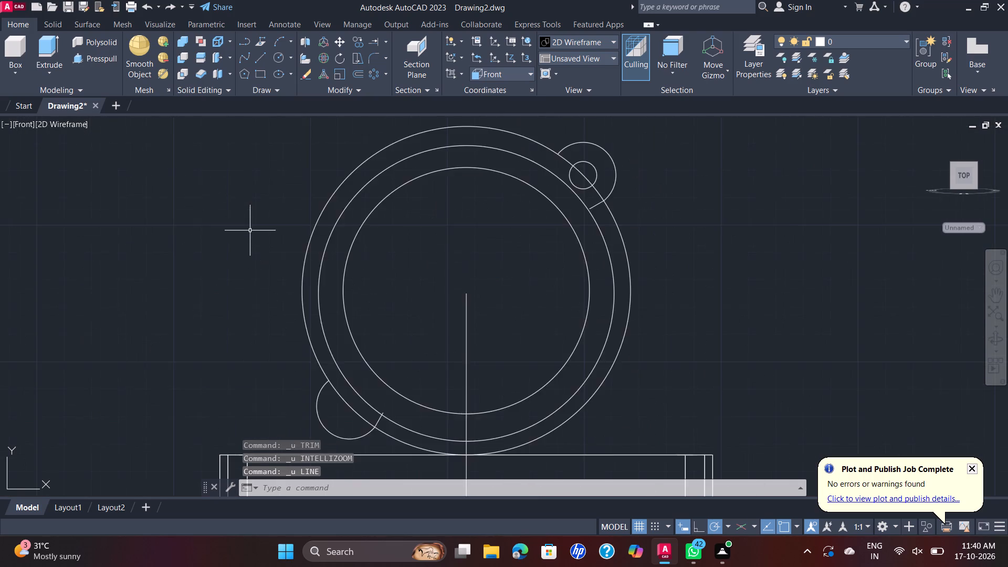
{"action": "key", "text": "ctrl+z"}
{"action": "key", "text": "ctrl+z"}
{"action": "key", "text": "ctrl+z"}
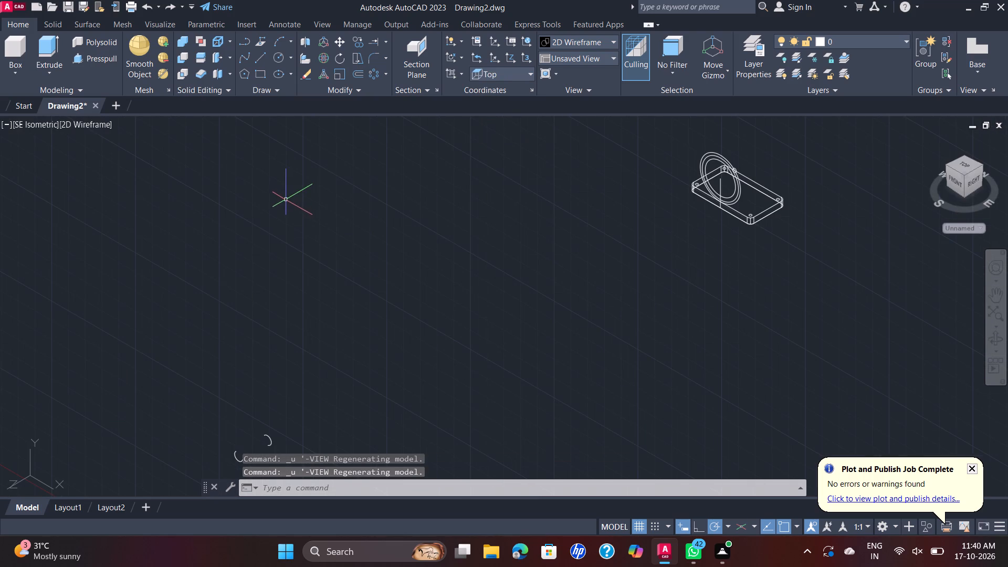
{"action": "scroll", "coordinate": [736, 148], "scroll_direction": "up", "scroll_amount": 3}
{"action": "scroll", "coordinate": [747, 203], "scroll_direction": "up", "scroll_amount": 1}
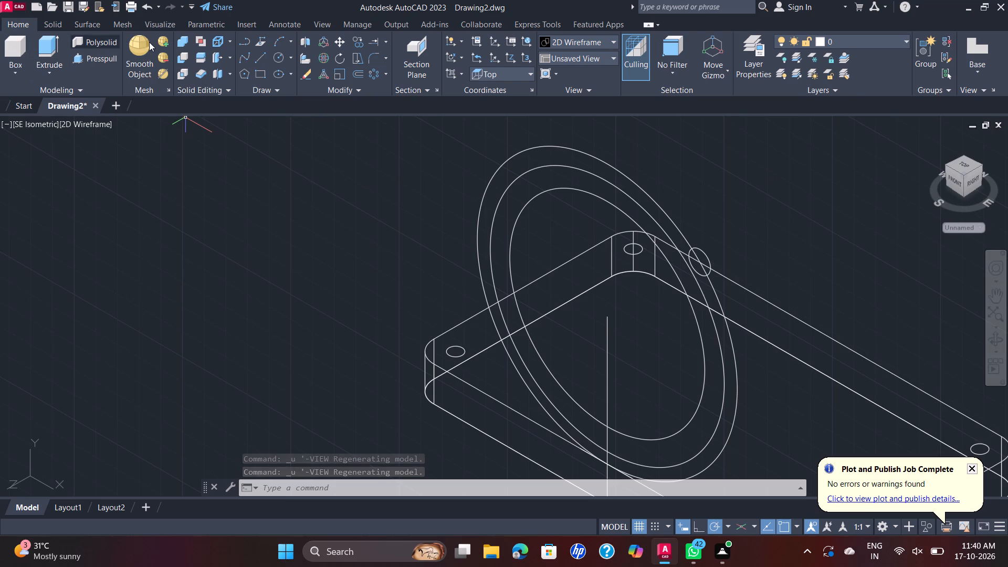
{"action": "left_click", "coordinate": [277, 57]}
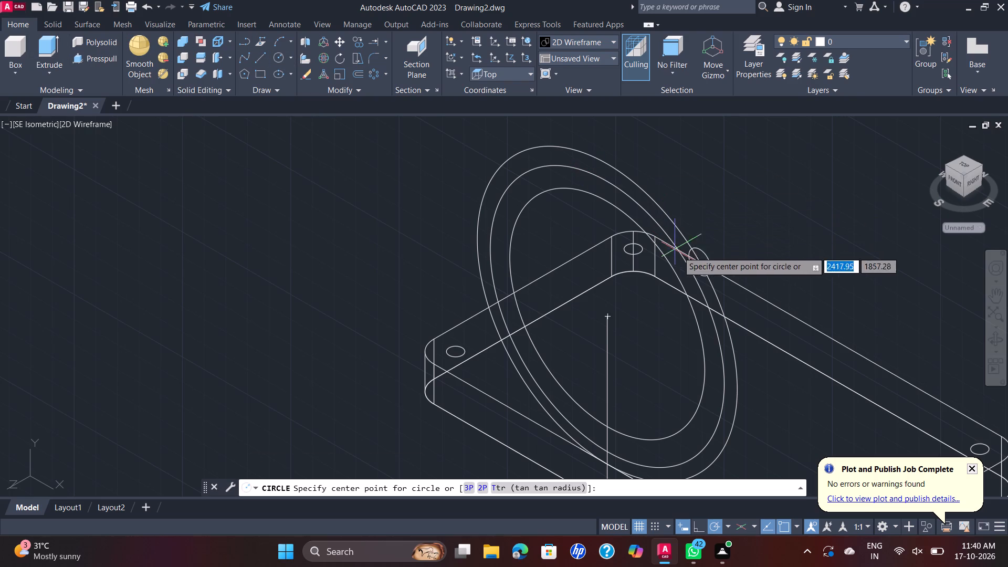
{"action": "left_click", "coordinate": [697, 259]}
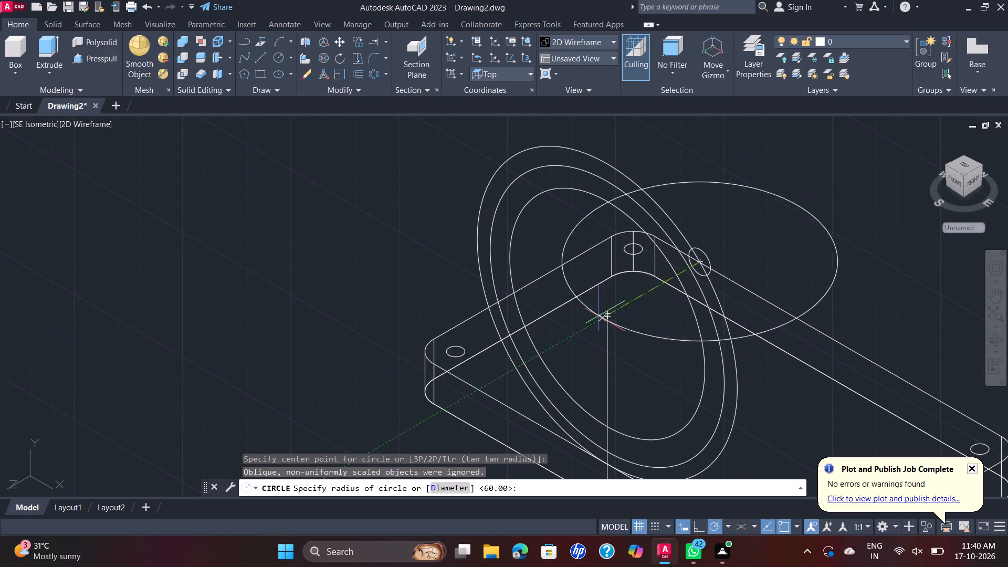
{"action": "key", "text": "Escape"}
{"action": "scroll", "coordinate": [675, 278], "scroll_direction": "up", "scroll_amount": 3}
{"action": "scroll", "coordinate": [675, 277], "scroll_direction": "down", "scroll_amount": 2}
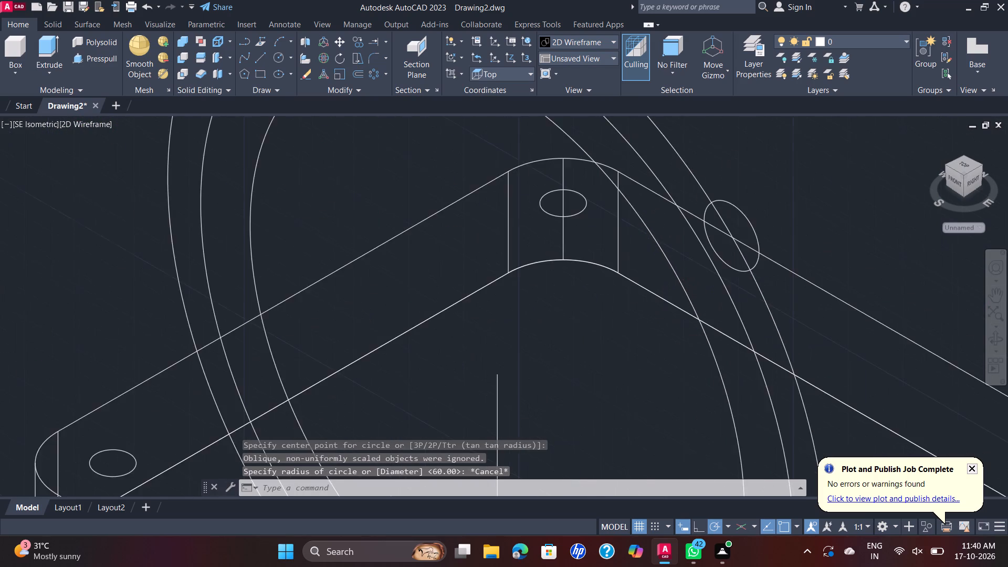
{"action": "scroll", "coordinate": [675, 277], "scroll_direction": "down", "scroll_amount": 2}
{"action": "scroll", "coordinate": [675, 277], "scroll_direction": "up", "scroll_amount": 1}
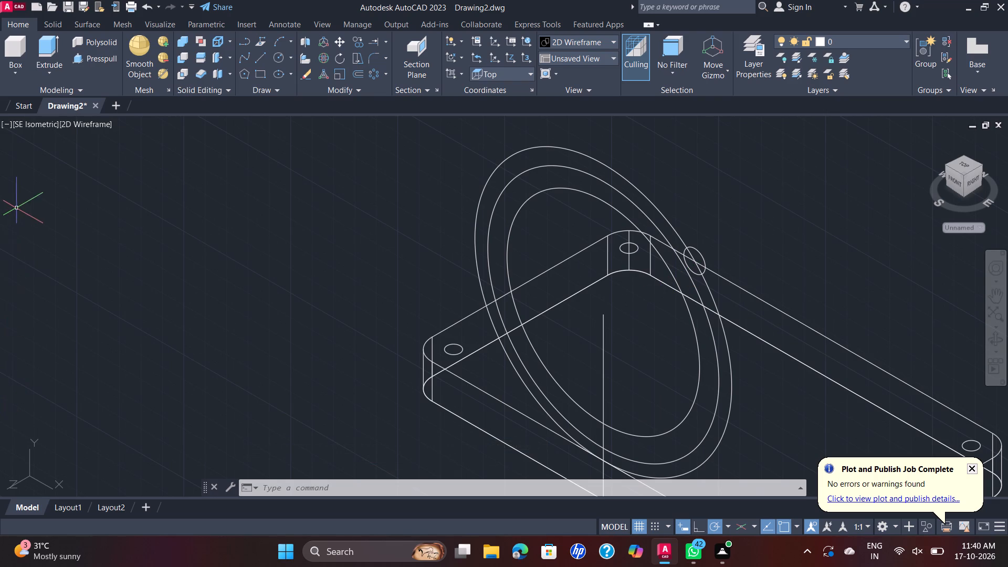
In the Front view, draw a circle of radius 12 in the empty space to the left of the ring.
{"action": "left_click", "coordinate": [47, 122]}
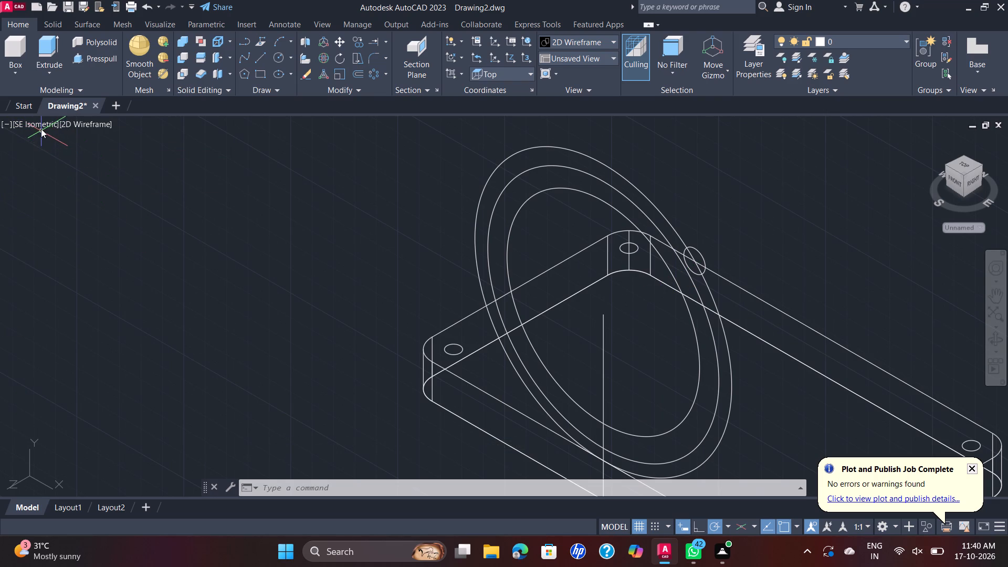
{"action": "left_click", "coordinate": [41, 129]}
{"action": "left_click", "coordinate": [99, 209]}
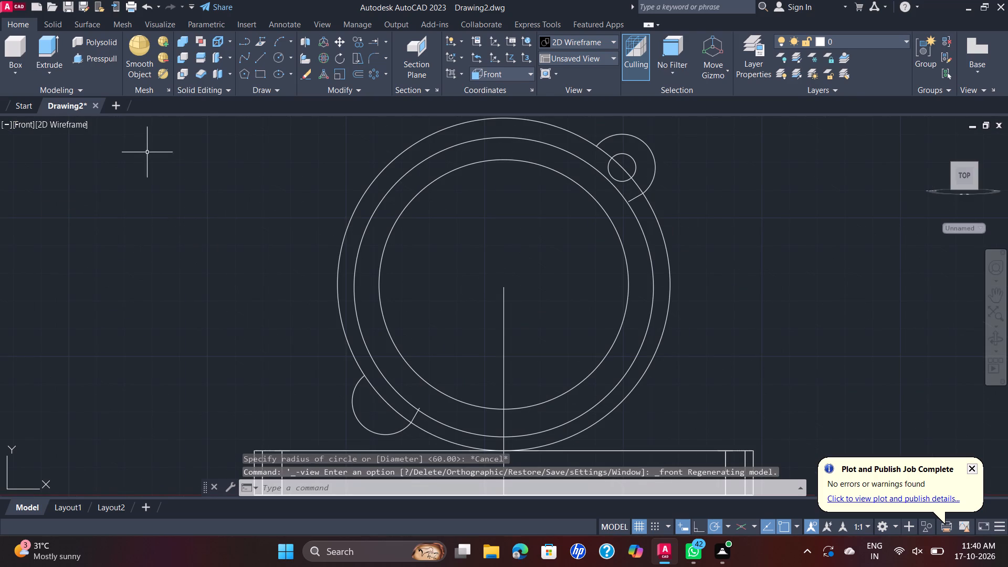
{"action": "left_click", "coordinate": [282, 57]}
{"action": "left_click", "coordinate": [158, 227]}
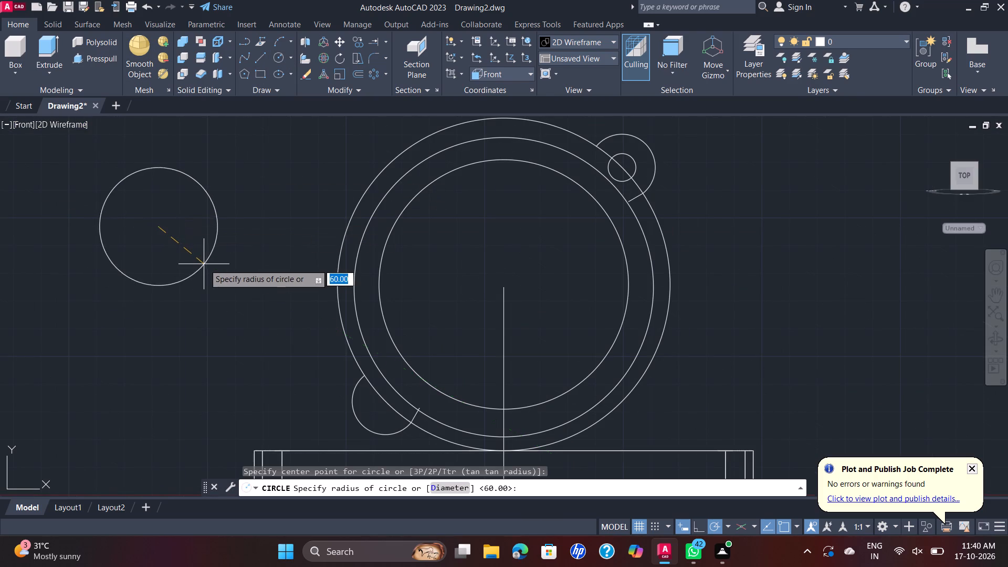
{"action": "type", "text": "12"}
{"action": "key", "text": "Return"}
Draw a circle of radius 5 concentric with the new radius 12 circle beside the ring.
{"action": "key", "text": "space"}
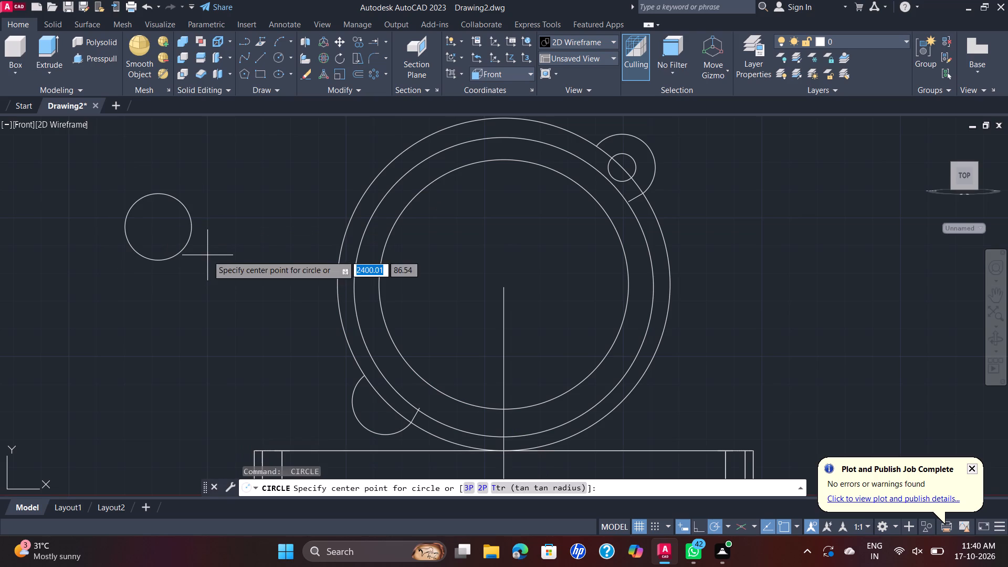
{"action": "left_click", "coordinate": [161, 229]}
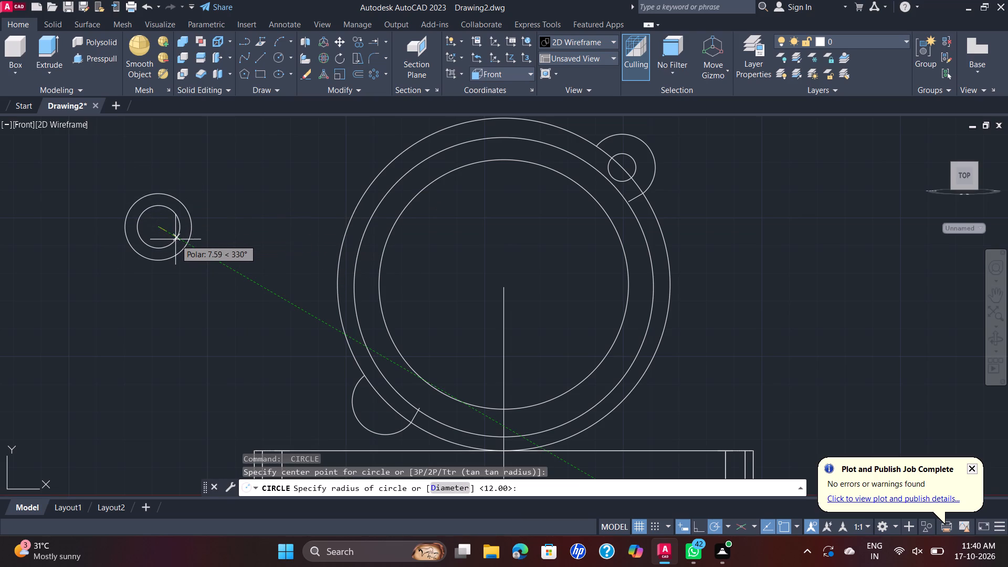
{"action": "key", "text": "5"}
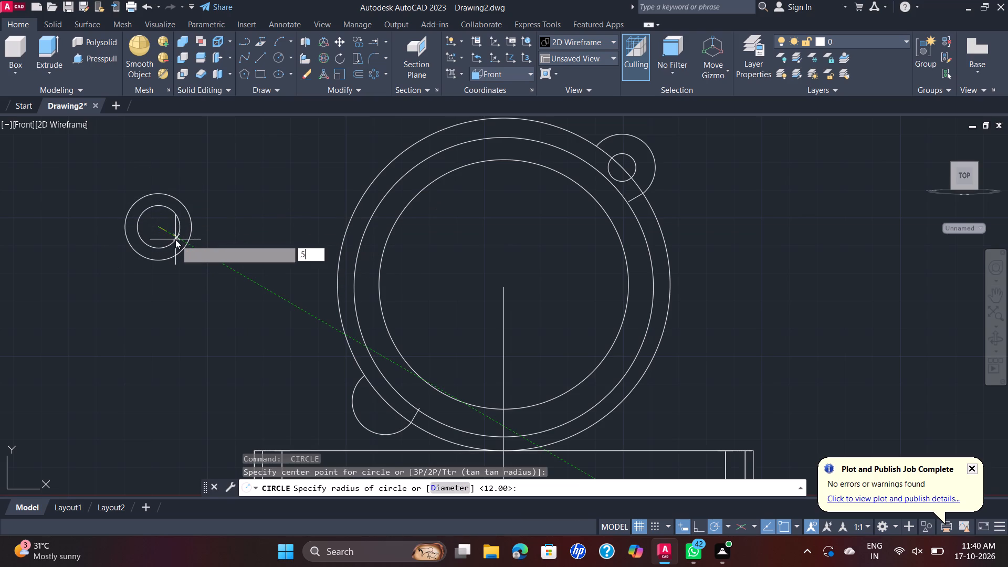
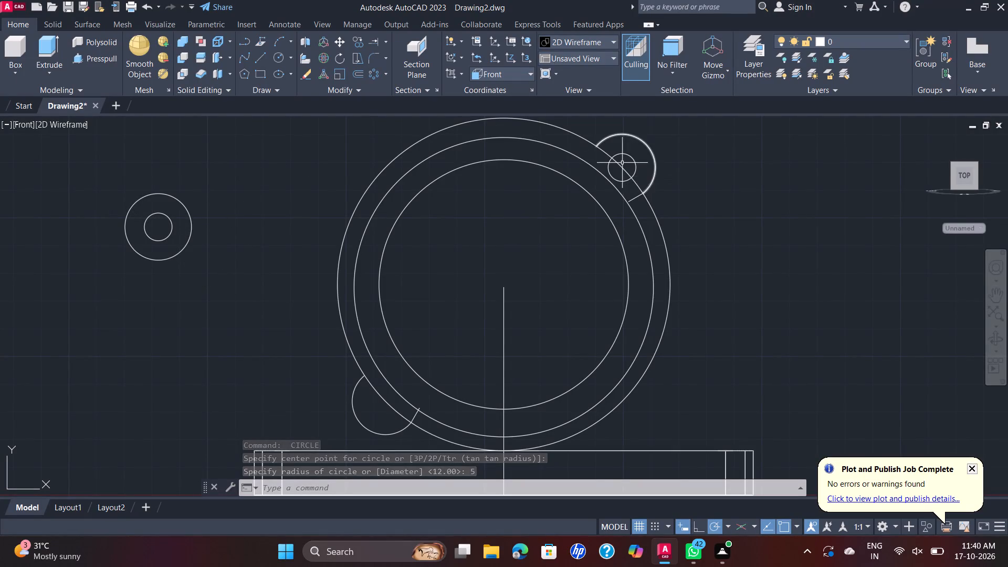
Switch to the SE Isometric view and locate the concentric radius 12 and 5 circles relative to the ring.
{"action": "left_click", "coordinate": [20, 126]}
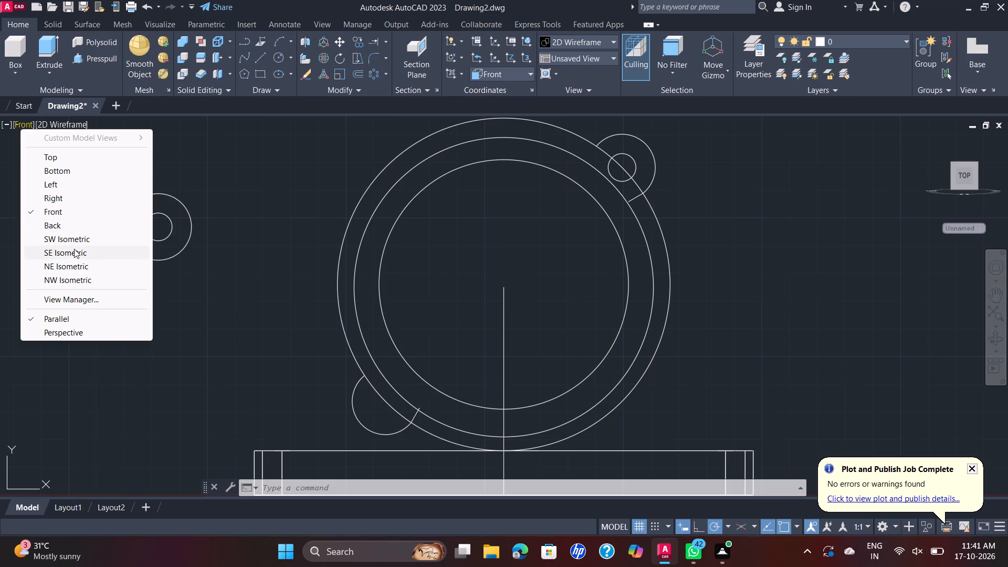
{"action": "left_click", "coordinate": [74, 249]}
{"action": "scroll", "coordinate": [769, 151], "scroll_direction": "up", "scroll_amount": 2}
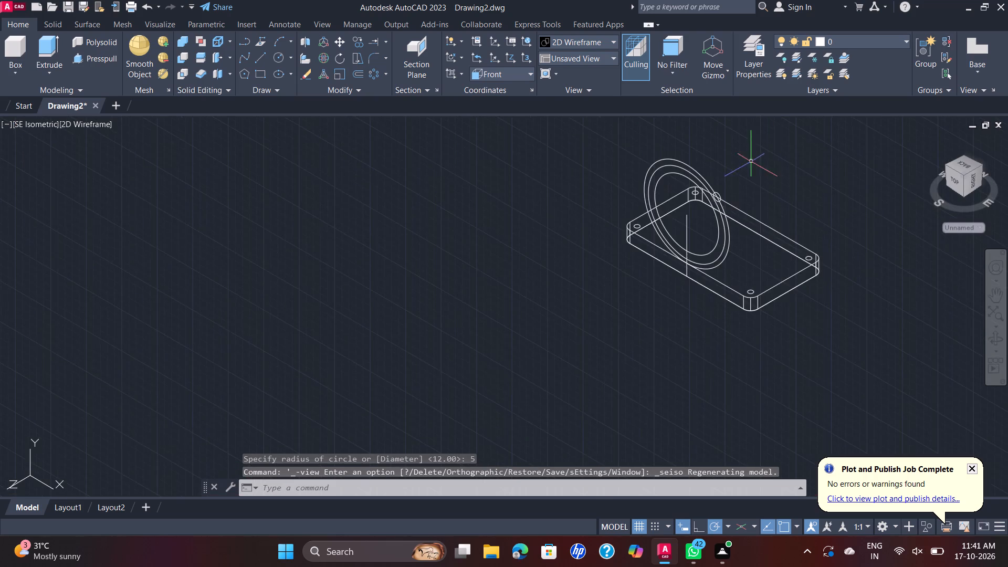
{"action": "scroll", "coordinate": [735, 175], "scroll_direction": "up", "scroll_amount": 4}
{"action": "scroll", "coordinate": [727, 187], "scroll_direction": "down", "scroll_amount": 1}
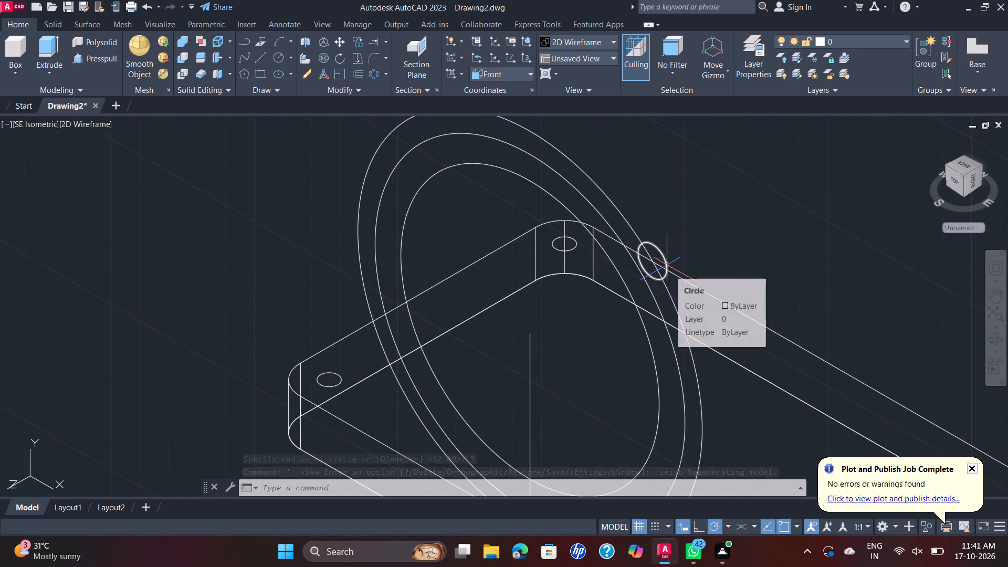
{"action": "scroll", "coordinate": [667, 265], "scroll_direction": "down", "scroll_amount": 3}
{"action": "scroll", "coordinate": [667, 260], "scroll_direction": "up", "scroll_amount": 2}
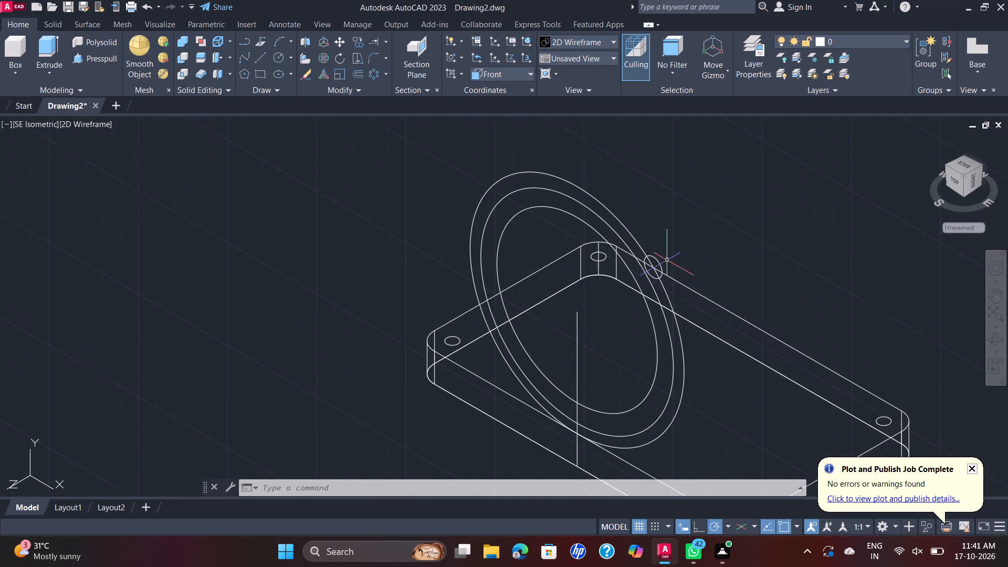
{"action": "scroll", "coordinate": [217, 245], "scroll_direction": "down", "scroll_amount": 3}
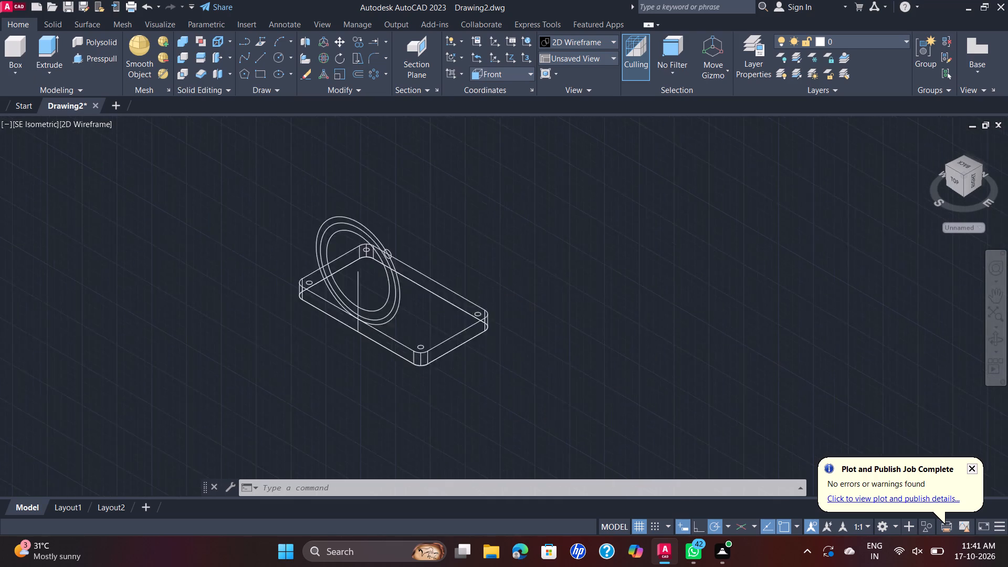
{"action": "scroll", "coordinate": [223, 248], "scroll_direction": "down", "scroll_amount": 1}
{"action": "middle_click_drag", "start_coordinate": [223, 249], "coordinate": [239, 258]}
{"action": "scroll", "coordinate": [237, 258], "scroll_direction": "down", "scroll_amount": 2}
{"action": "scroll", "coordinate": [62, 341], "scroll_direction": "up", "scroll_amount": 3}
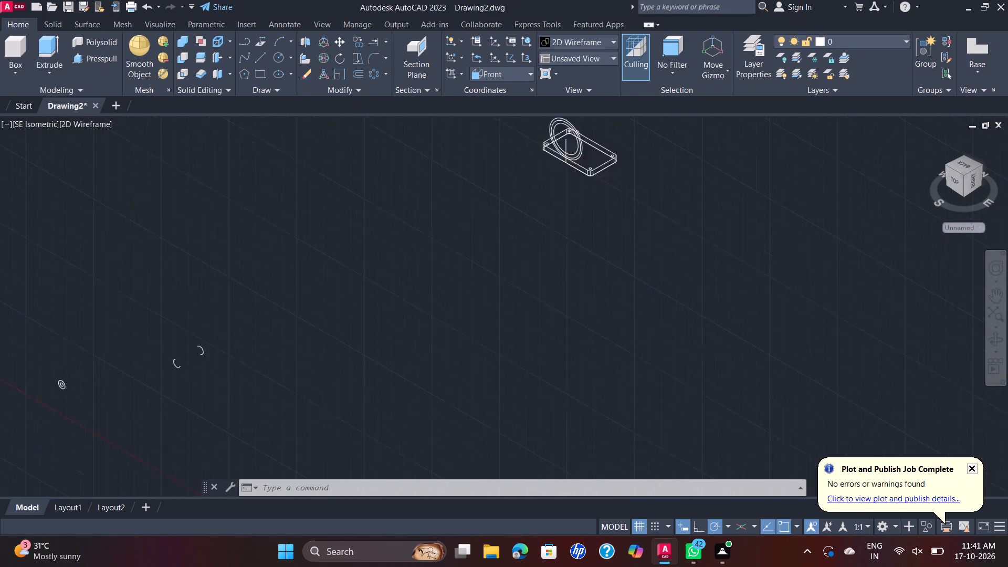
{"action": "scroll", "coordinate": [76, 366], "scroll_direction": "up", "scroll_amount": 1}
{"action": "middle_click_drag", "start_coordinate": [85, 368], "coordinate": [176, 290]}
{"action": "scroll", "coordinate": [135, 344], "scroll_direction": "up", "scroll_amount": 3}
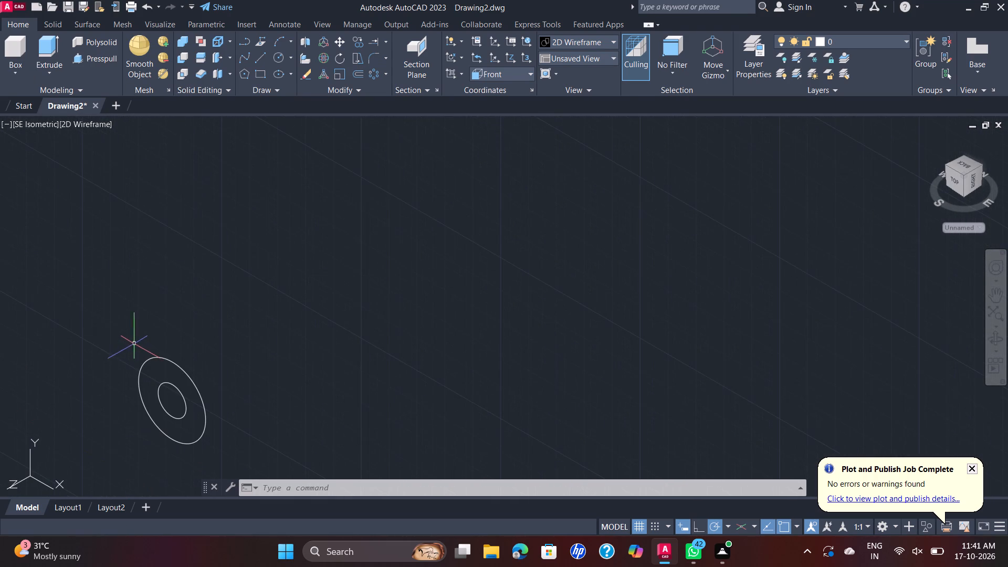
Copy the concentric radius 12 and 5 circles by their common centre onto the centre of the ring's upper lug hole.
{"action": "left_click_drag", "start_coordinate": [116, 336], "coordinate": [115, 347]}
{"action": "left_click", "coordinate": [244, 460]}
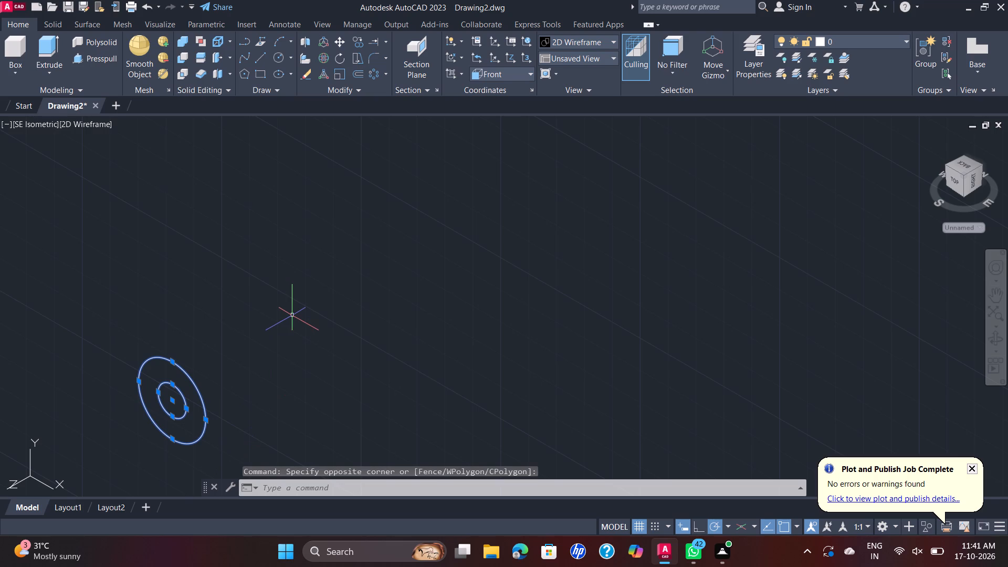
{"action": "left_click", "coordinate": [291, 315]}
{"action": "type", "text": "CO"}
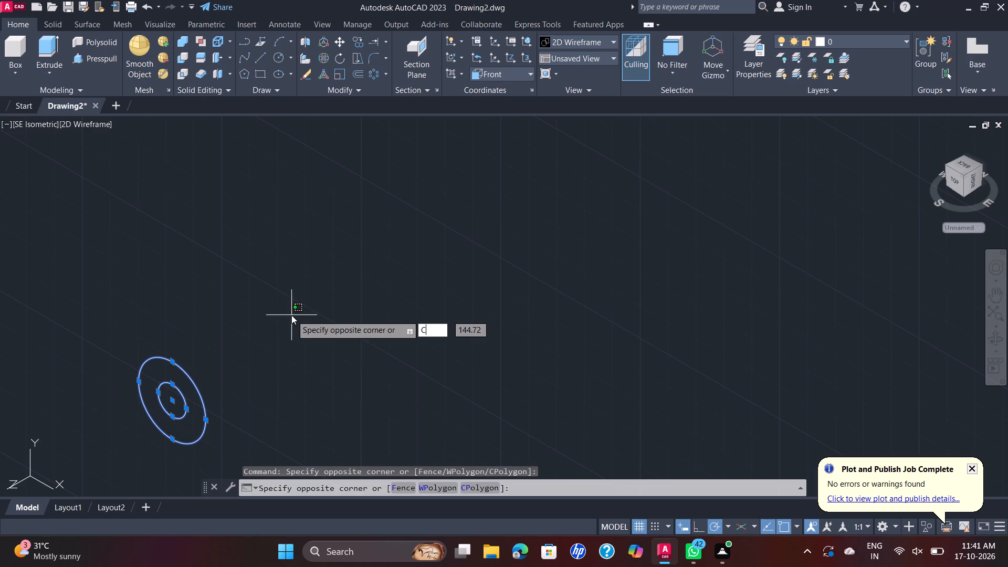
{"action": "key", "text": "Return"}
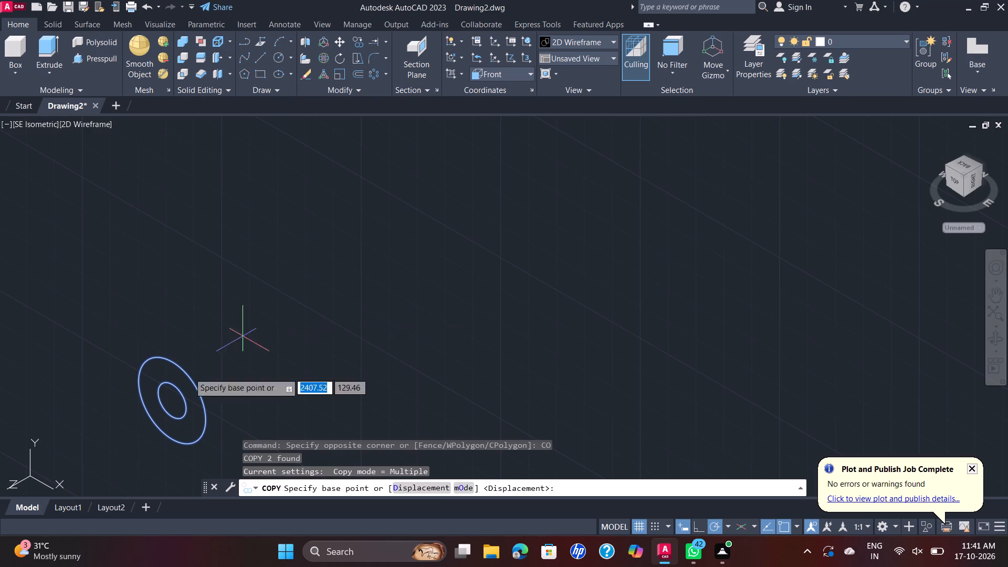
{"action": "left_click", "coordinate": [169, 403]}
{"action": "scroll", "coordinate": [303, 341], "scroll_direction": "down", "scroll_amount": 5}
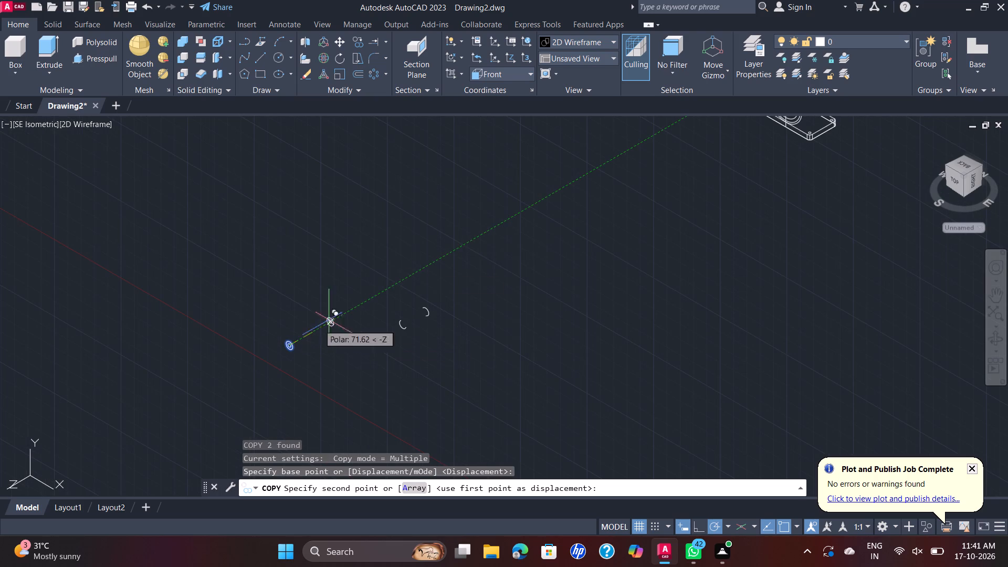
{"action": "middle_click_drag", "start_coordinate": [665, 119], "coordinate": [427, 299]}
{"action": "scroll", "coordinate": [538, 280], "scroll_direction": "up", "scroll_amount": 3}
{"action": "scroll", "coordinate": [591, 284], "scroll_direction": "up", "scroll_amount": 3}
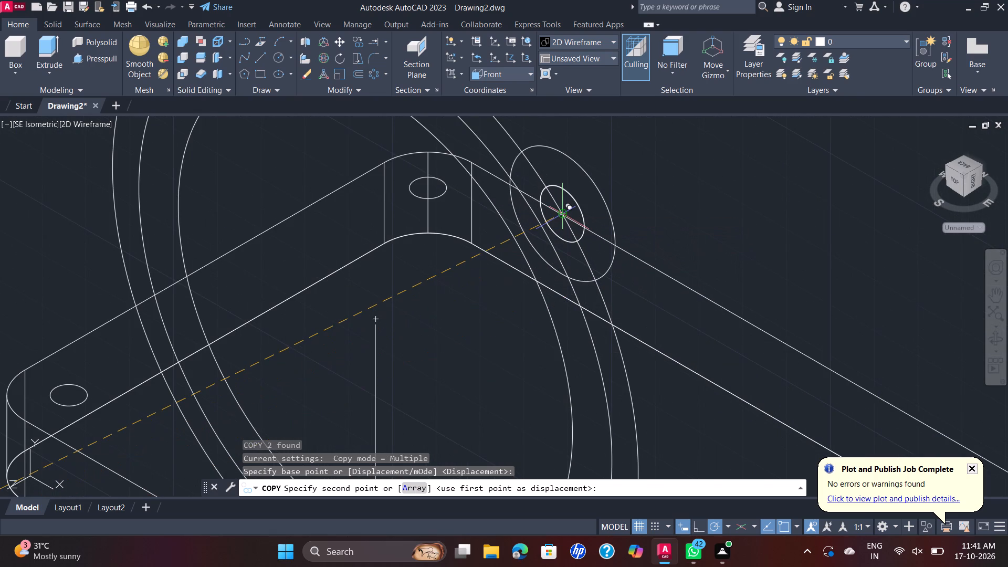
{"action": "scroll", "coordinate": [561, 210], "scroll_direction": "up", "scroll_amount": 2}
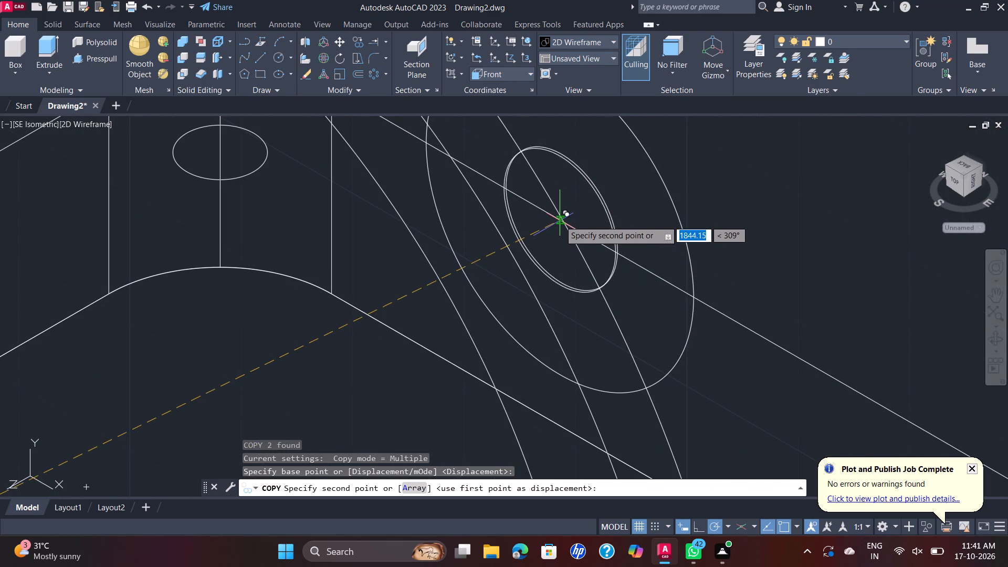
{"action": "scroll", "coordinate": [553, 225], "scroll_direction": "down", "scroll_amount": 2}
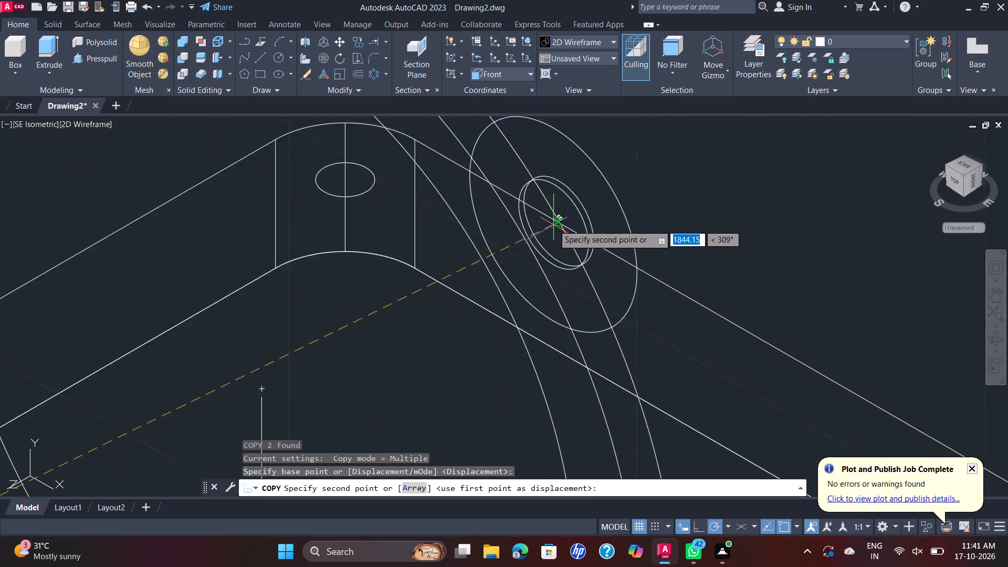
{"action": "scroll", "coordinate": [553, 225], "scroll_direction": "down", "scroll_amount": 1}
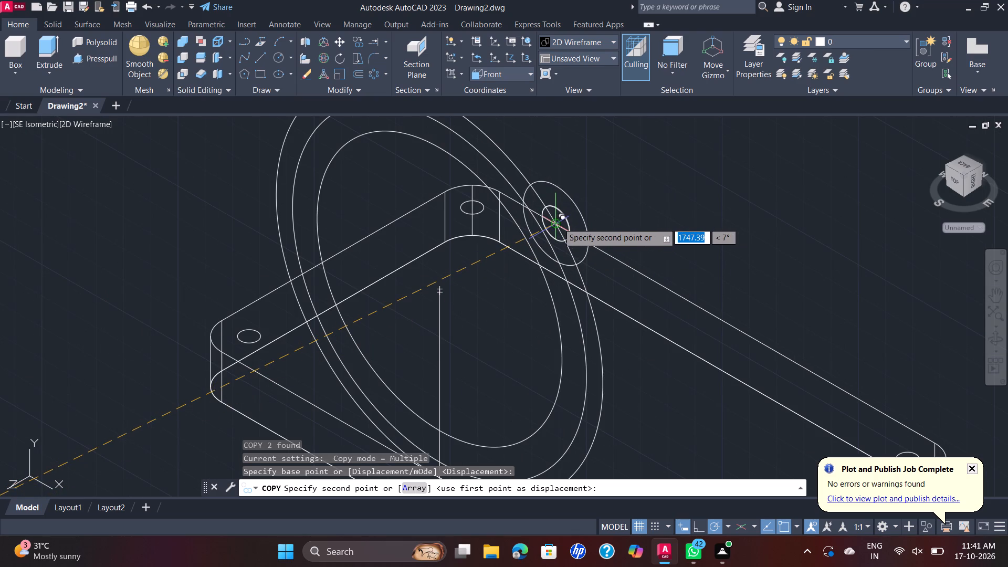
{"action": "left_click", "coordinate": [558, 223]}
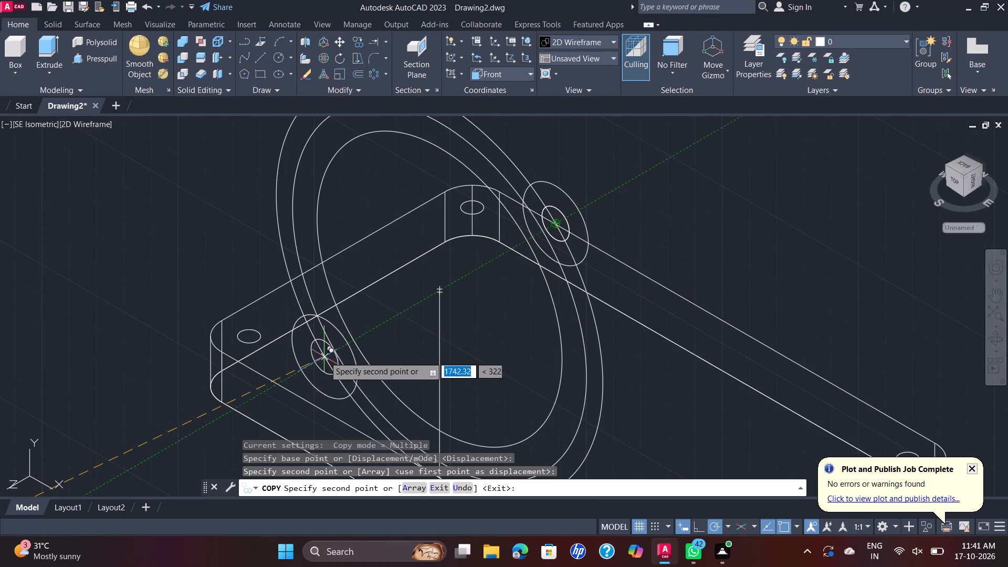
Place a second copy of the concentric circle pair in the empty space beside the ring and end the copy.
{"action": "scroll", "coordinate": [333, 347], "scroll_direction": "down", "scroll_amount": 1}
{"action": "left_click", "coordinate": [157, 292]}
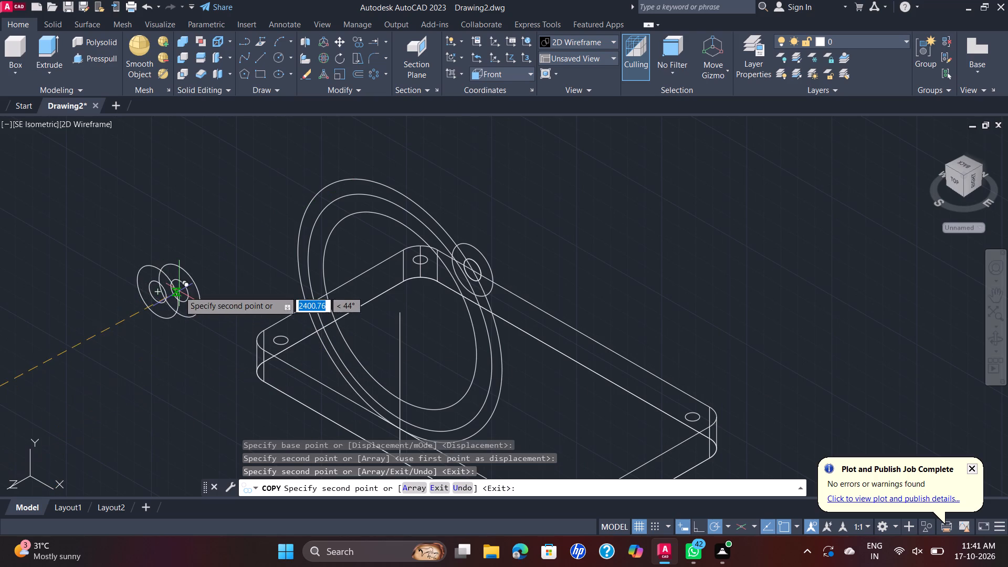
{"action": "key", "text": "Escape"}
Draw a line about 98 long at a 45° angle from the upper end of the central support line at the ring's centre.
{"action": "scroll", "coordinate": [318, 269], "scroll_direction": "up", "scroll_amount": 1}
{"action": "middle_click_drag", "start_coordinate": [318, 269], "coordinate": [318, 267]}
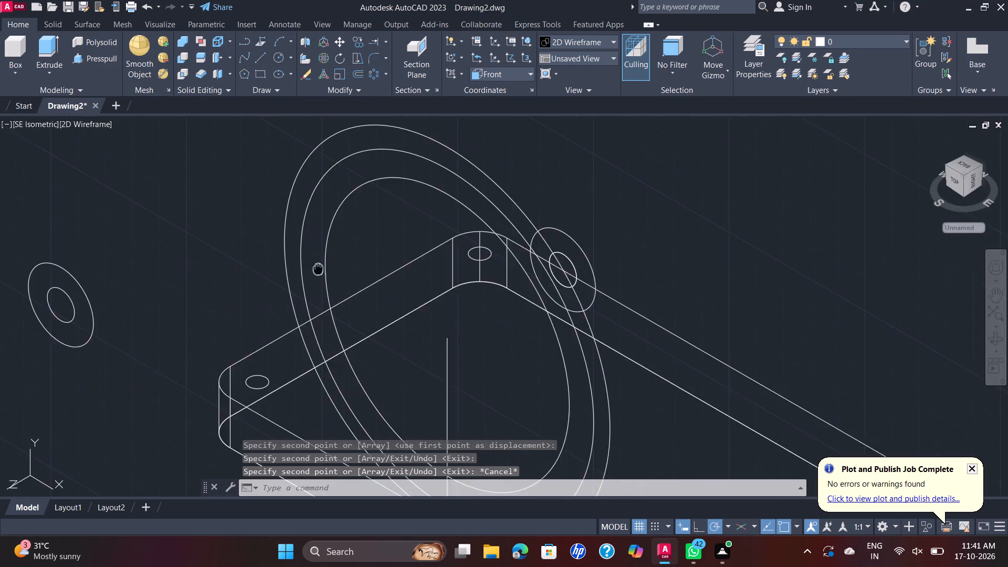
{"action": "middle_click_drag", "start_coordinate": [318, 267], "coordinate": [343, 215]}
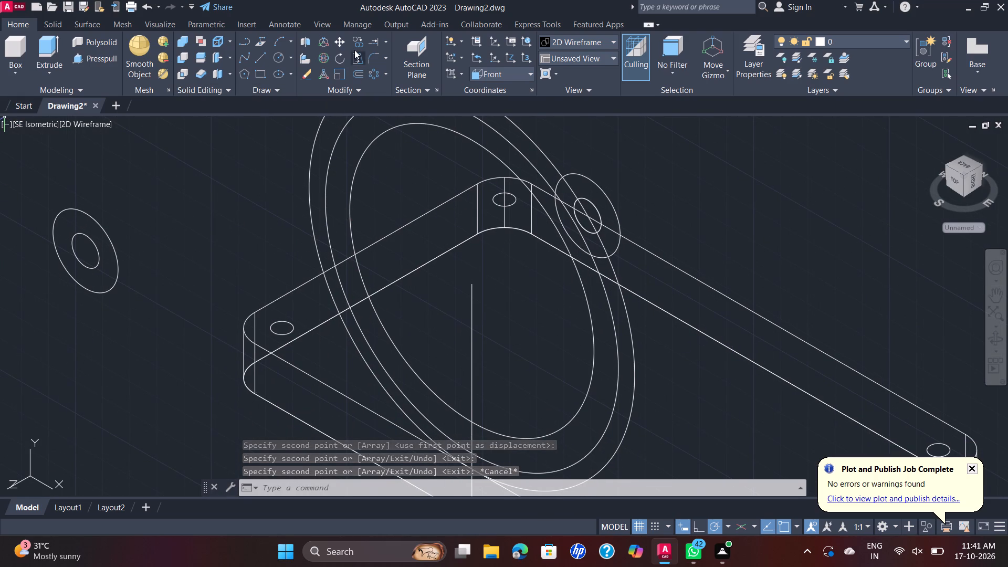
{"action": "left_click", "coordinate": [264, 61]}
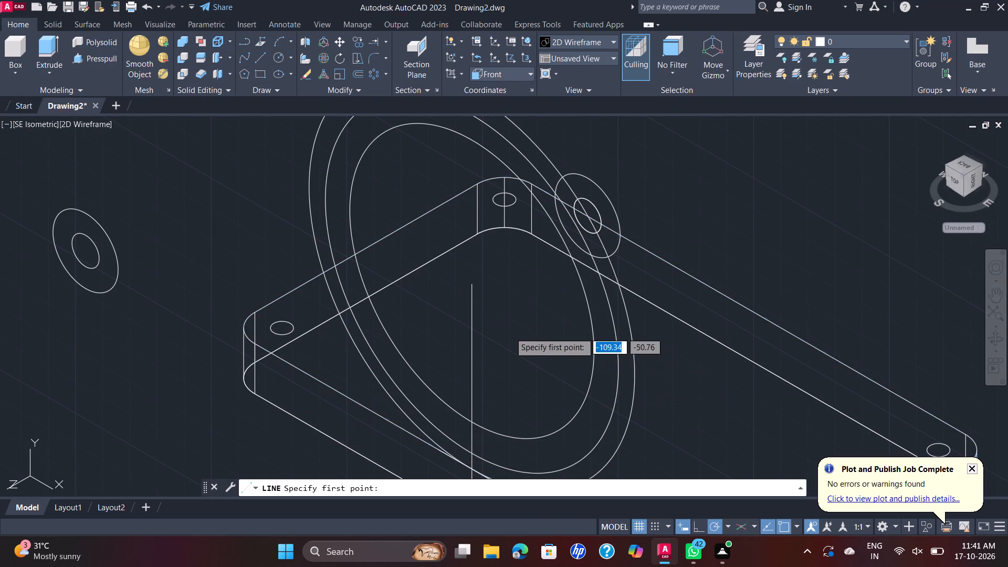
{"action": "left_click", "coordinate": [470, 285]}
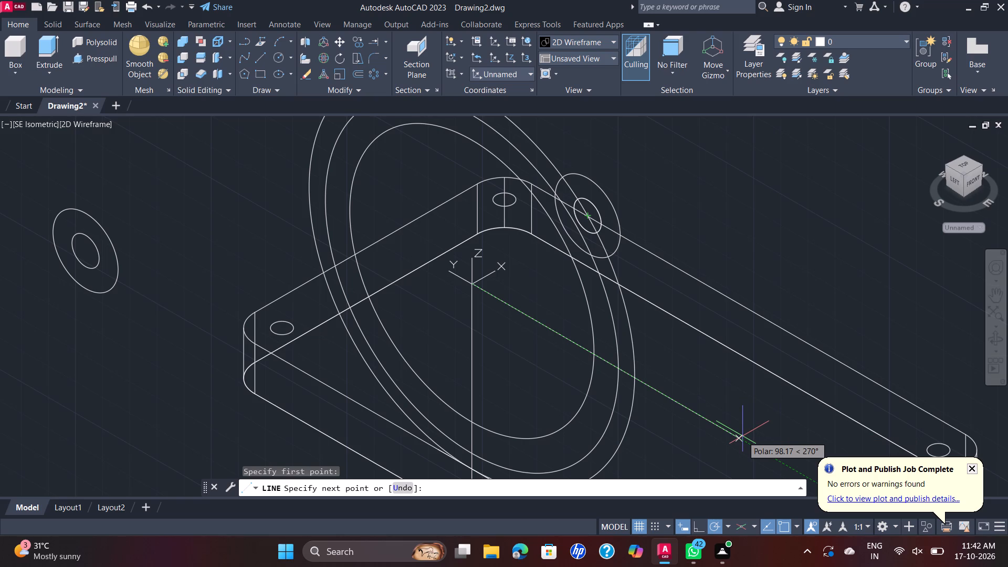
{"action": "key", "text": "Tab"}
{"action": "key", "text": "Tab"}
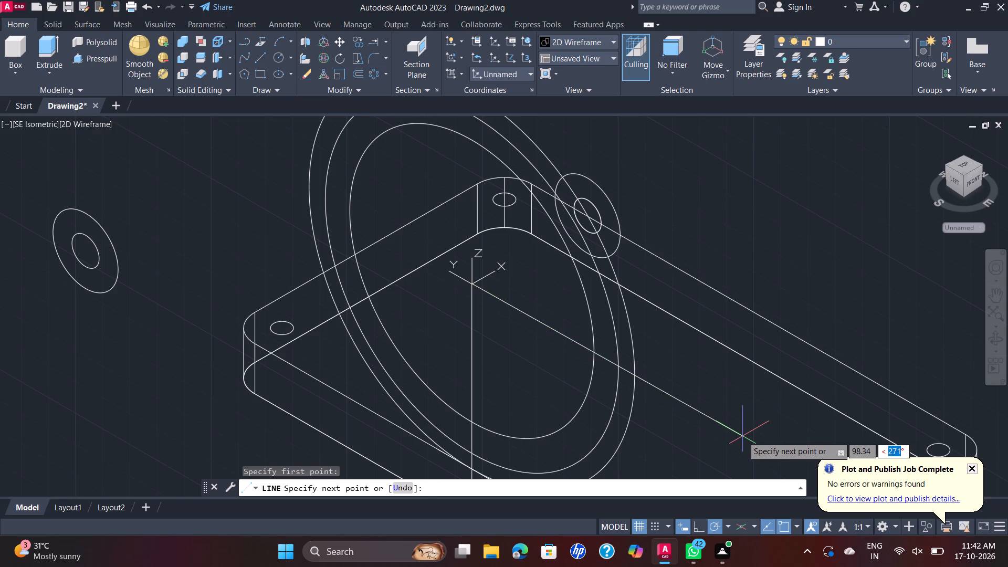
{"action": "type", "text": "45"}
{"action": "key", "text": "Return"}
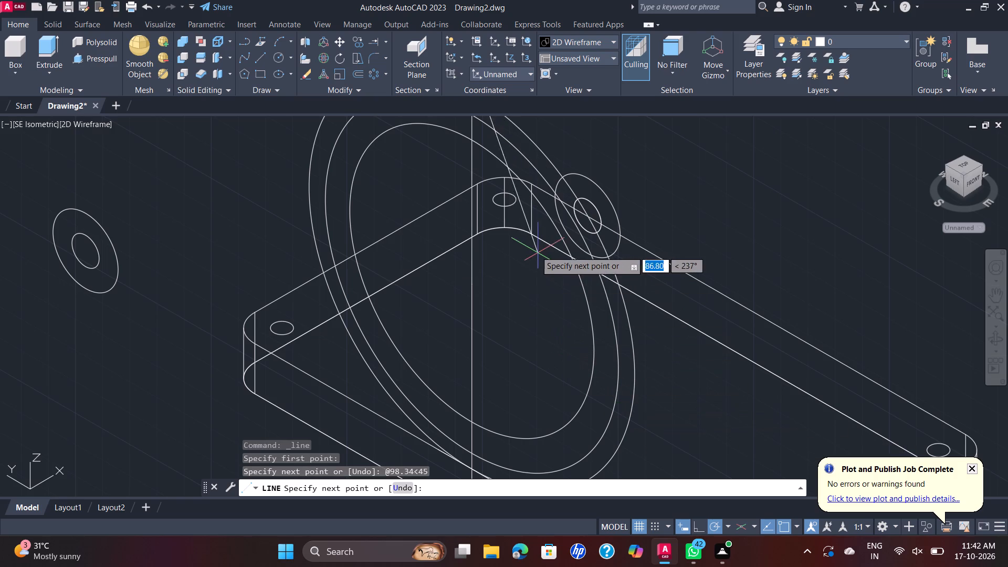
{"action": "scroll", "coordinate": [513, 230], "scroll_direction": "down", "scroll_amount": 2}
{"action": "middle_click_drag", "start_coordinate": [519, 227], "coordinate": [539, 258]}
{"action": "scroll", "coordinate": [533, 205], "scroll_direction": "up", "scroll_amount": 1}
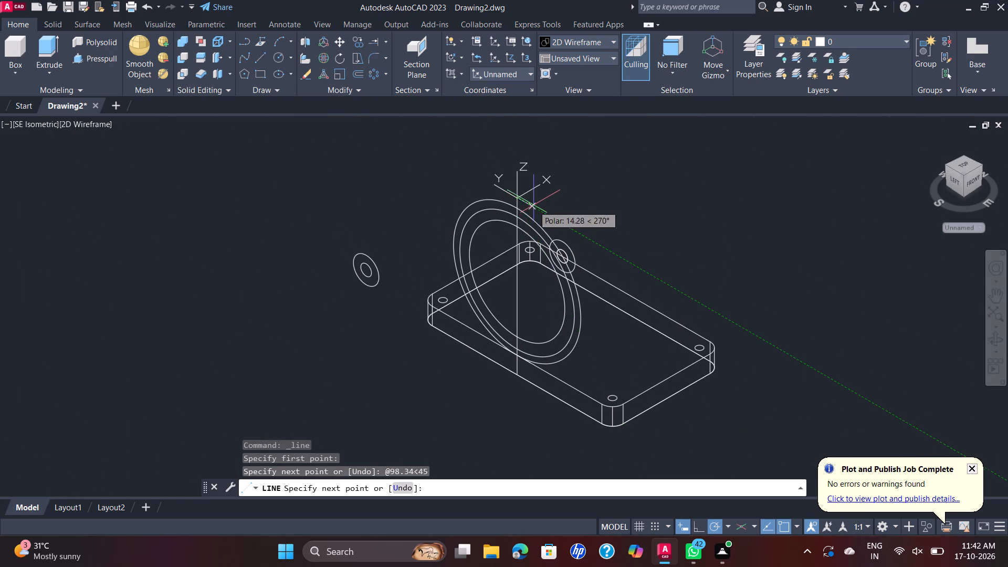
{"action": "scroll", "coordinate": [533, 205], "scroll_direction": "up", "scroll_amount": 1}
{"action": "key", "text": "Escape"}
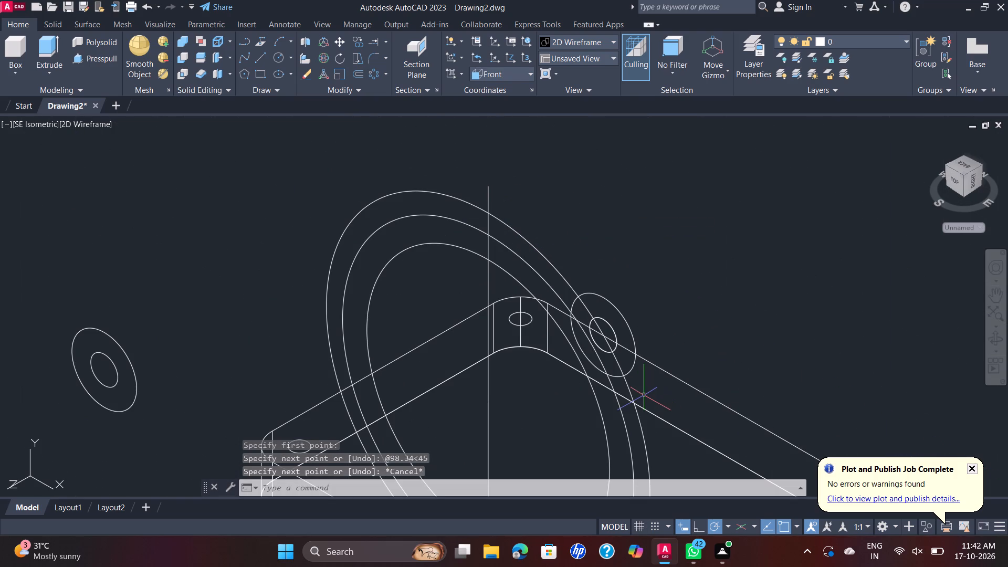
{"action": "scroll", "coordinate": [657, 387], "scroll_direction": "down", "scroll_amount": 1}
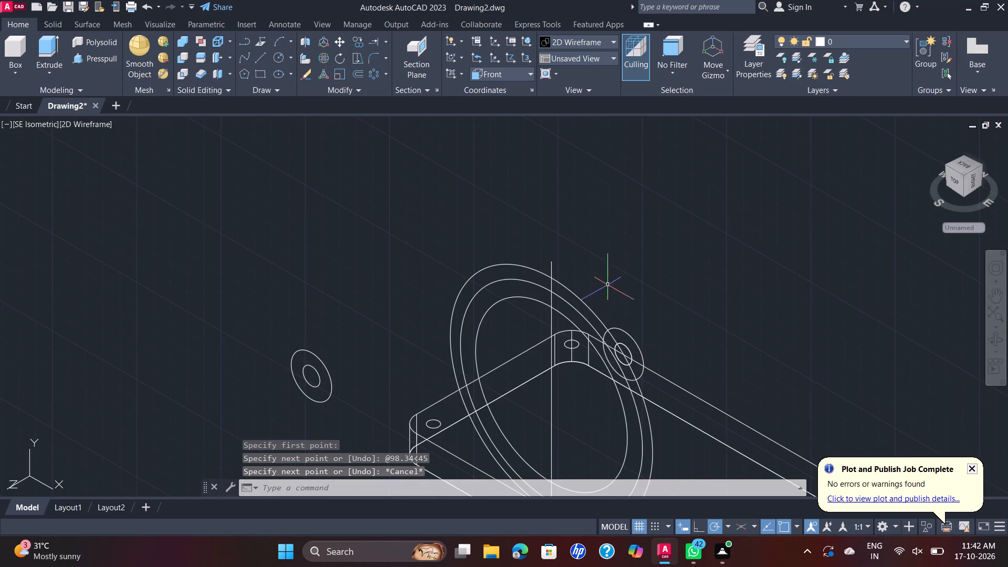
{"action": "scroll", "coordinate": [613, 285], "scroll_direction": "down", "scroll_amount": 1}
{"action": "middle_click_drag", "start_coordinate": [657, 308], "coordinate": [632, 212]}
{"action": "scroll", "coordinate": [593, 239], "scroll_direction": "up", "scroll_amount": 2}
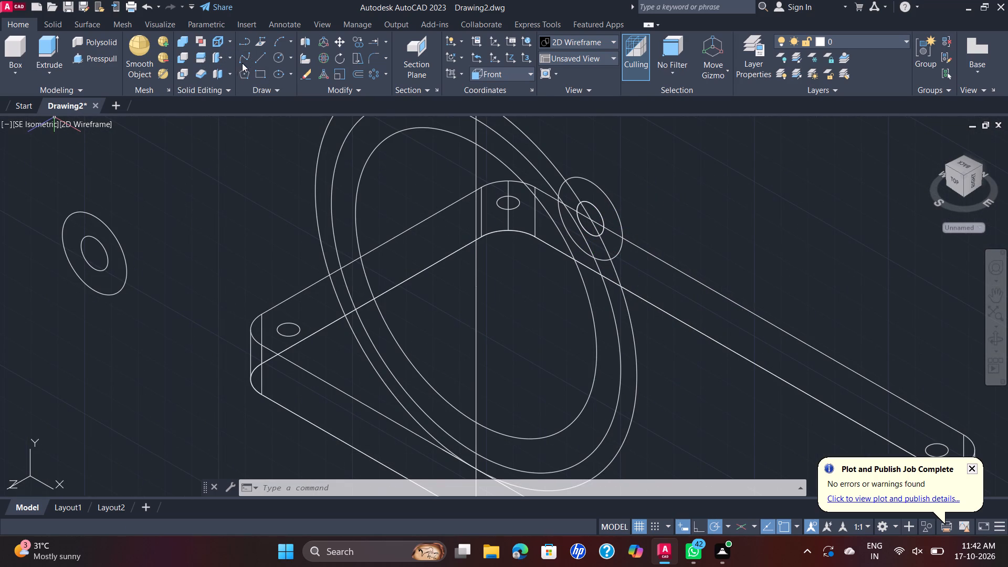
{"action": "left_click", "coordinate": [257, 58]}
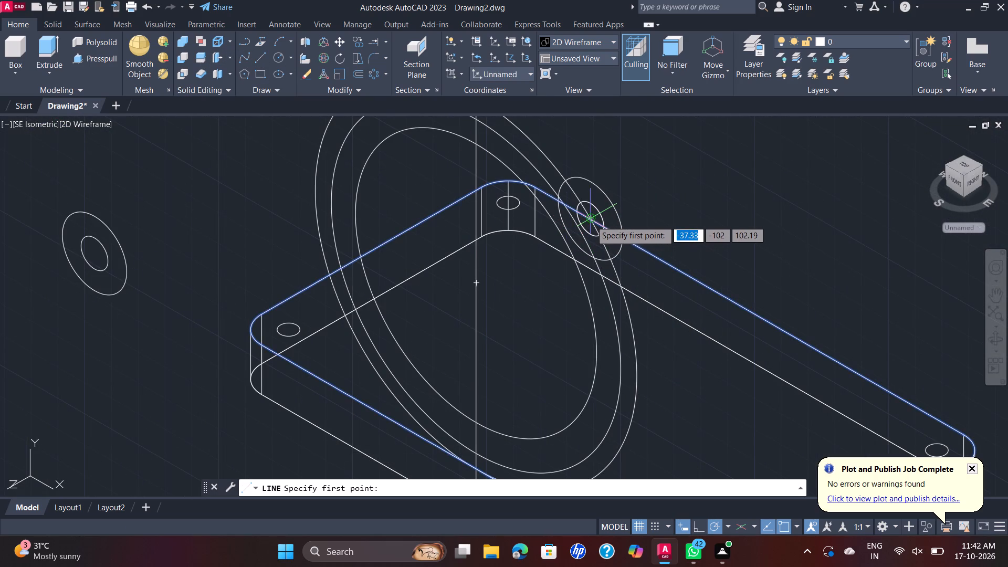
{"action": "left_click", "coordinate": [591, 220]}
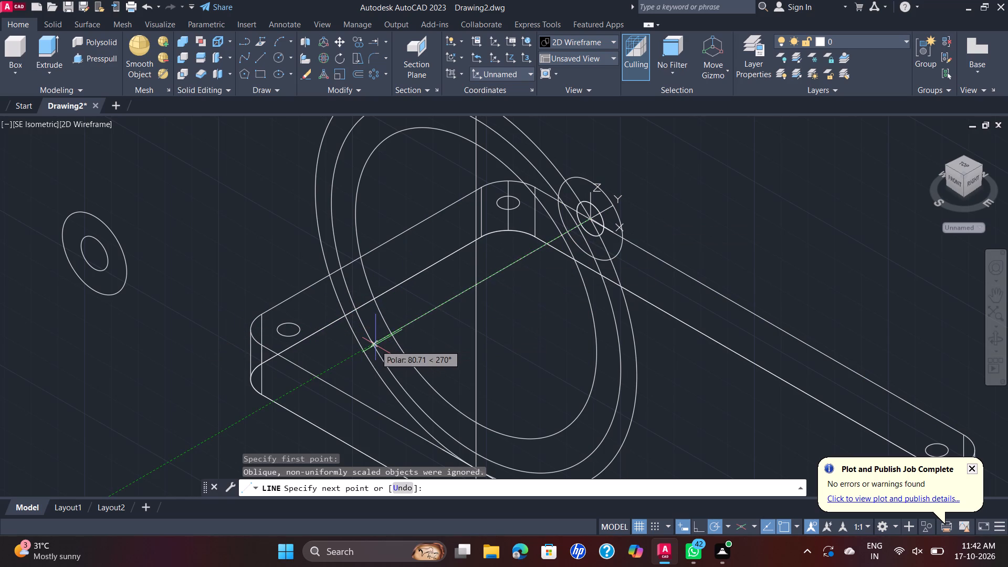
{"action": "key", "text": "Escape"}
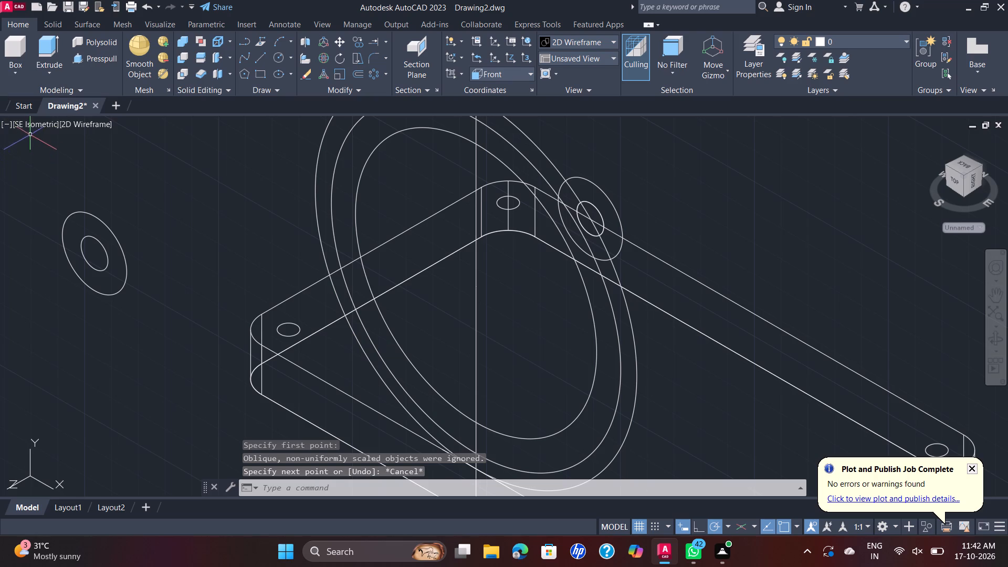
Switch to the Front view to examine the ring, the copied lug circles and the new line from the ring's centre.
{"action": "left_click", "coordinate": [28, 128]}
{"action": "left_click", "coordinate": [29, 124]}
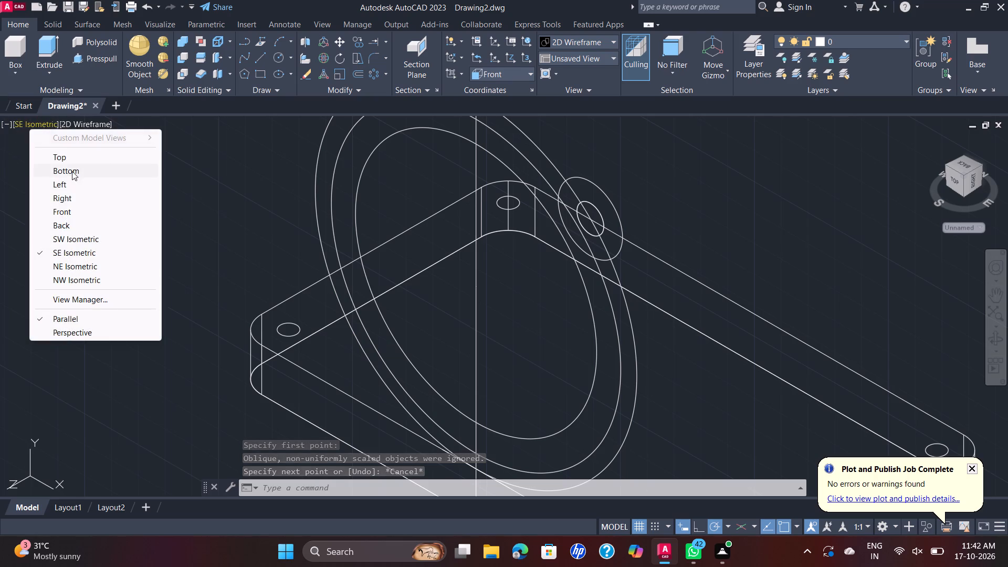
{"action": "left_click", "coordinate": [89, 211]}
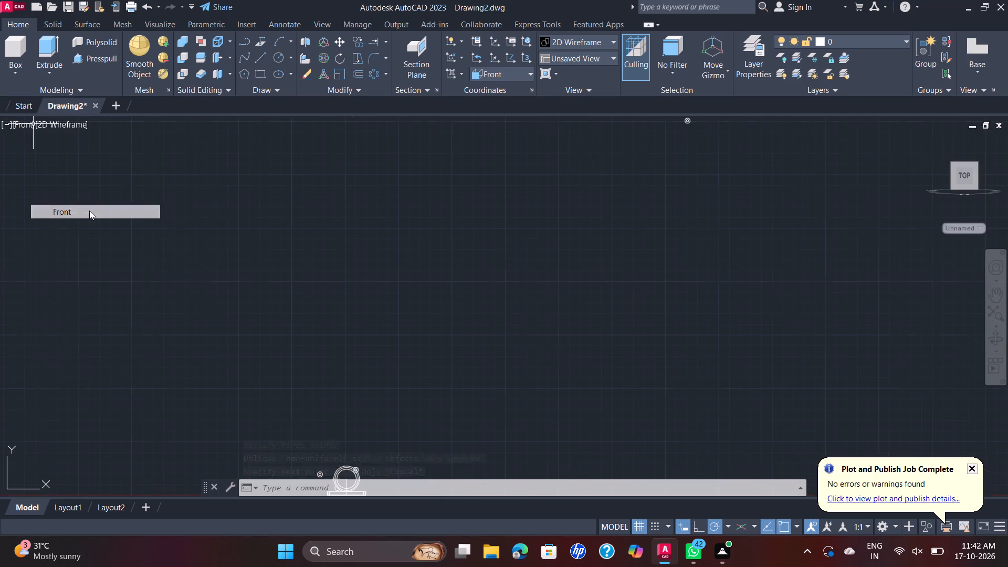
{"action": "scroll", "coordinate": [312, 236], "scroll_direction": "down", "scroll_amount": 2}
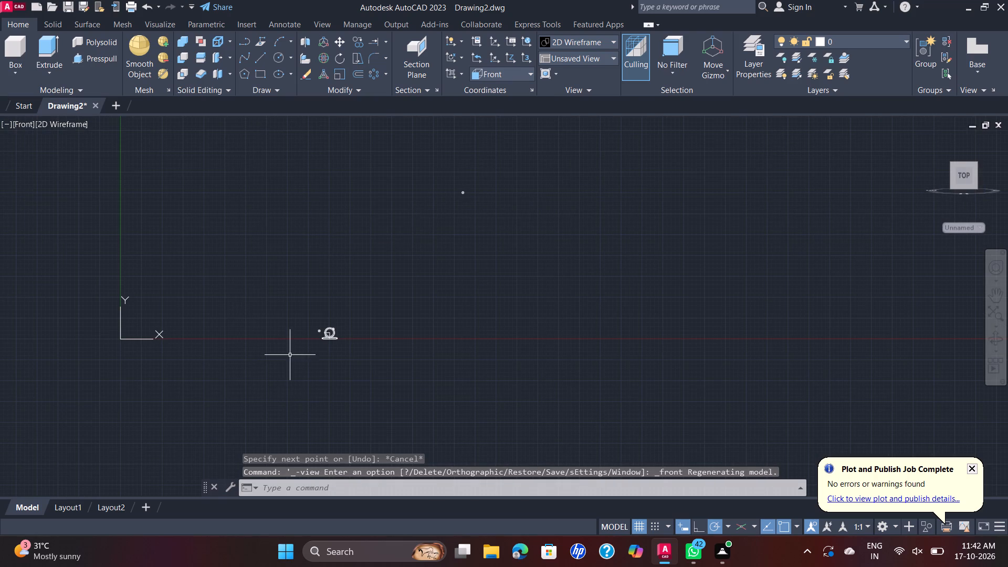
{"action": "scroll", "coordinate": [357, 310], "scroll_direction": "up", "scroll_amount": 3}
{"action": "scroll", "coordinate": [209, 436], "scroll_direction": "up", "scroll_amount": 1}
{"action": "middle_click_drag", "start_coordinate": [210, 433], "coordinate": [250, 370]}
{"action": "scroll", "coordinate": [259, 363], "scroll_direction": "up", "scroll_amount": 2}
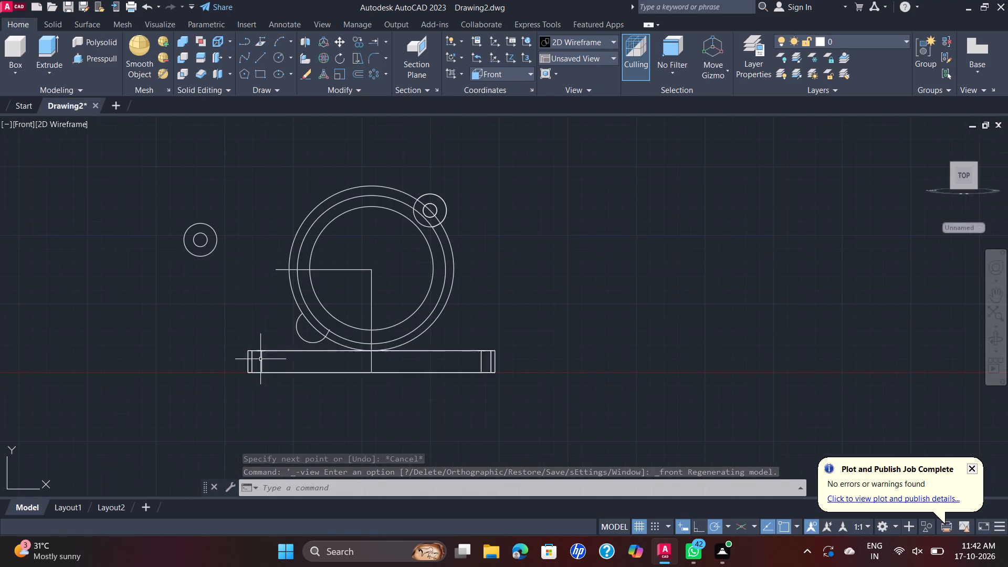
Delete the horizontal-looking line that runs from the ring's centre out past the ring.
{"action": "scroll", "coordinate": [276, 338], "scroll_direction": "up", "scroll_amount": 2}
{"action": "left_click", "coordinate": [423, 166]}
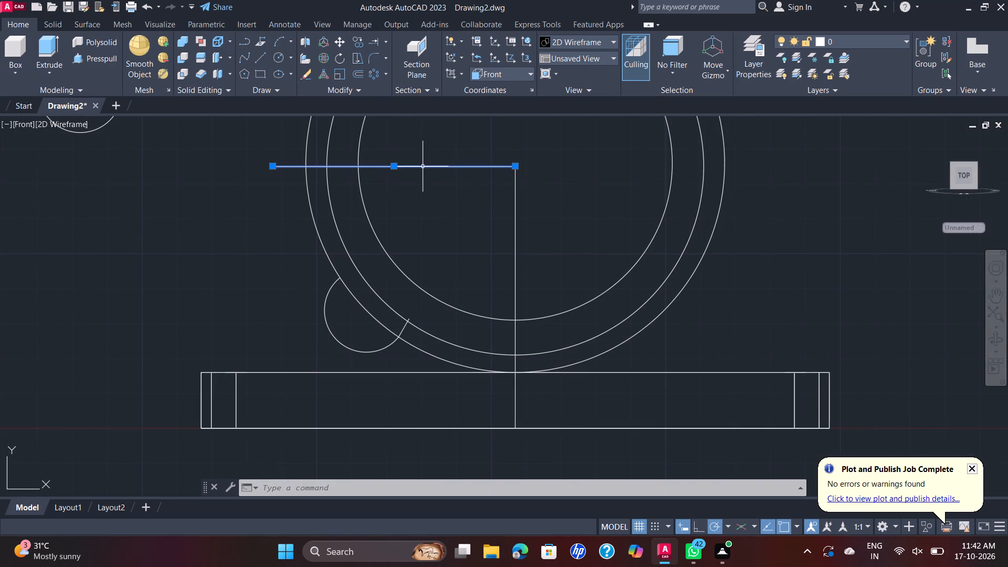
{"action": "key", "text": "Delete"}
Draw a line about 1741 long at a 225° angle from the upper end of the central support line.
{"action": "scroll", "coordinate": [491, 190], "scroll_direction": "down", "scroll_amount": 2}
{"action": "middle_click_drag", "start_coordinate": [491, 190], "coordinate": [485, 259]}
{"action": "scroll", "coordinate": [485, 260], "scroll_direction": "up", "scroll_amount": 1}
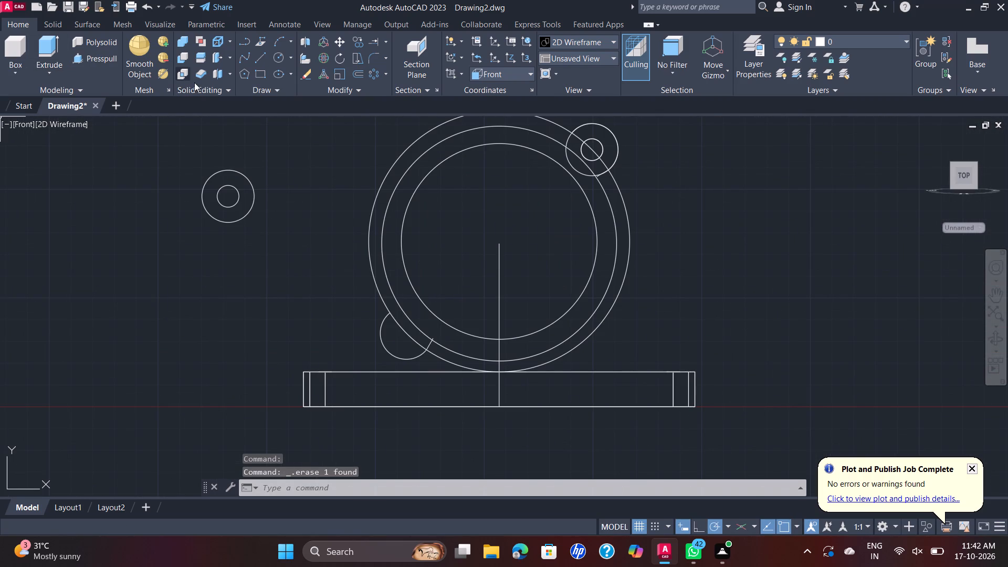
{"action": "left_click", "coordinate": [264, 55]}
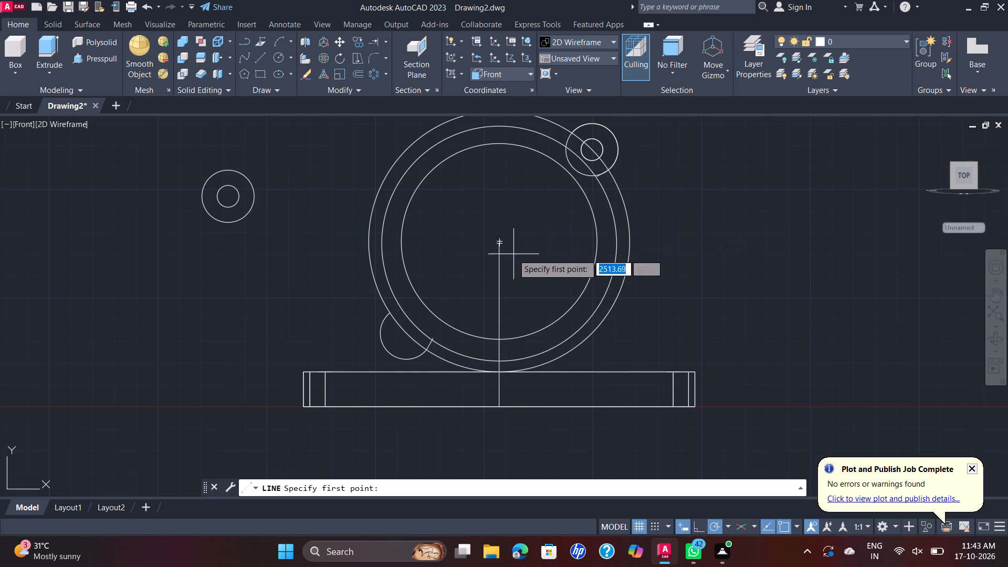
{"action": "scroll", "coordinate": [508, 250], "scroll_direction": "up", "scroll_amount": 3}
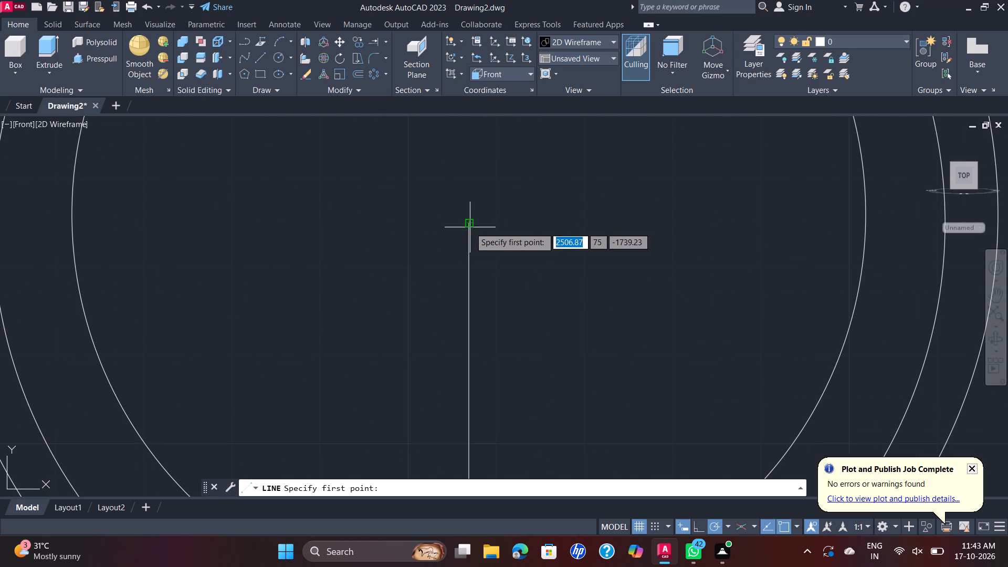
{"action": "left_click", "coordinate": [471, 226]}
{"action": "scroll", "coordinate": [584, 218], "scroll_direction": "down", "scroll_amount": 3}
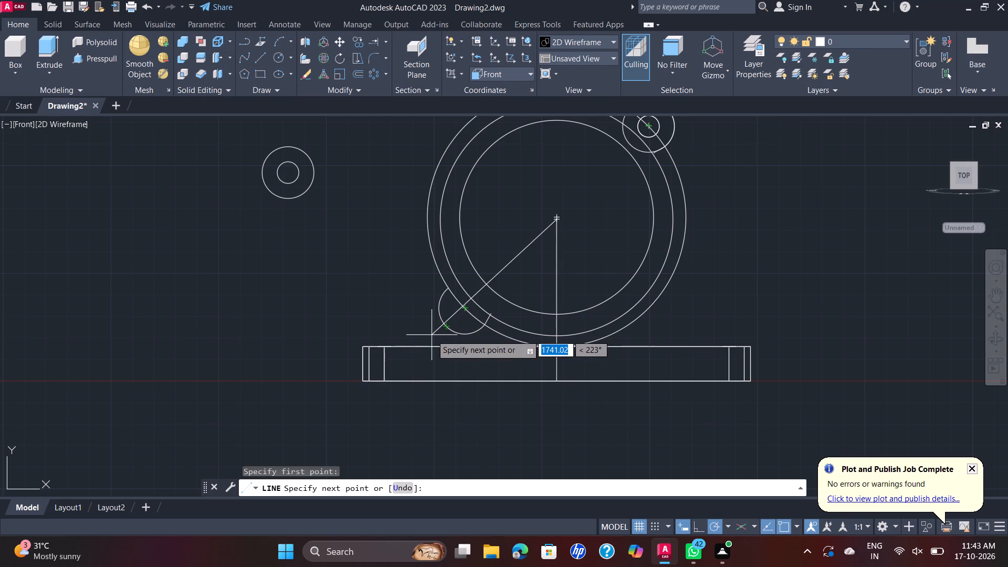
{"action": "key", "text": "Tab"}
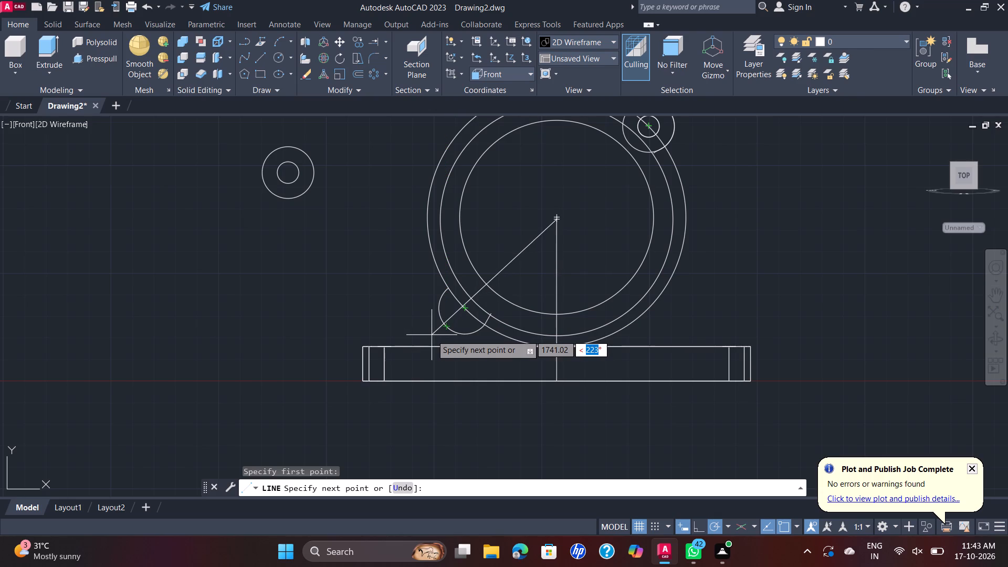
{"action": "type", "text": "225"}
{"action": "key", "text": "Return"}
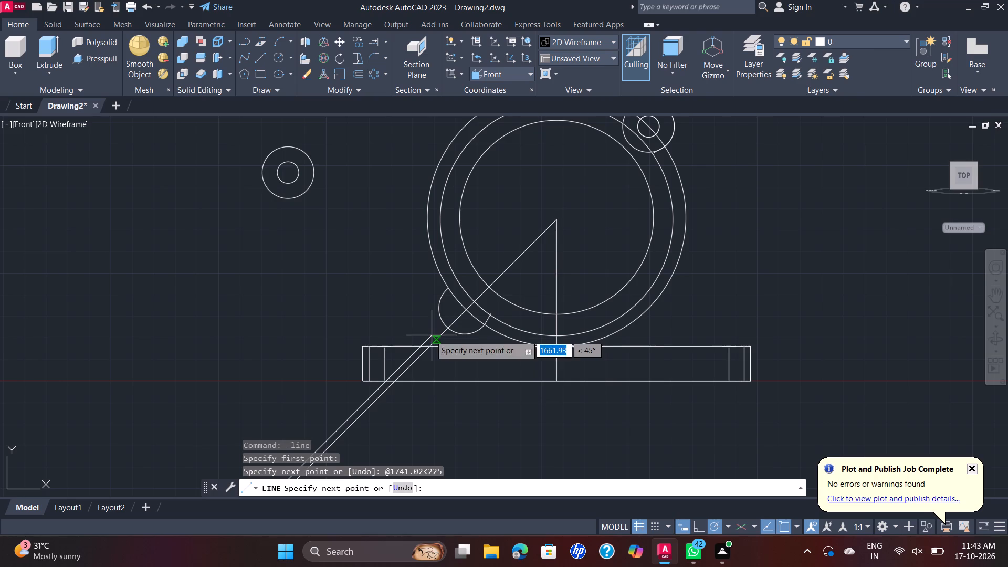
{"action": "scroll", "coordinate": [192, 314], "scroll_direction": "down", "scroll_amount": 1}
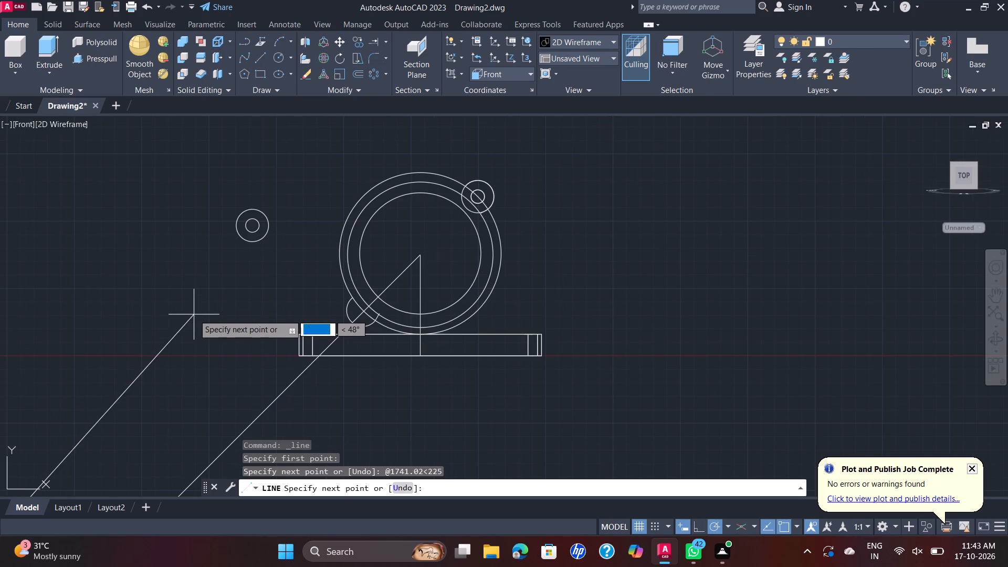
{"action": "key", "text": "Escape"}
Trim off the part of the 225° line that extends beyond the ring's lower lug arc.
{"action": "scroll", "coordinate": [206, 309], "scroll_direction": "down", "scroll_amount": 2}
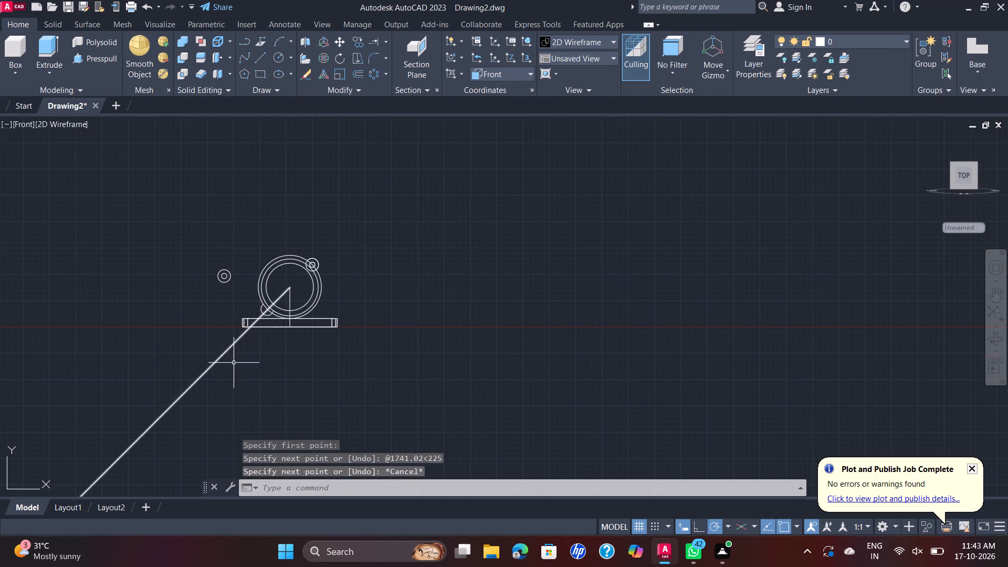
{"action": "scroll", "coordinate": [197, 383], "scroll_direction": "down", "scroll_amount": 3}
{"action": "middle_click_drag", "start_coordinate": [197, 383], "coordinate": [393, 282]}
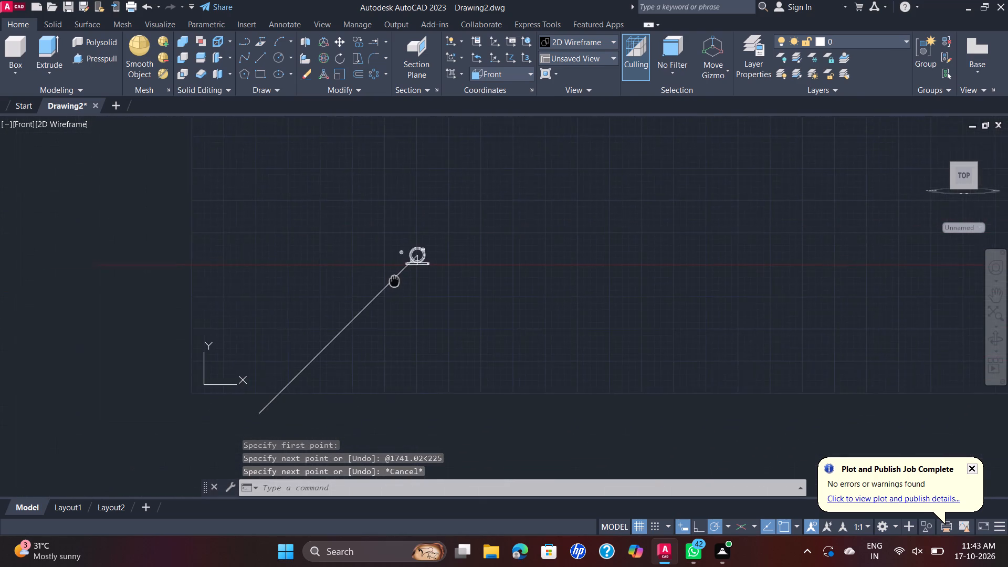
{"action": "middle_click_drag", "start_coordinate": [393, 282], "coordinate": [393, 282]}
{"action": "scroll", "coordinate": [393, 282], "scroll_direction": "up", "scroll_amount": 3}
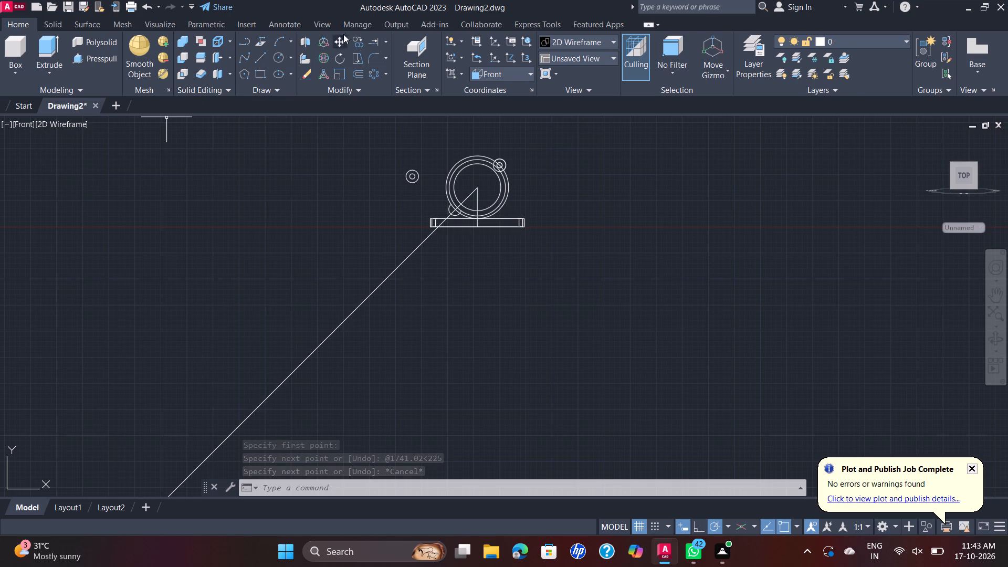
{"action": "left_click", "coordinate": [384, 43]}
{"action": "left_click", "coordinate": [384, 60]}
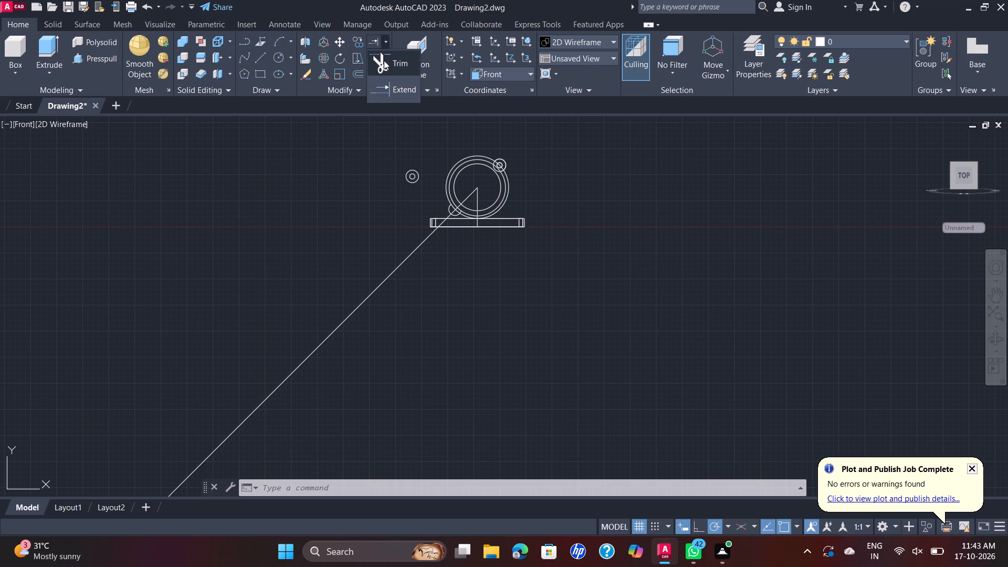
{"action": "scroll", "coordinate": [455, 218], "scroll_direction": "up", "scroll_amount": 3}
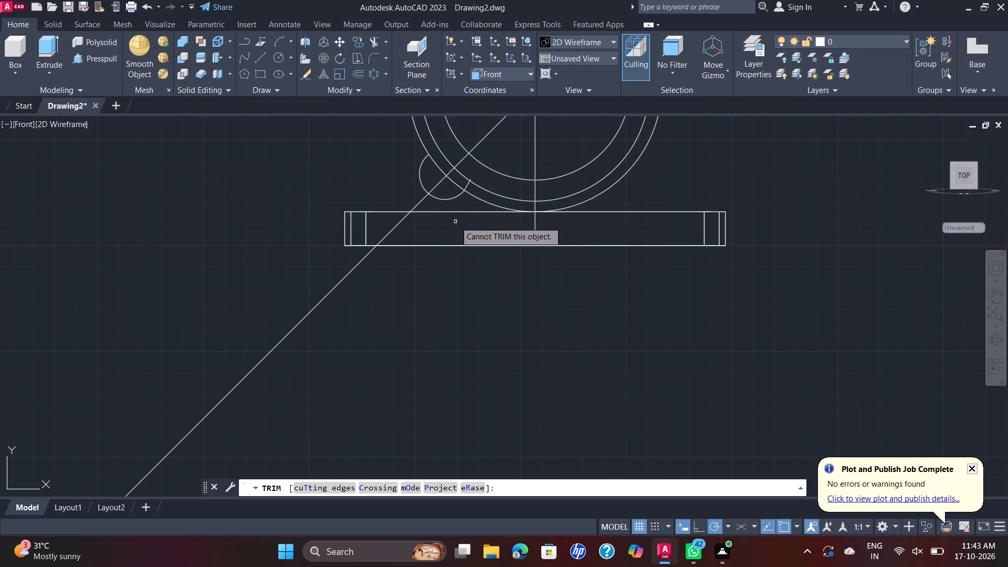
{"action": "scroll", "coordinate": [421, 200], "scroll_direction": "up", "scroll_amount": 4}
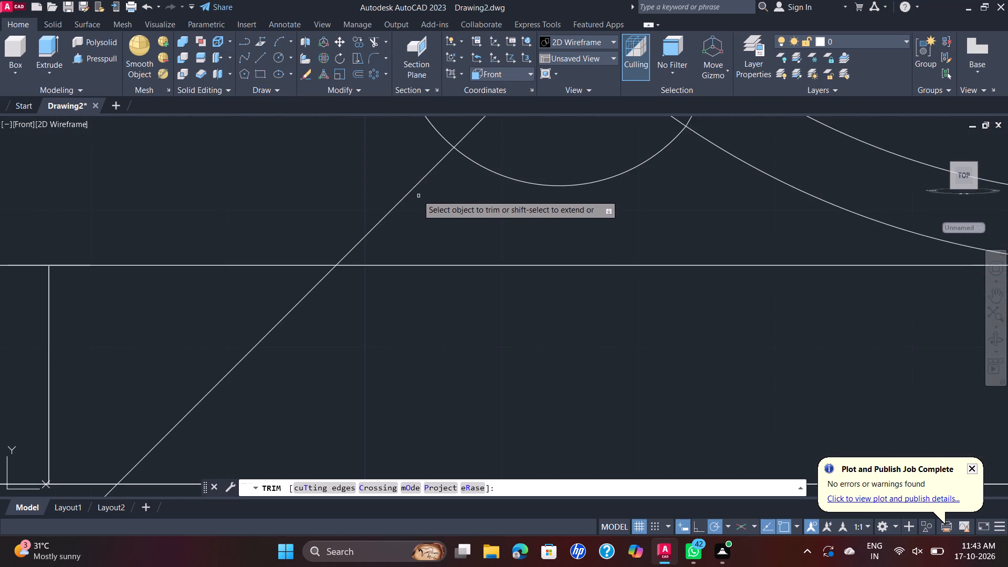
{"action": "scroll", "coordinate": [413, 188], "scroll_direction": "up", "scroll_amount": 4}
{"action": "scroll", "coordinate": [404, 182], "scroll_direction": "down", "scroll_amount": 1}
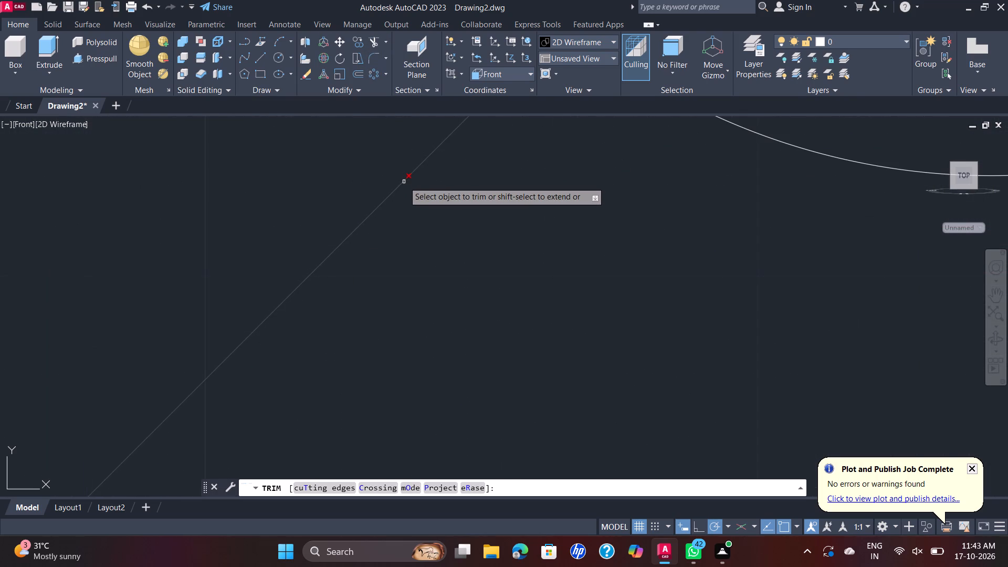
{"action": "left_click", "coordinate": [404, 182]}
{"action": "scroll", "coordinate": [403, 182], "scroll_direction": "down", "scroll_amount": 5}
{"action": "scroll", "coordinate": [323, 306], "scroll_direction": "down", "scroll_amount": 3}
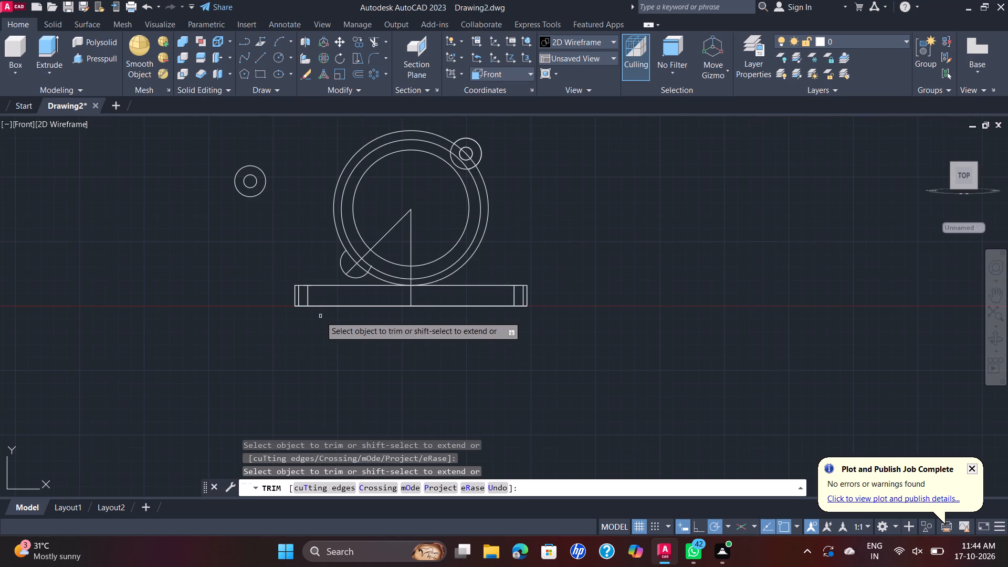
{"action": "scroll", "coordinate": [327, 258], "scroll_direction": "up", "scroll_amount": 1}
{"action": "key", "text": "Escape"}
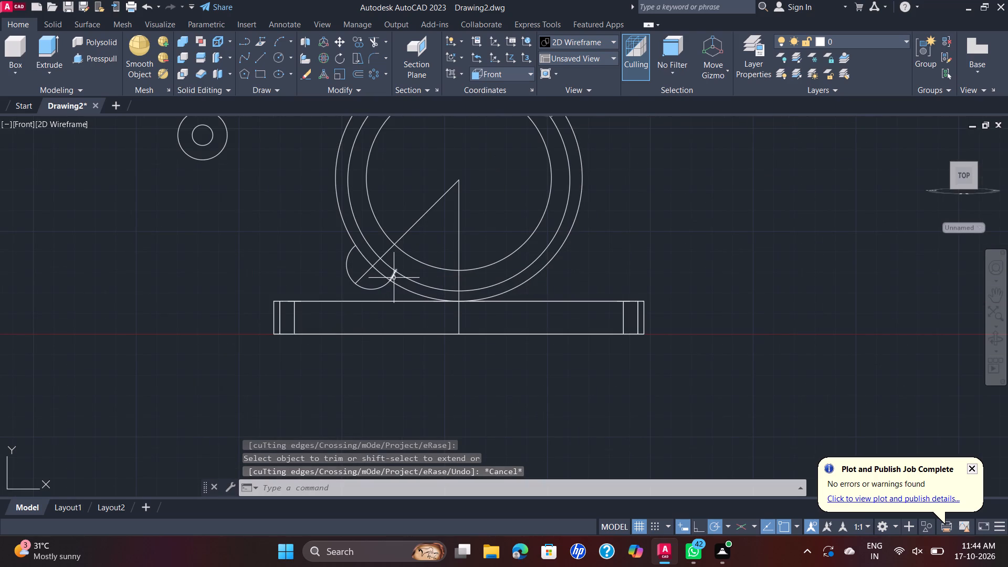
Delete the short leftover segment and the arc of the ring's old lower lug.
{"action": "left_click", "coordinate": [393, 276]}
{"action": "key", "text": "Delete"}
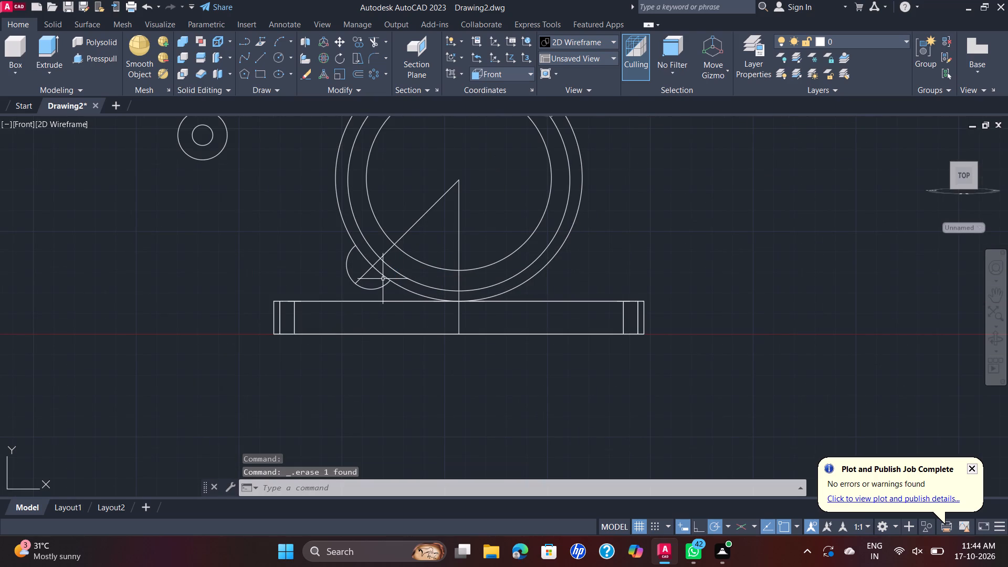
{"action": "left_click", "coordinate": [342, 250]}
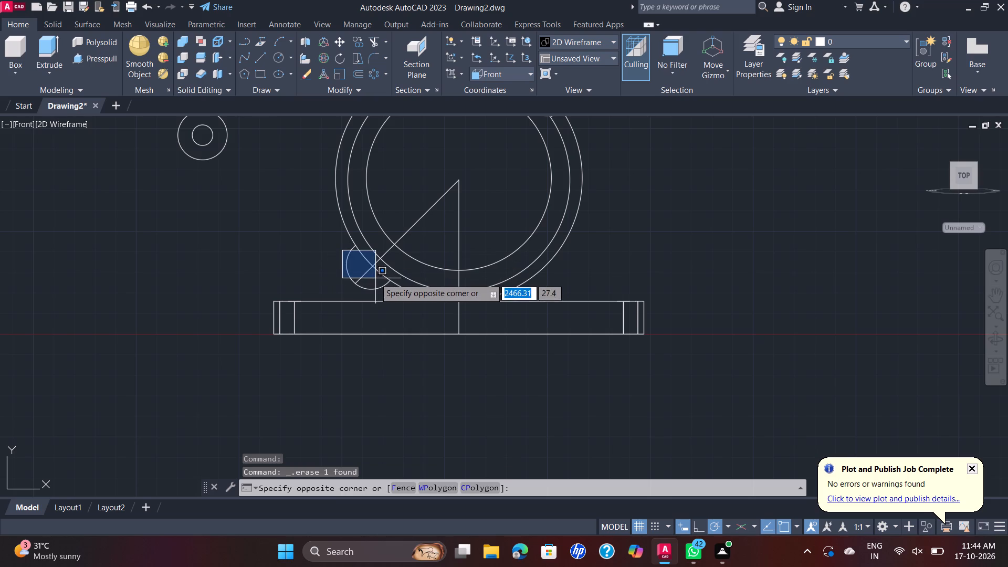
{"action": "left_click", "coordinate": [354, 291]}
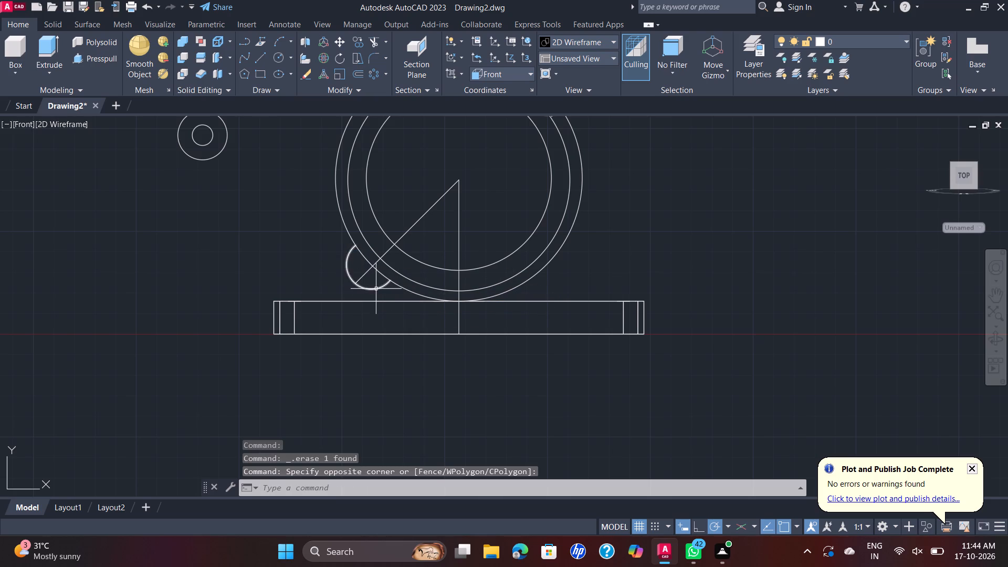
{"action": "left_click", "coordinate": [378, 289]}
{"action": "key", "text": "Delete"}
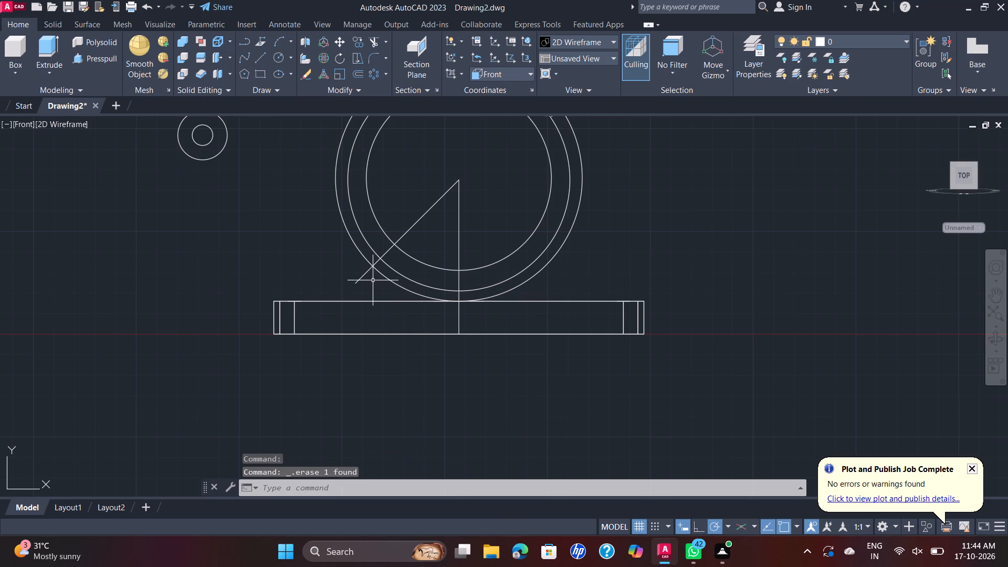
Trim the end of the 225° line that sticks out past the ring's outer circle.
{"action": "key", "text": "t"}
{"action": "key", "text": "r"}
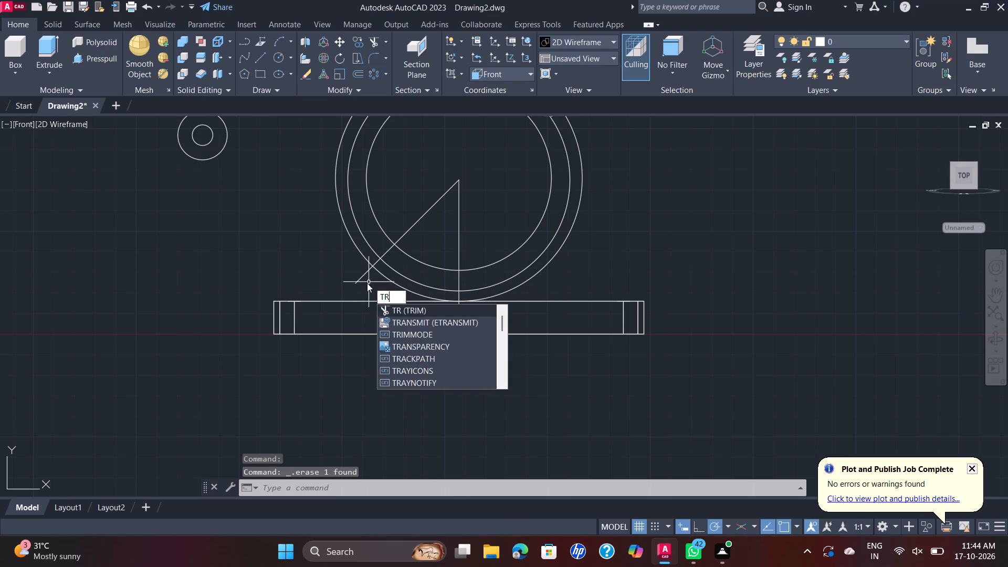
{"action": "key", "text": "Return"}
{"action": "scroll", "coordinate": [362, 277], "scroll_direction": "up", "scroll_amount": 4}
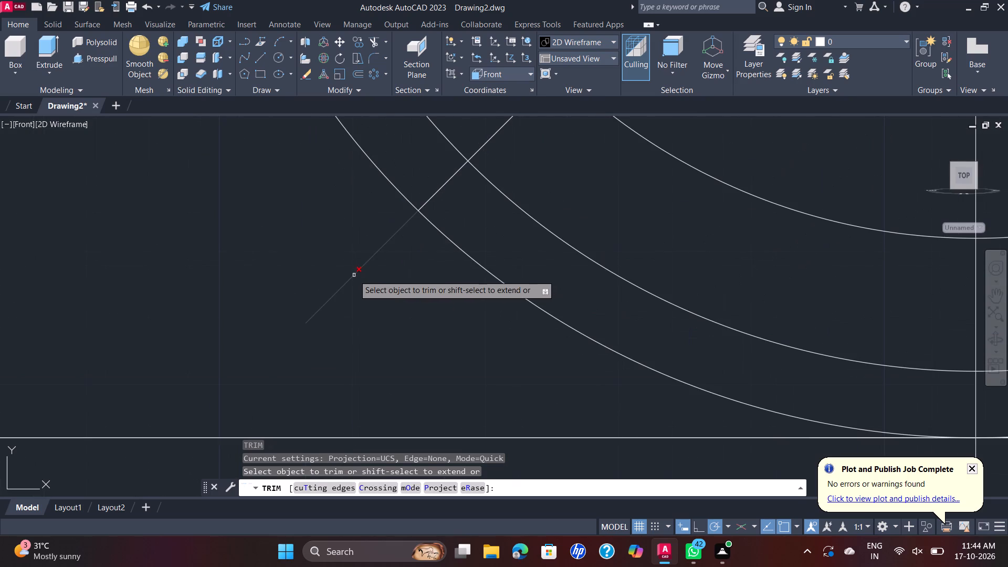
{"action": "left_click", "coordinate": [353, 276]}
{"action": "scroll", "coordinate": [353, 276], "scroll_direction": "down", "scroll_amount": 5}
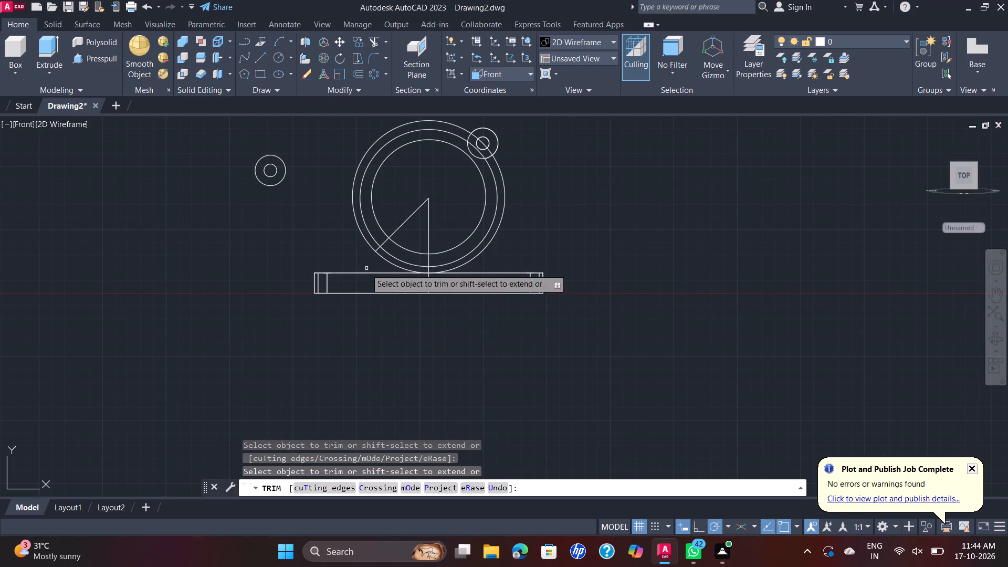
{"action": "key", "text": "Escape"}
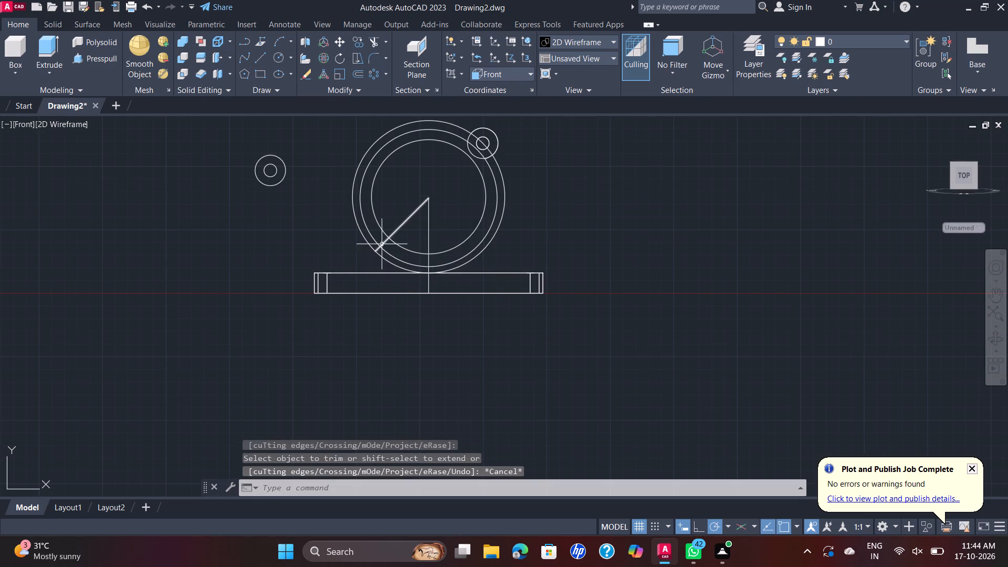
In the SE Isometric view, move the spare concentric circle pair by its centre to the 225° line's end on the ring's outer circle.
{"action": "scroll", "coordinate": [378, 248], "scroll_direction": "up", "scroll_amount": 3}
{"action": "scroll", "coordinate": [371, 253], "scroll_direction": "down", "scroll_amount": 3}
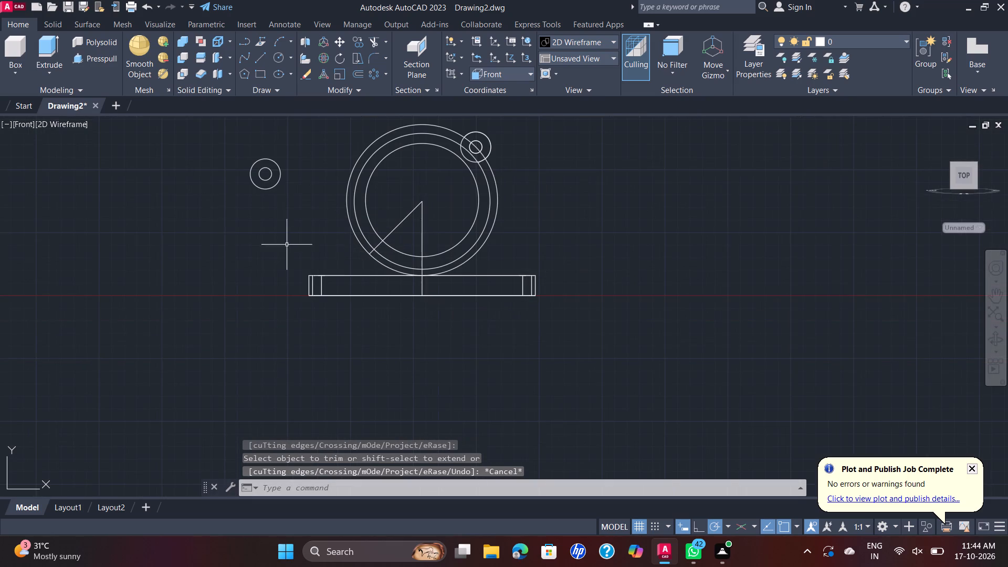
{"action": "left_click", "coordinate": [18, 124]}
{"action": "left_click", "coordinate": [83, 252]}
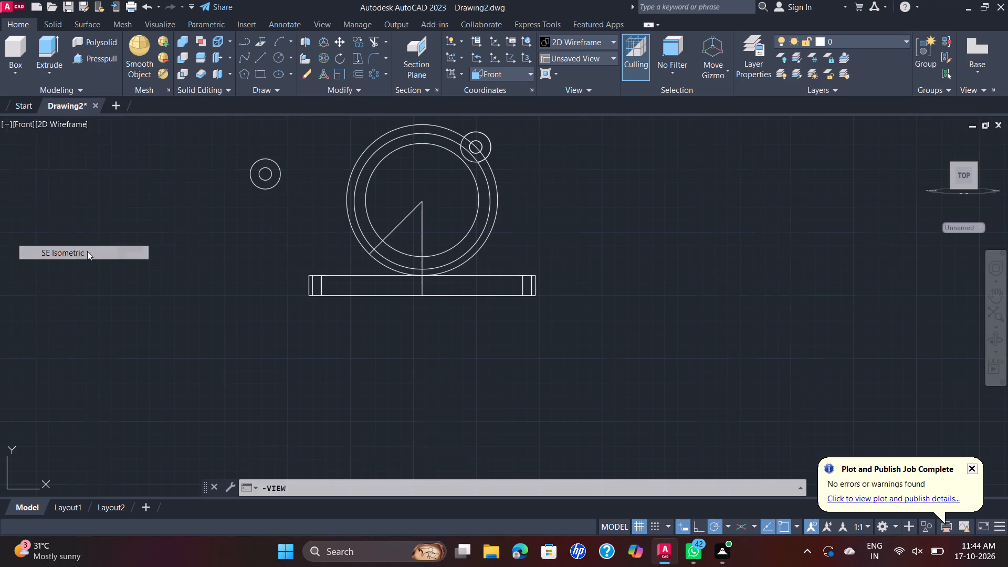
{"action": "scroll", "coordinate": [504, 313], "scroll_direction": "up", "scroll_amount": 2}
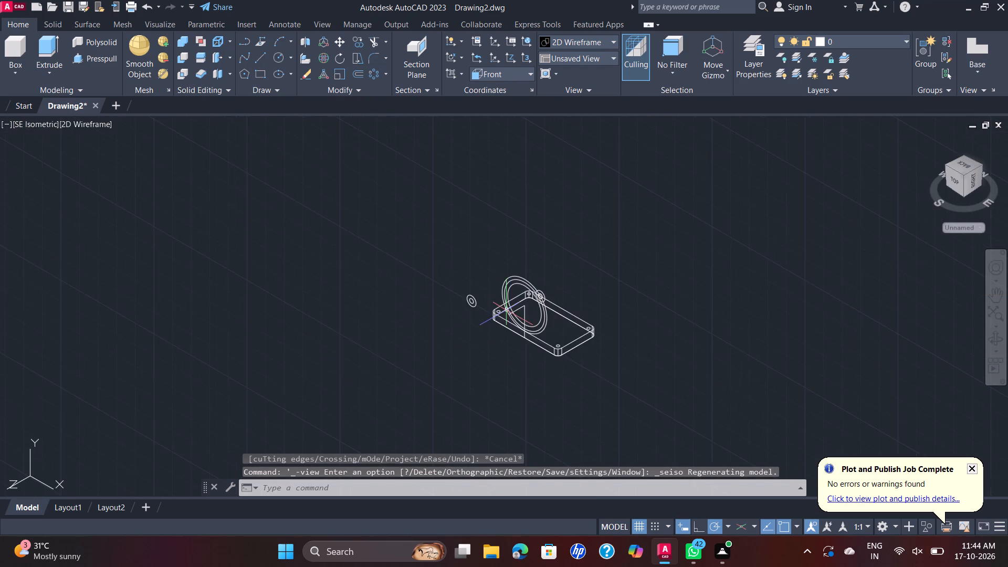
{"action": "scroll", "coordinate": [506, 310], "scroll_direction": "up", "scroll_amount": 5}
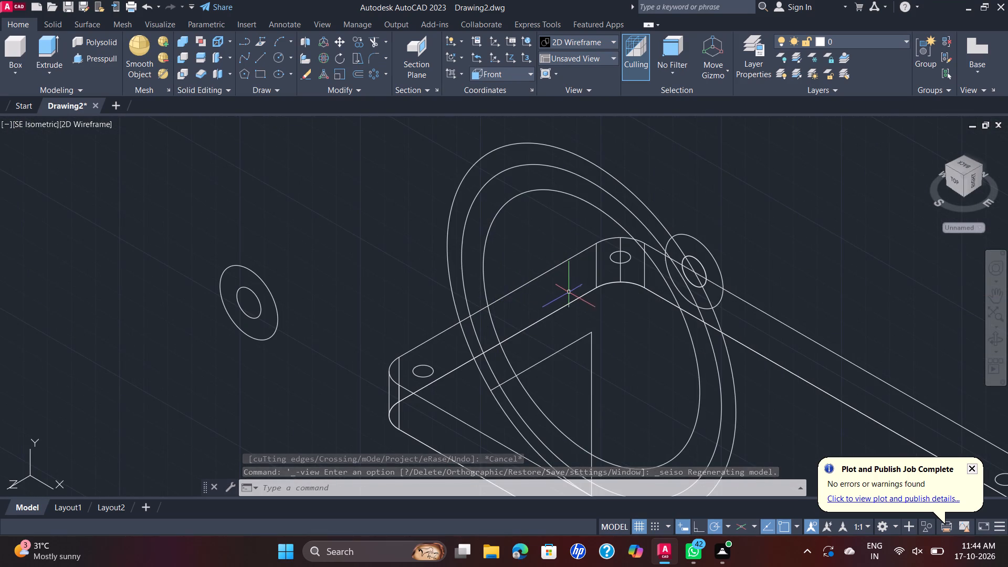
{"action": "scroll", "coordinate": [568, 293], "scroll_direction": "down", "scroll_amount": 1}
{"action": "middle_click_drag", "start_coordinate": [567, 306], "coordinate": [487, 249]}
{"action": "scroll", "coordinate": [485, 254], "scroll_direction": "up", "scroll_amount": 2}
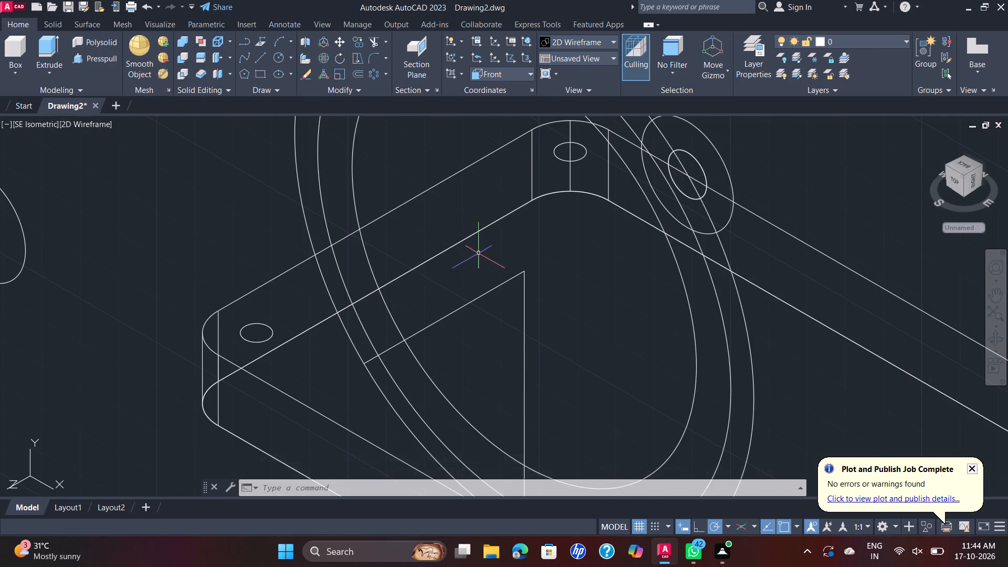
{"action": "scroll", "coordinate": [460, 250], "scroll_direction": "down", "scroll_amount": 1}
{"action": "left_click", "coordinate": [102, 179]}
{"action": "left_click", "coordinate": [214, 297]}
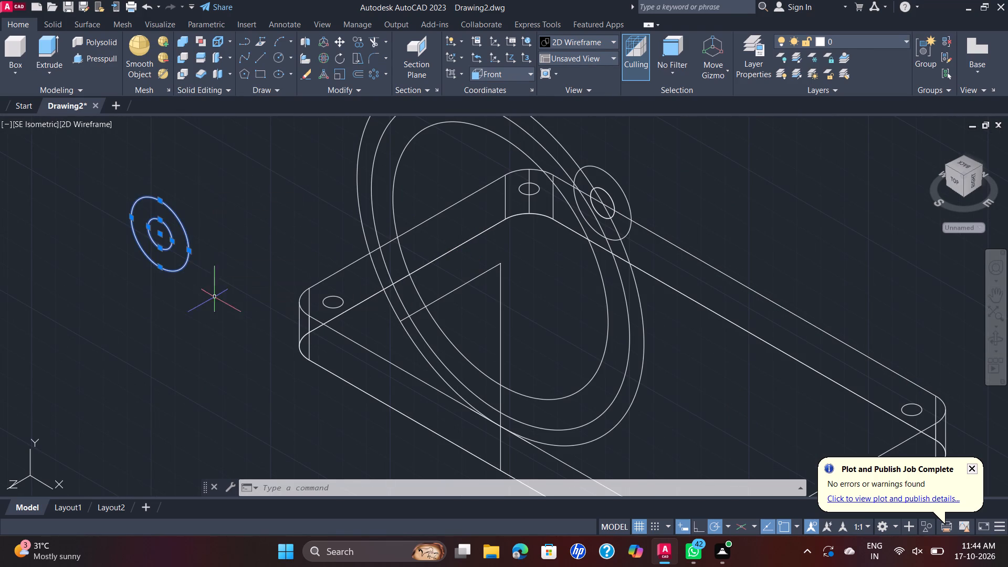
{"action": "left_click", "coordinate": [338, 42]}
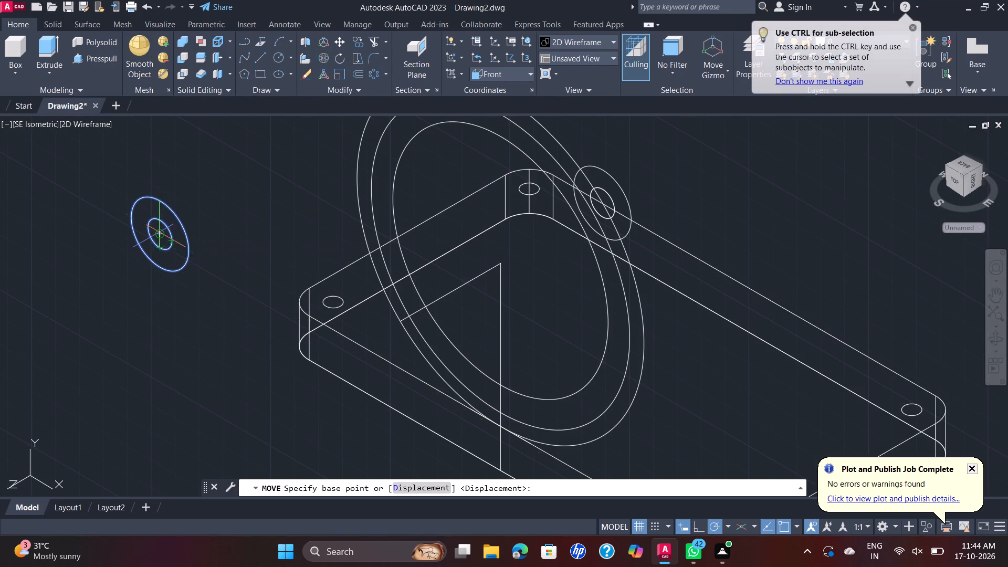
{"action": "left_click", "coordinate": [159, 232]}
{"action": "scroll", "coordinate": [388, 327], "scroll_direction": "up", "scroll_amount": 3}
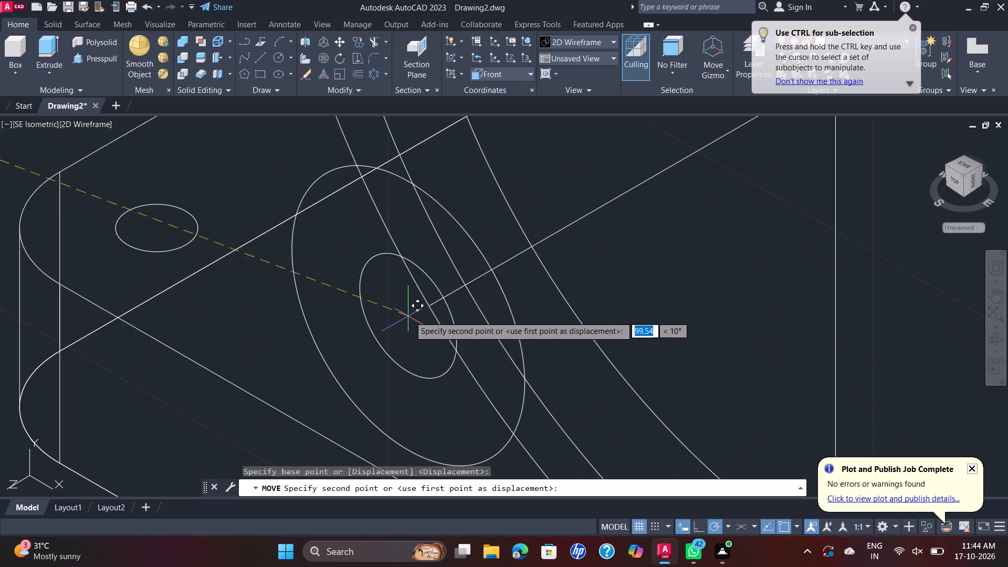
{"action": "left_click", "coordinate": [427, 307]}
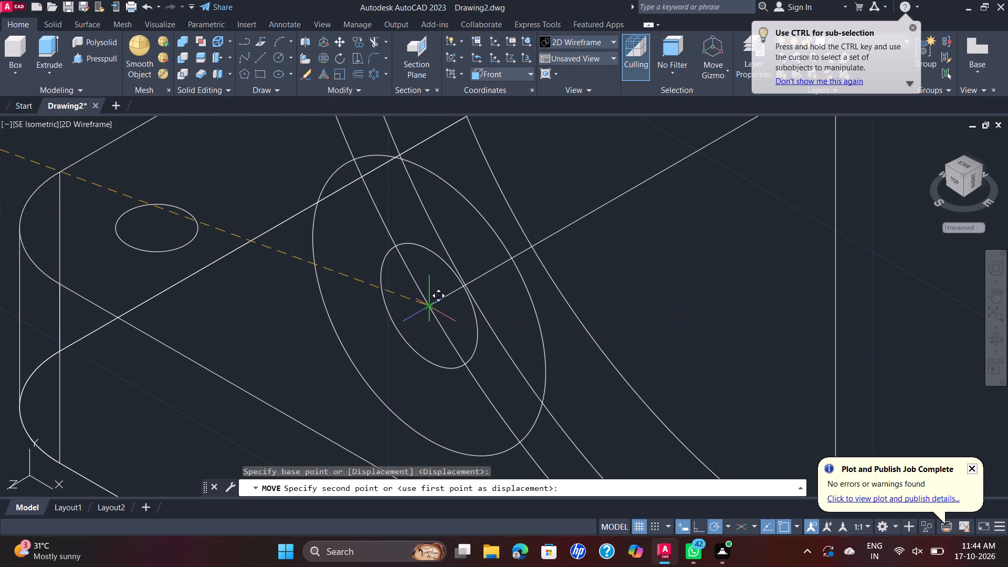
Delete the 225° construction line running from the ring's centre to the centre of the lower lug circles.
{"action": "scroll", "coordinate": [427, 307], "scroll_direction": "down", "scroll_amount": 4}
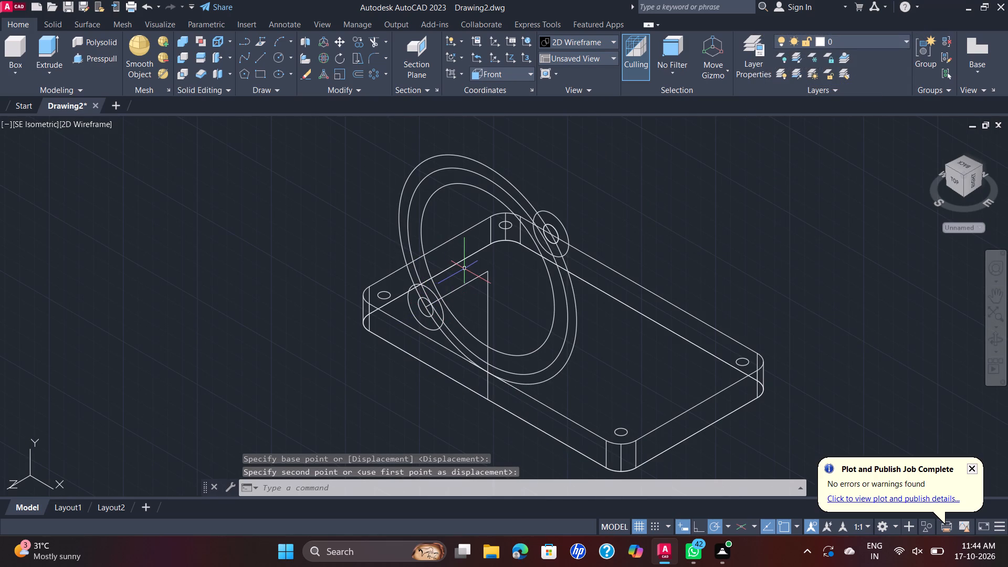
{"action": "key", "text": "Escape"}
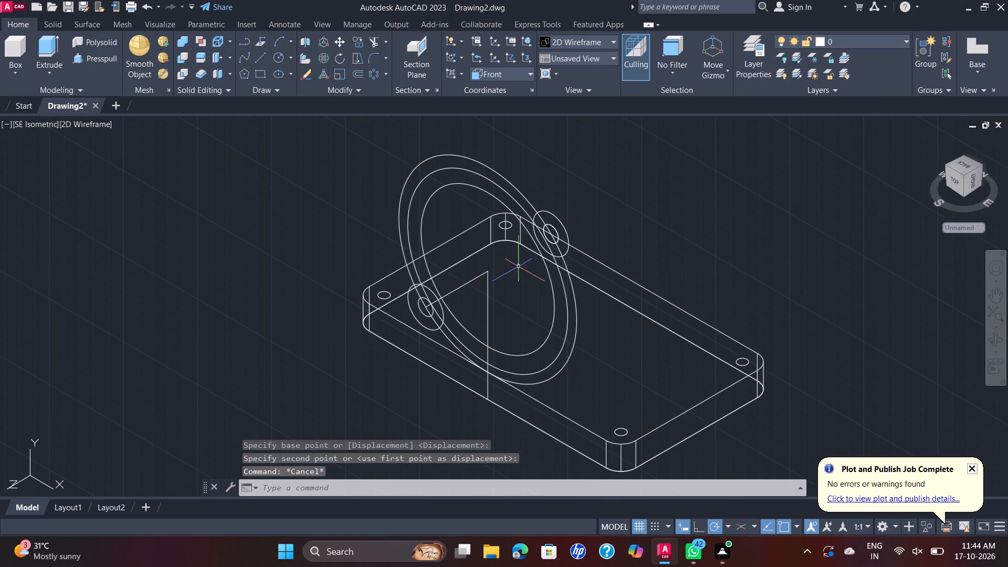
{"action": "left_click", "coordinate": [470, 283]}
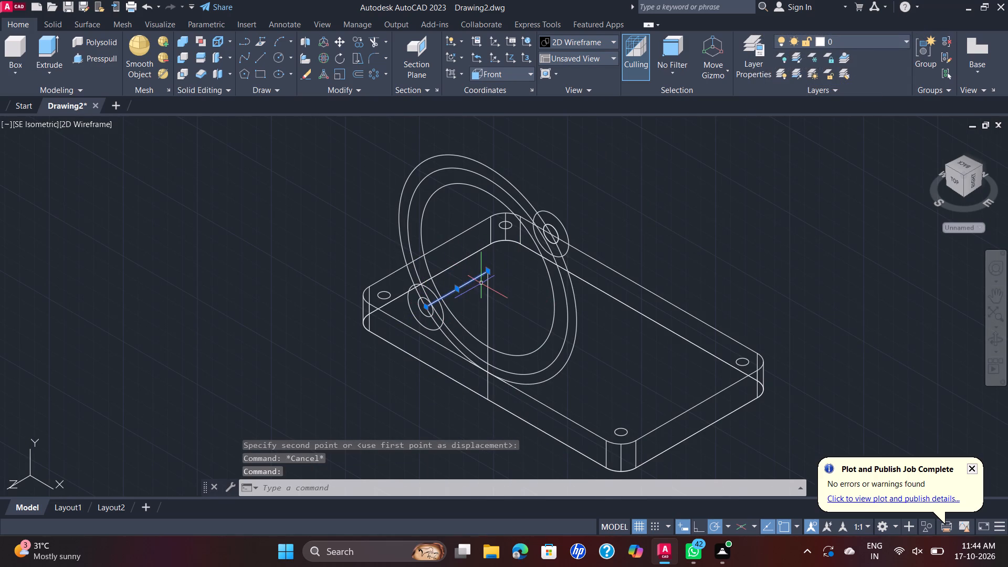
{"action": "key", "text": "Delete"}
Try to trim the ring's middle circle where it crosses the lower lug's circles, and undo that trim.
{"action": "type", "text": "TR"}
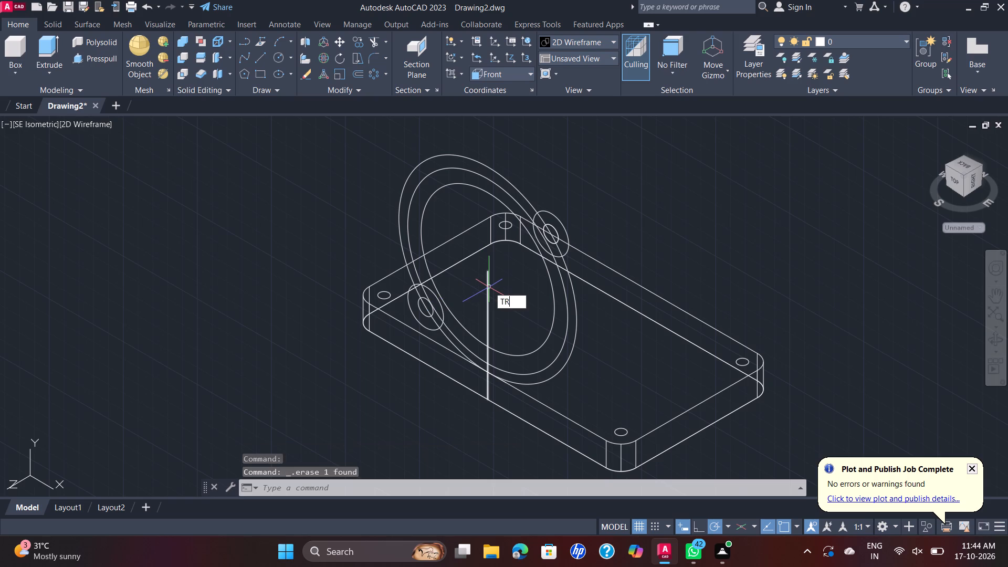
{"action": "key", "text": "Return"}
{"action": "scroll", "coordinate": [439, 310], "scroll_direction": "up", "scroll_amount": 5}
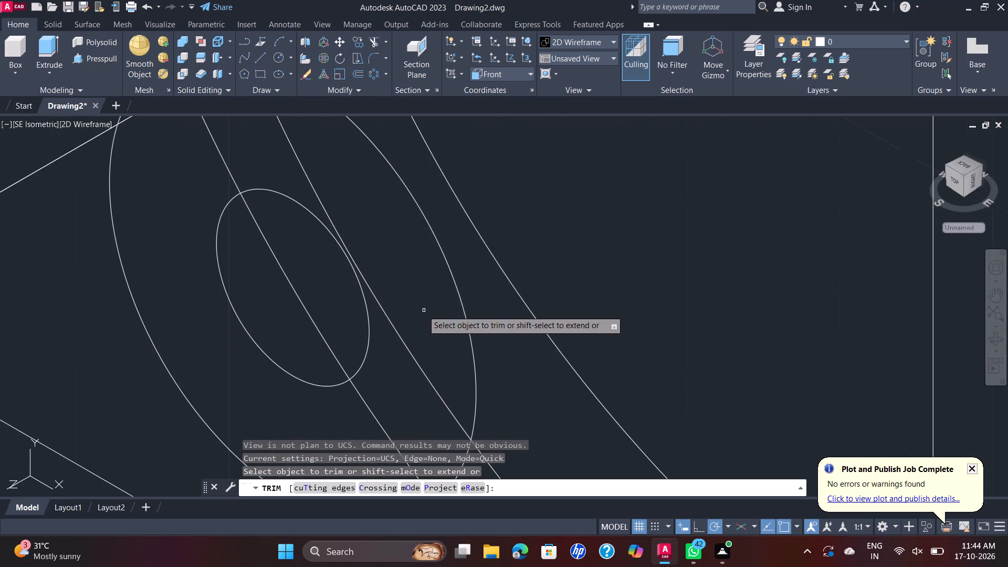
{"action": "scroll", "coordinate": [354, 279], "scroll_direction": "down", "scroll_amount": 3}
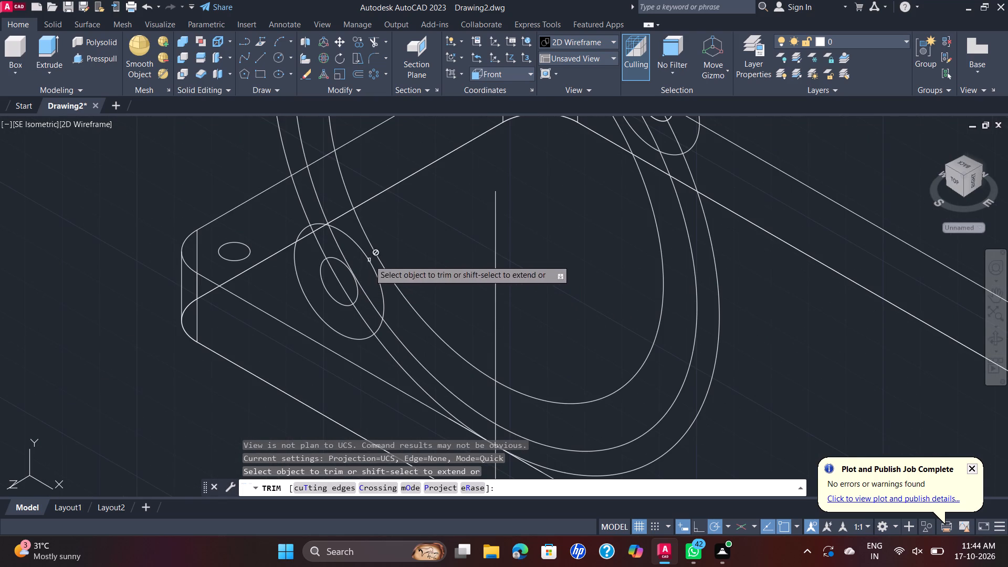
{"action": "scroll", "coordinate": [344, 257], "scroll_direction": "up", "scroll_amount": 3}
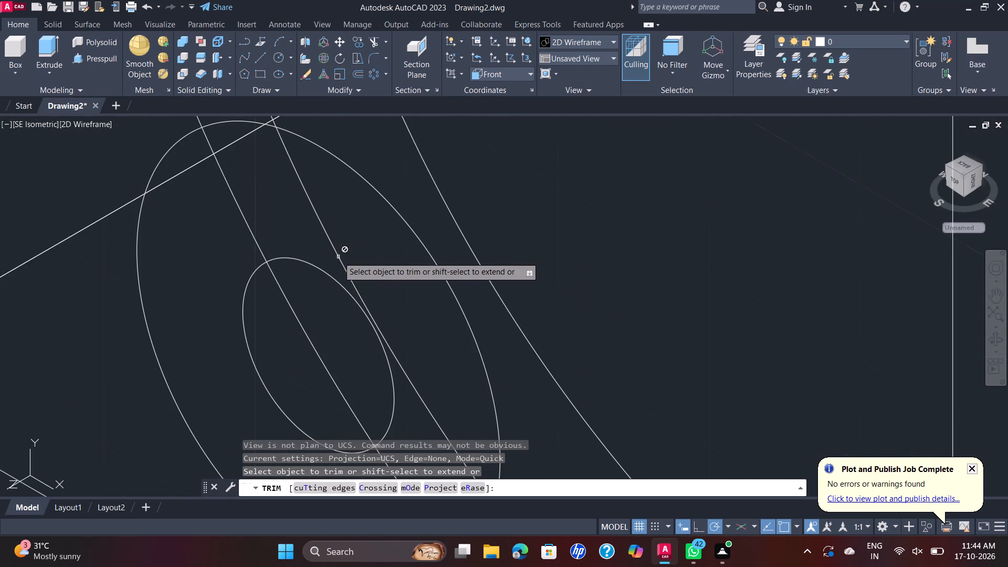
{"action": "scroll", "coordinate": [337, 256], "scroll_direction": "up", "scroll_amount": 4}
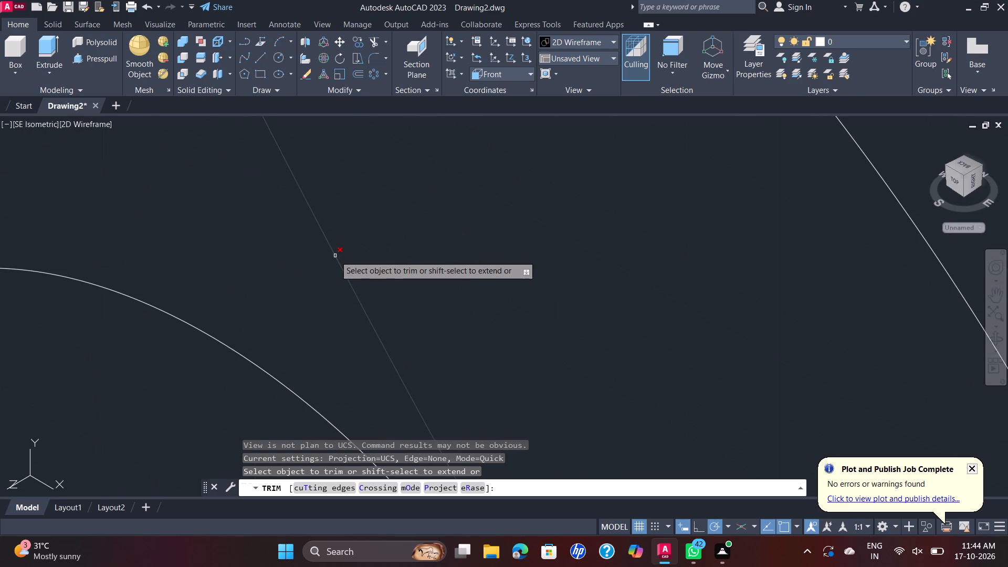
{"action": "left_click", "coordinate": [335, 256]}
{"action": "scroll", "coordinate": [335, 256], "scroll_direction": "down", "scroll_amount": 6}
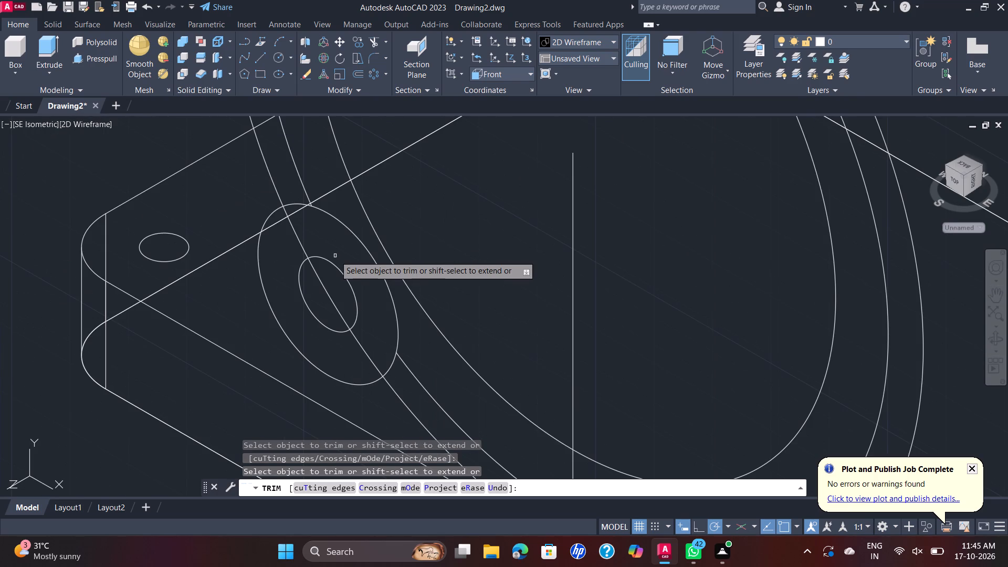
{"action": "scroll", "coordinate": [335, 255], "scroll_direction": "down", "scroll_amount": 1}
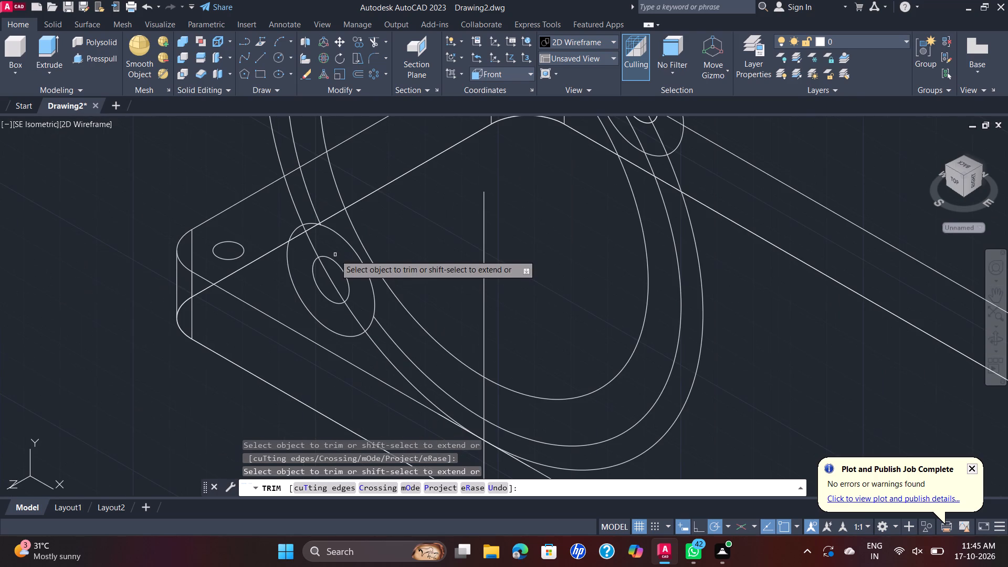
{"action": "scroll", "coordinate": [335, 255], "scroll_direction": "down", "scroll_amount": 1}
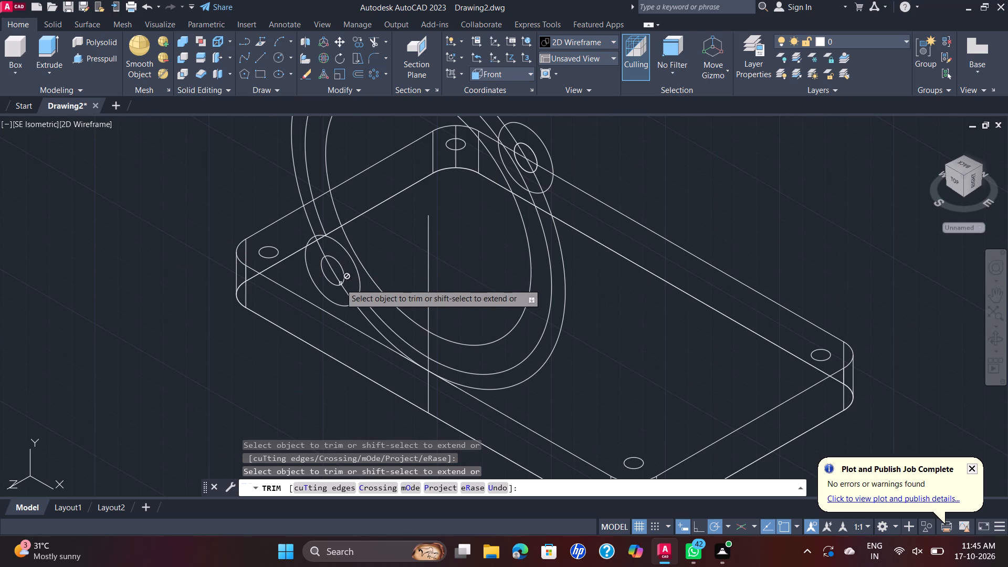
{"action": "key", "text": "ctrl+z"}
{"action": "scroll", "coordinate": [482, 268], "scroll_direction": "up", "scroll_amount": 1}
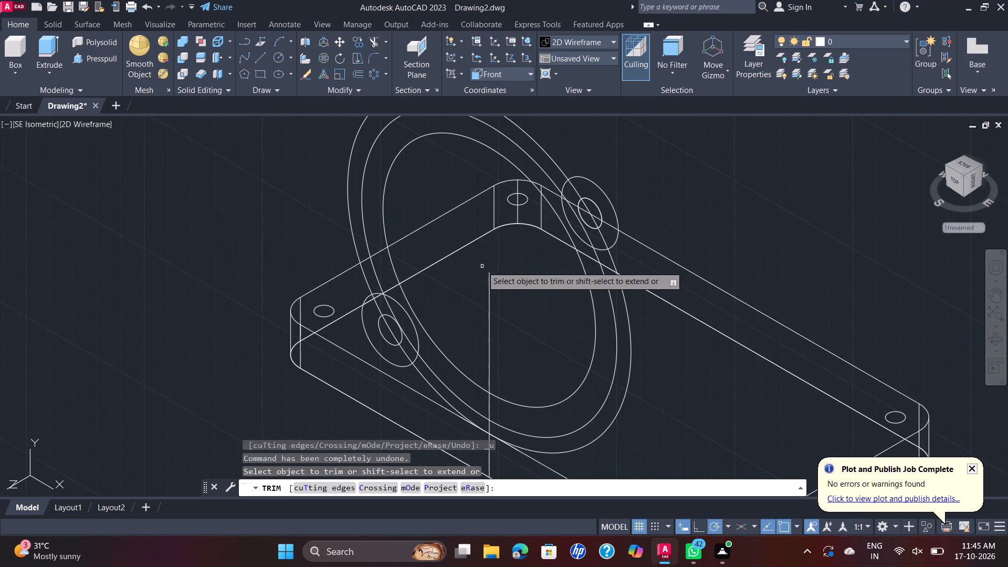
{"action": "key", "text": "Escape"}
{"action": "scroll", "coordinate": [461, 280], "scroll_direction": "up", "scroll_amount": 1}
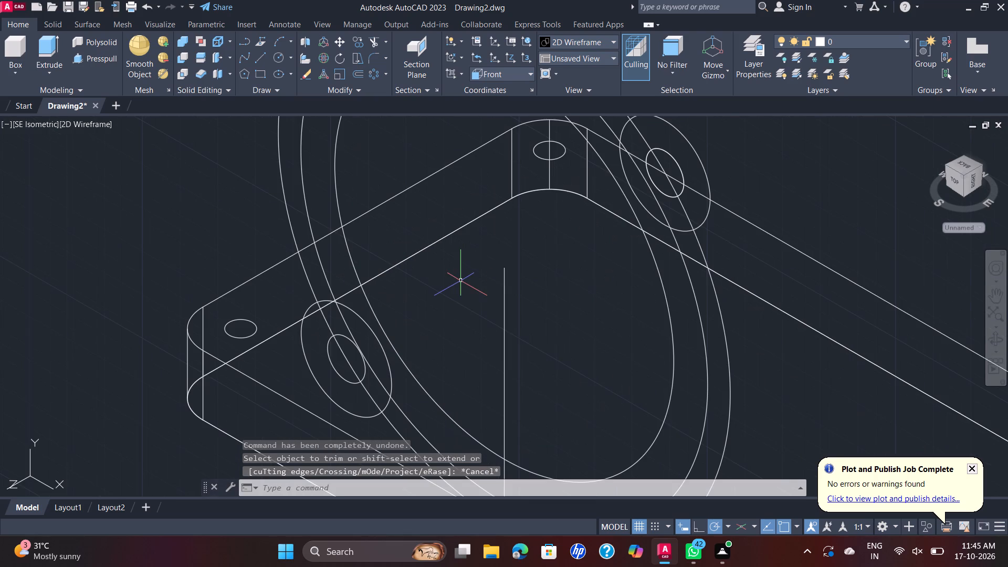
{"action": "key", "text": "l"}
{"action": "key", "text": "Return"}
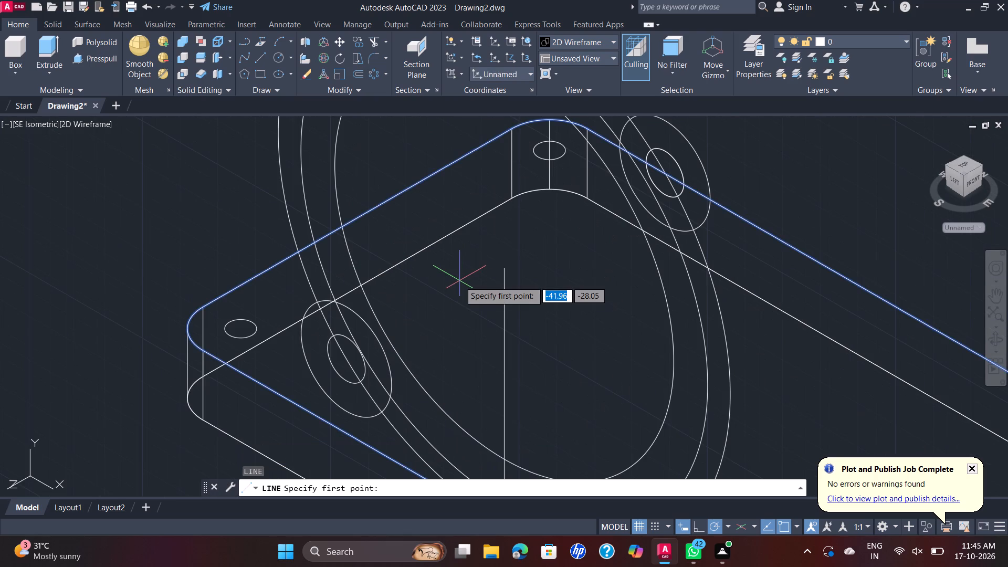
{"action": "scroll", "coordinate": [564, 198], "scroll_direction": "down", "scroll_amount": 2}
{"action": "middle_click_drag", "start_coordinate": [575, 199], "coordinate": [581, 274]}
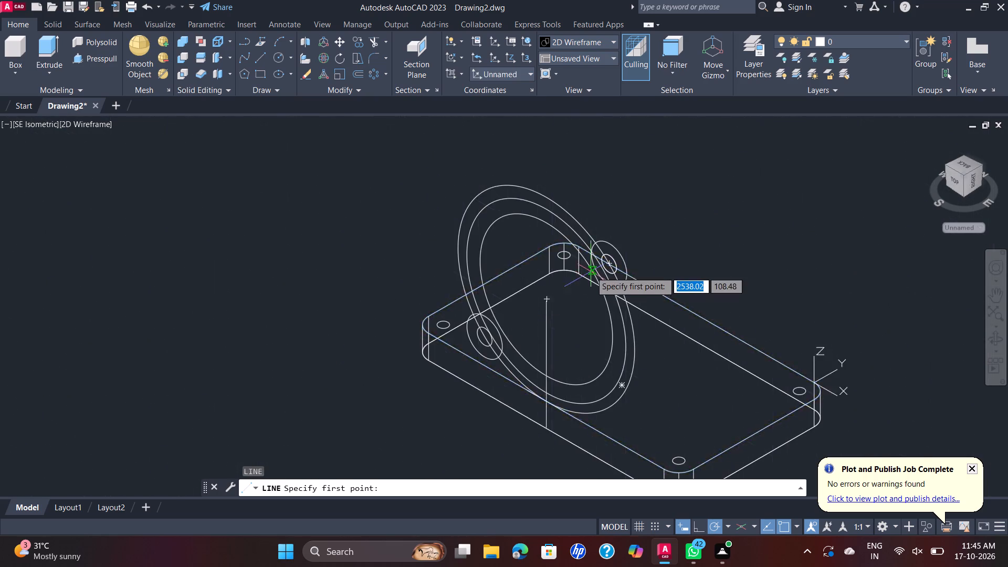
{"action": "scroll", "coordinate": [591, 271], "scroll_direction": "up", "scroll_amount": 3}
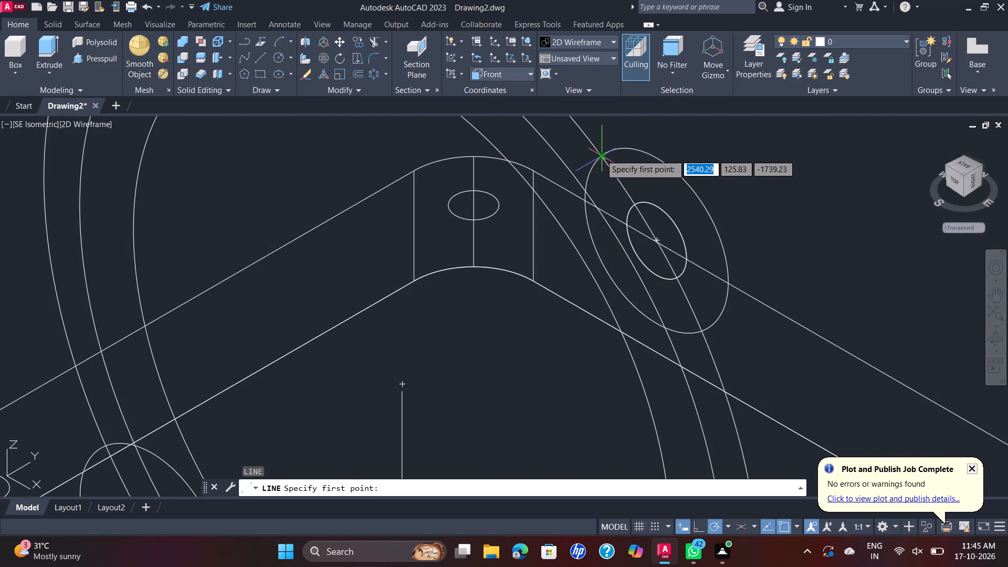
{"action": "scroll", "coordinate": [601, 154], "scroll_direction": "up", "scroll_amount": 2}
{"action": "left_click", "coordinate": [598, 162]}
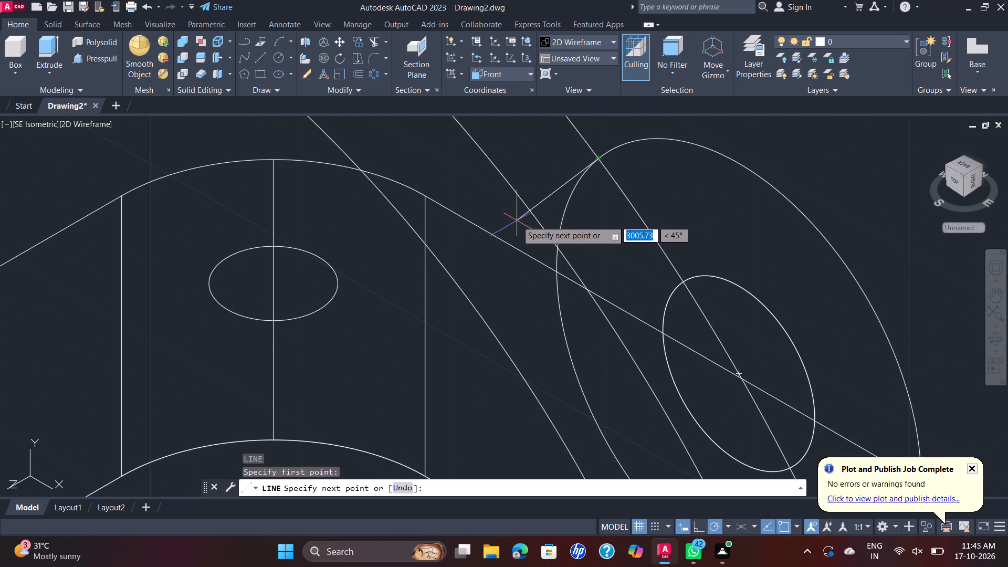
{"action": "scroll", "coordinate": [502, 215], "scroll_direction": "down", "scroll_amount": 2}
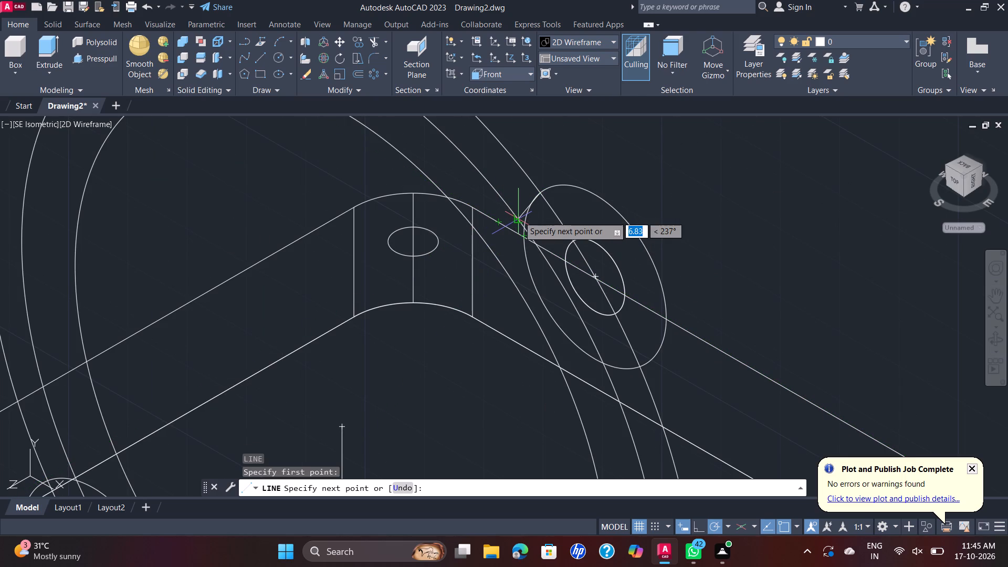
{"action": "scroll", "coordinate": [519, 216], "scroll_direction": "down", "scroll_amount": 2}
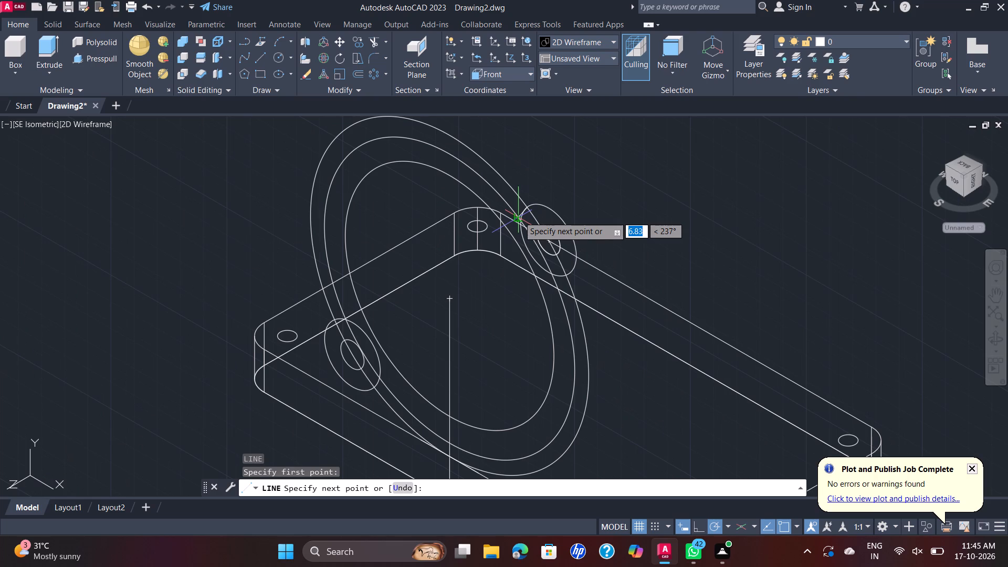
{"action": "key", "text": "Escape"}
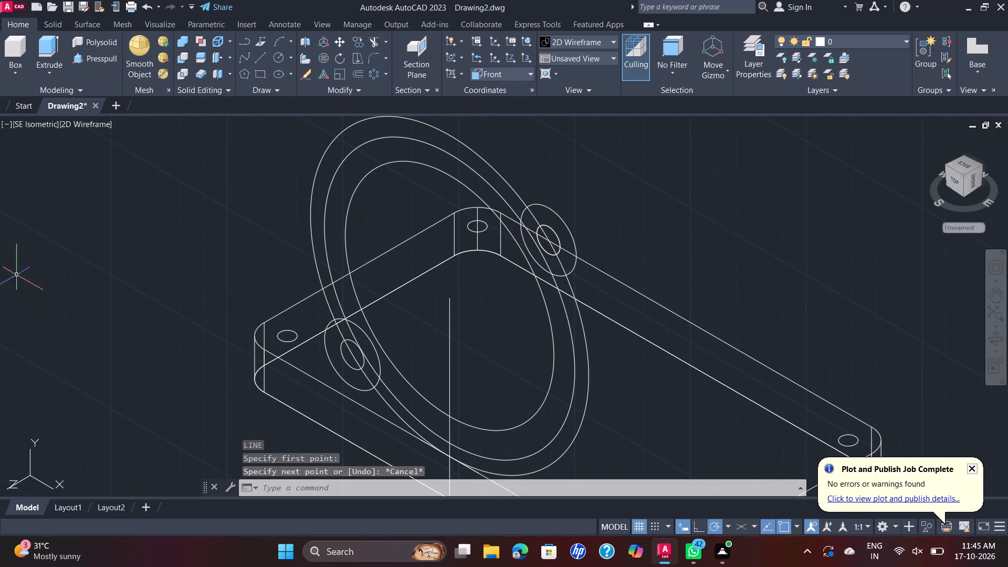
In the Front view, draw a line about 6.8 long from the upper intersection of the upper lug and ring's outer circle to the middle circle.
{"action": "left_click", "coordinate": [35, 124]}
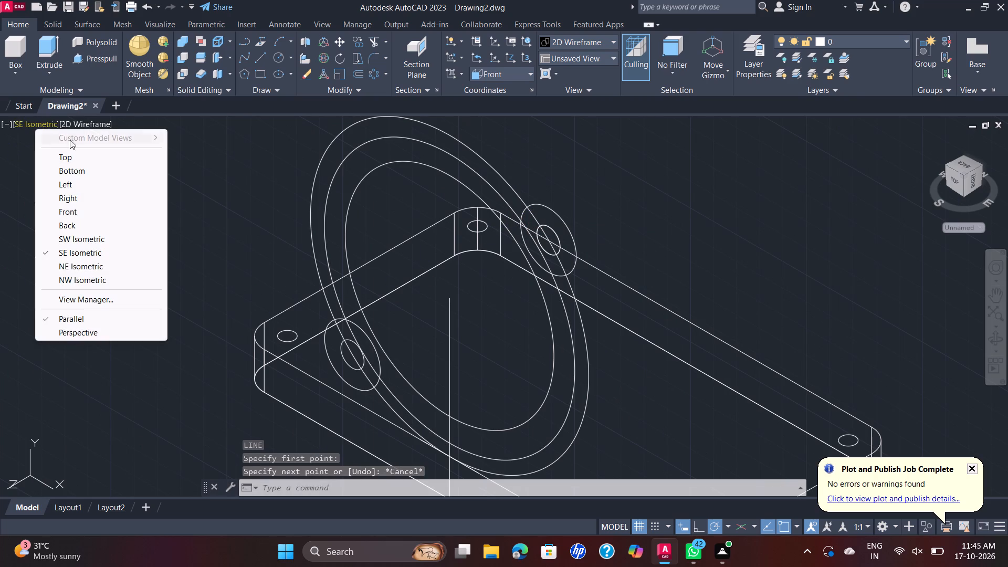
{"action": "left_click", "coordinate": [90, 212]}
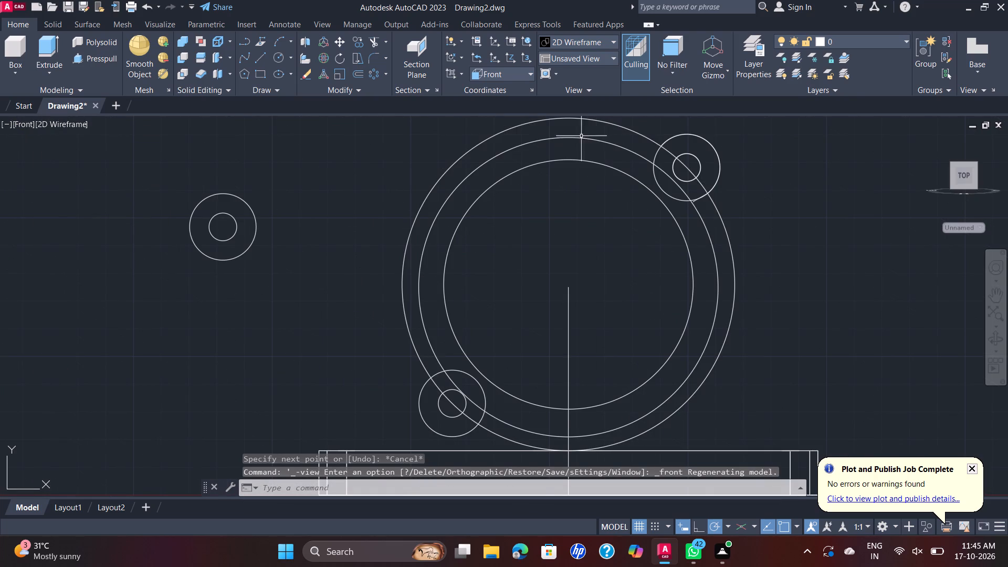
{"action": "left_click", "coordinate": [260, 55]}
{"action": "scroll", "coordinate": [591, 132], "scroll_direction": "up", "scroll_amount": 1}
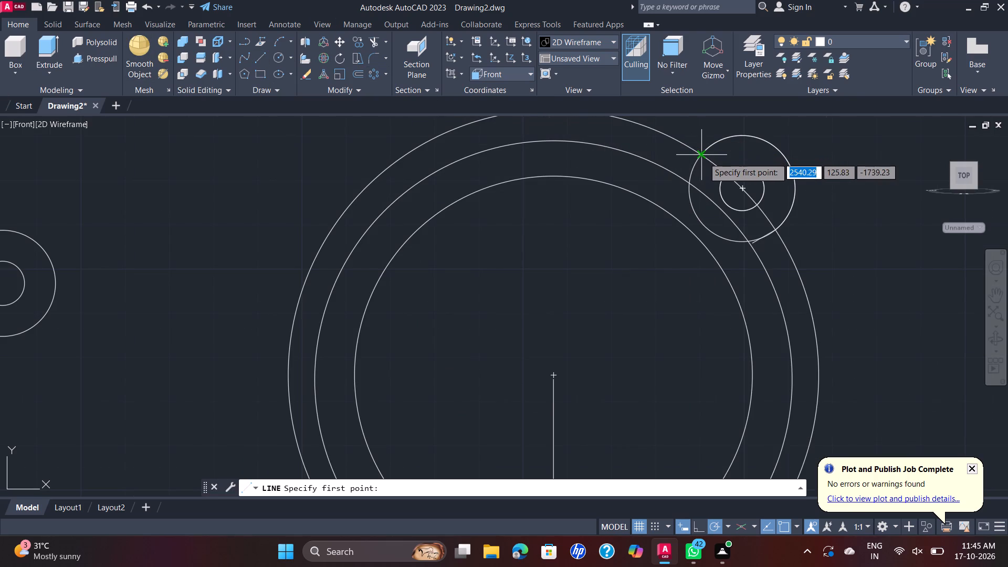
{"action": "left_click", "coordinate": [702, 157]}
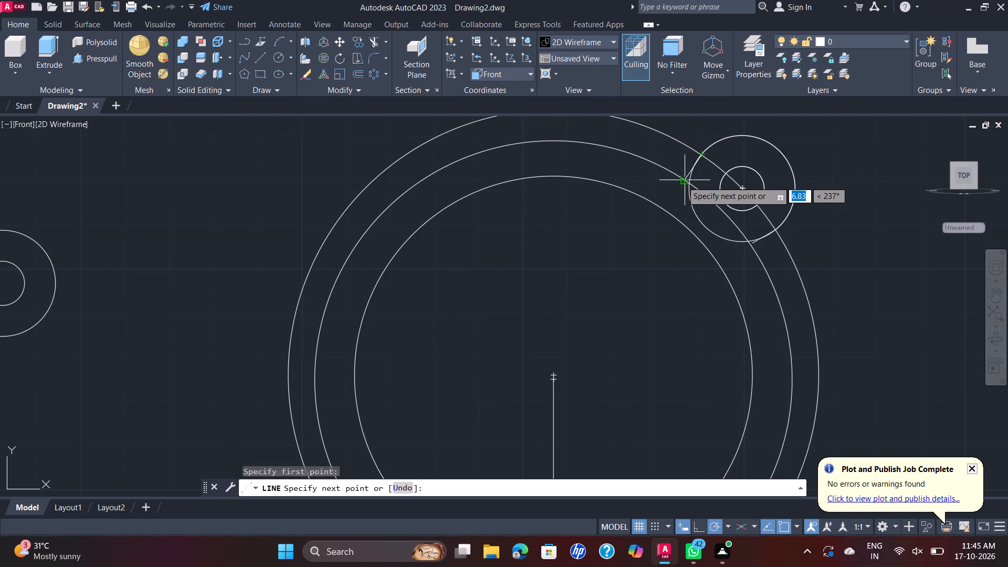
{"action": "left_click", "coordinate": [682, 181]}
{"action": "key", "text": "Escape"}
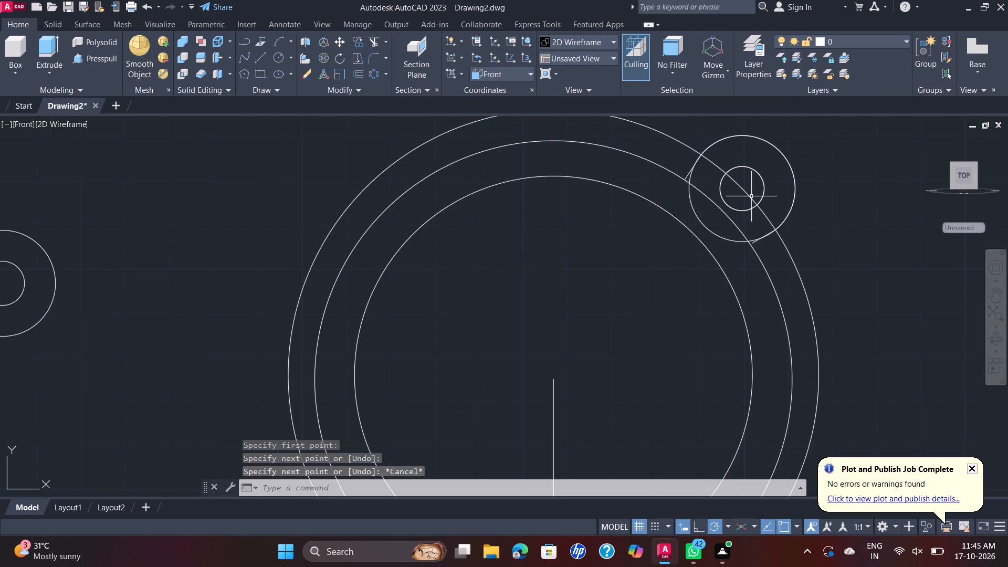
Draw a short line from the upper lug's lower intersection with the ring's outer circle to the ring's middle circle.
{"action": "key", "text": "space"}
{"action": "scroll", "coordinate": [781, 234], "scroll_direction": "up", "scroll_amount": 2}
{"action": "left_click", "coordinate": [760, 224]}
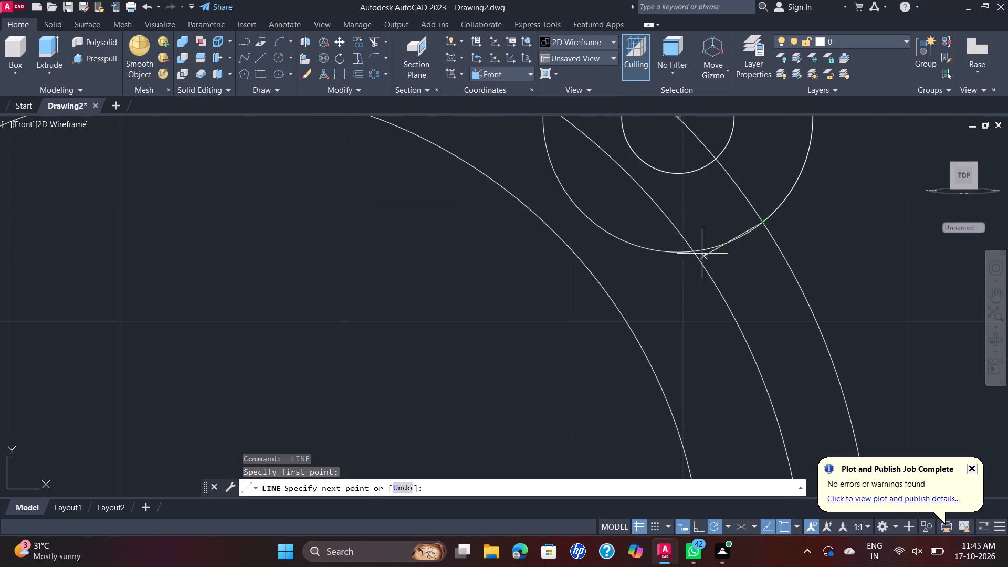
{"action": "left_click", "coordinate": [699, 259]}
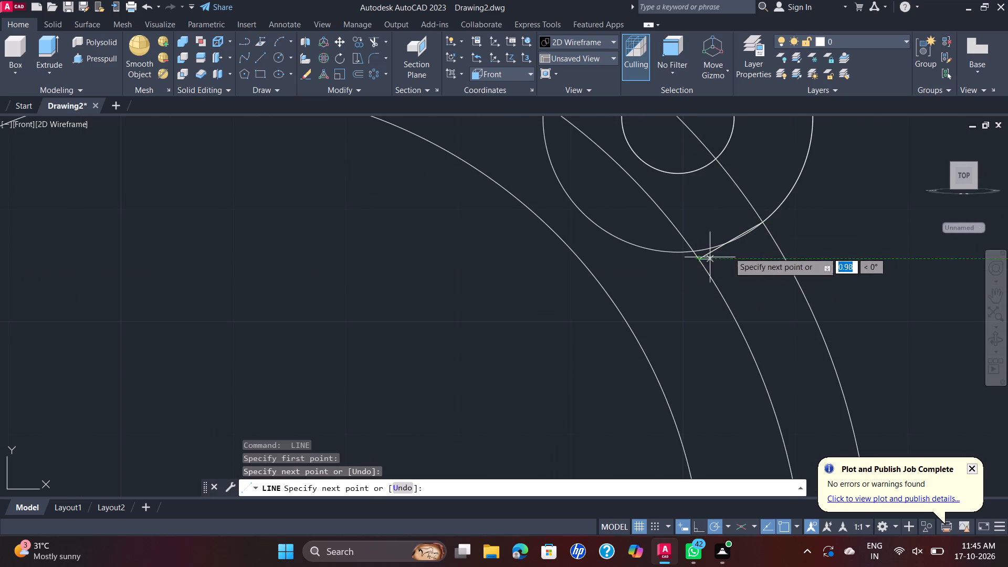
{"action": "key", "text": "Escape"}
Draw a short line from the lower lug's upper intersection with the ring's outer circle to the ring's middle circle.
{"action": "scroll", "coordinate": [757, 248], "scroll_direction": "down", "scroll_amount": 2}
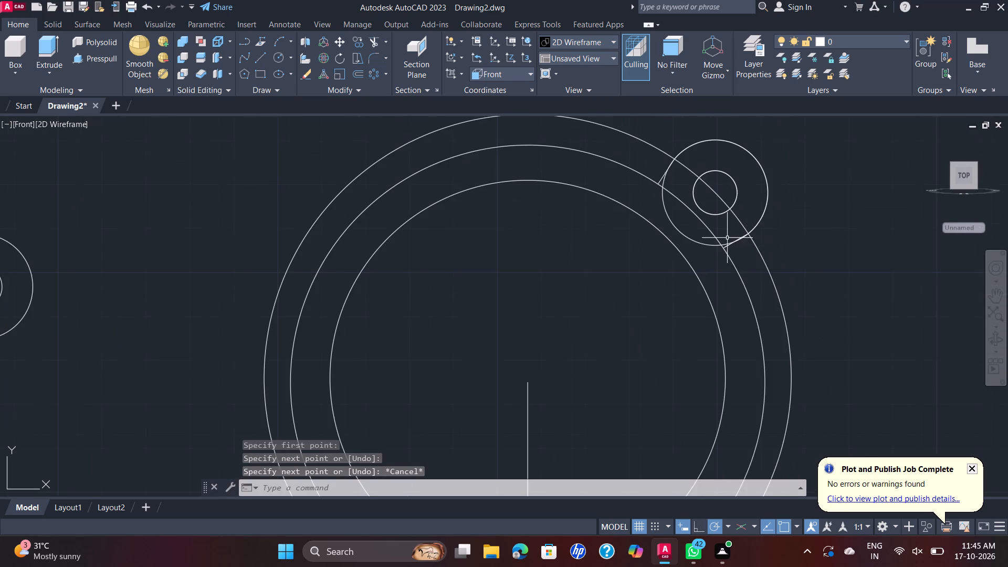
{"action": "scroll", "coordinate": [730, 265], "scroll_direction": "down", "scroll_amount": 1}
{"action": "middle_click_drag", "start_coordinate": [734, 266], "coordinate": [752, 210]}
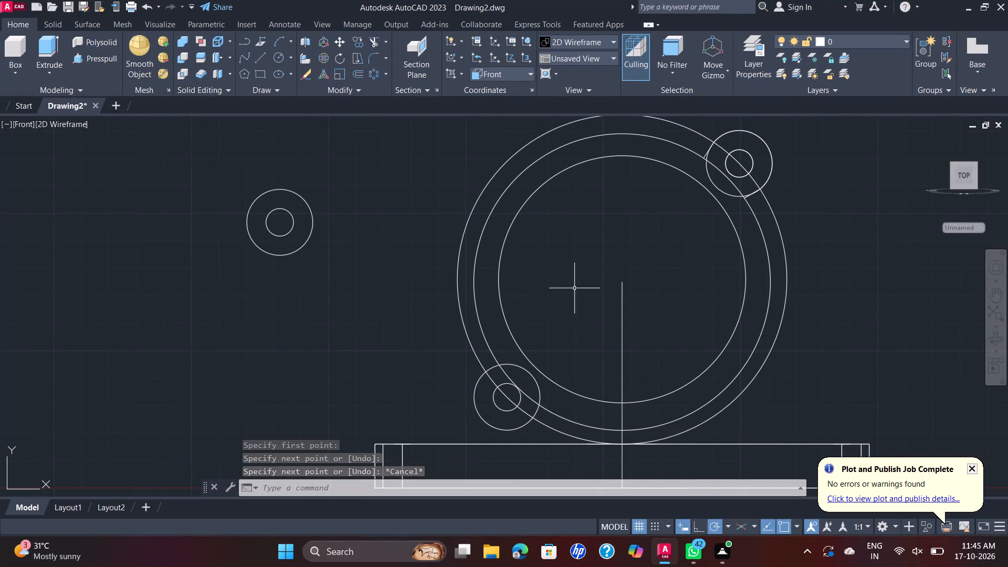
{"action": "key", "text": "space"}
{"action": "scroll", "coordinate": [507, 360], "scroll_direction": "up", "scroll_amount": 2}
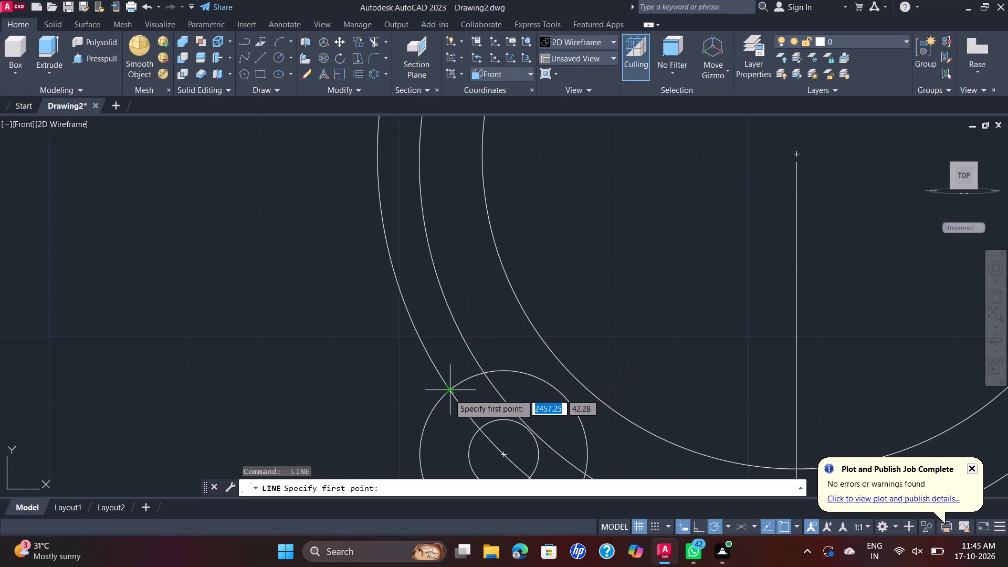
{"action": "left_click", "coordinate": [448, 393]}
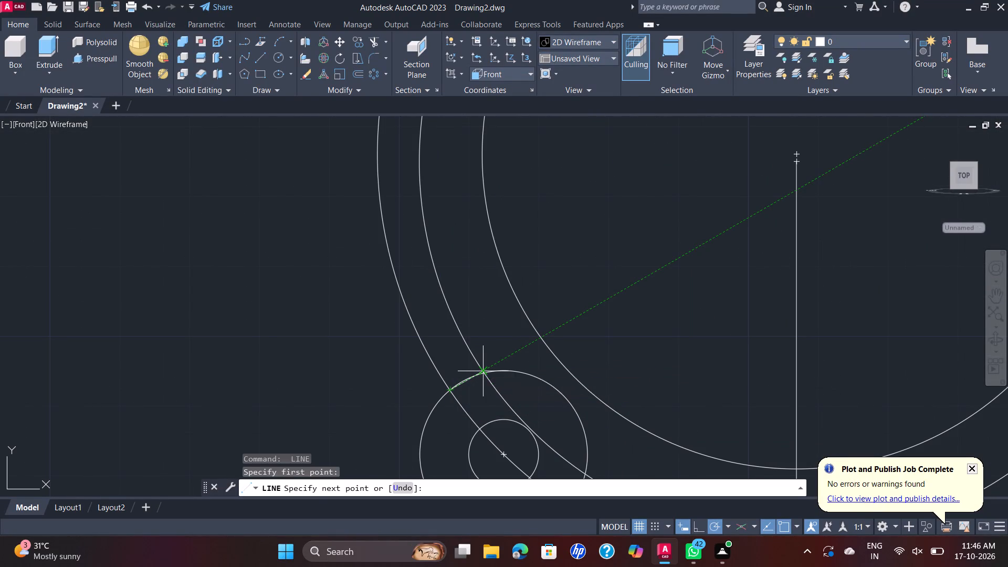
{"action": "left_click", "coordinate": [484, 370]}
{"action": "key", "text": "grave"}
{"action": "scroll", "coordinate": [521, 358], "scroll_direction": "down", "scroll_amount": 1}
{"action": "key", "text": "Escape"}
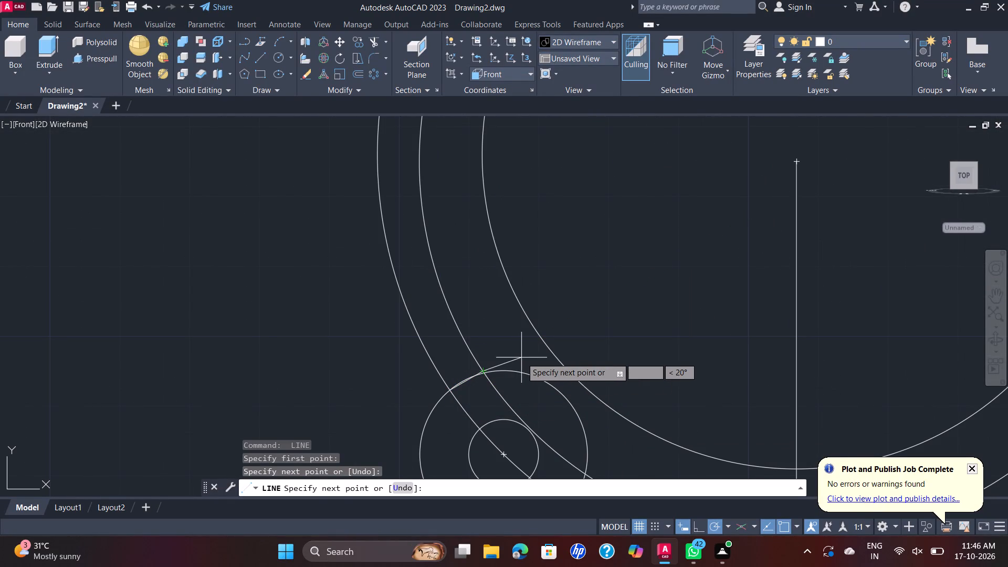
Draw a short line from the lower lug's lower intersection with the ring's outer circle to the ring's middle circle.
{"action": "scroll", "coordinate": [524, 359], "scroll_direction": "down", "scroll_amount": 1}
{"action": "key", "text": "space"}
{"action": "scroll", "coordinate": [540, 416], "scroll_direction": "up", "scroll_amount": 2}
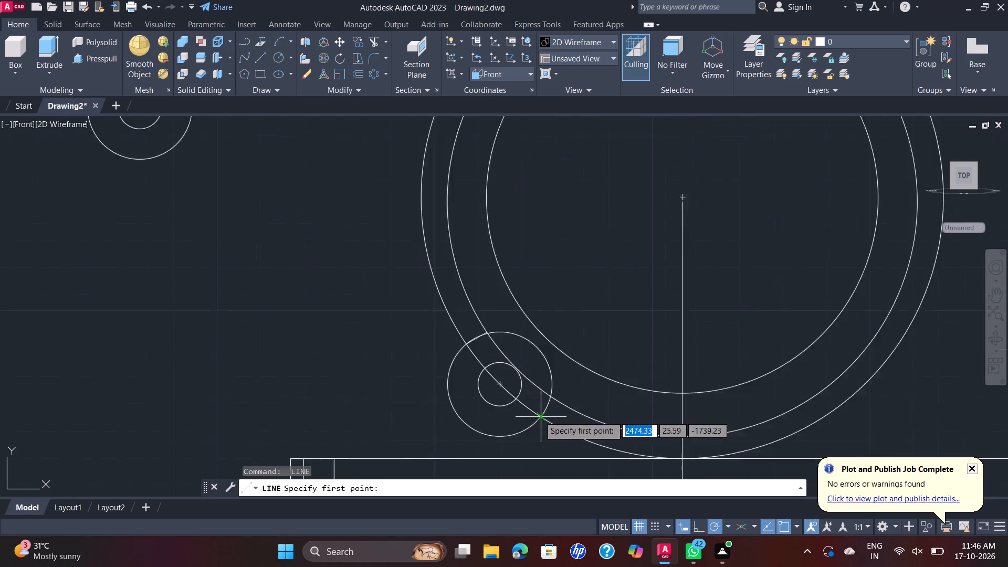
{"action": "left_click", "coordinate": [542, 417]}
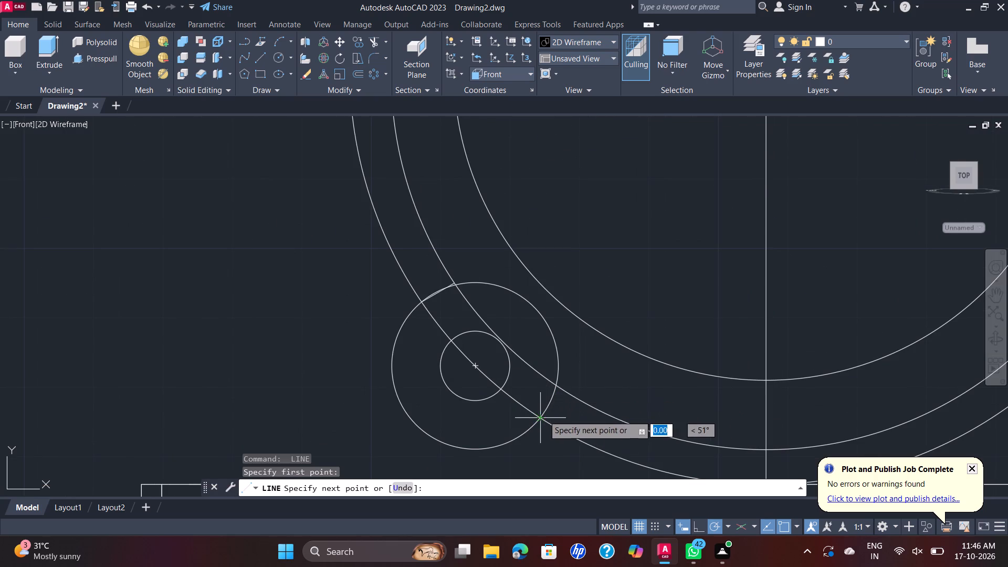
{"action": "left_click", "coordinate": [555, 388]}
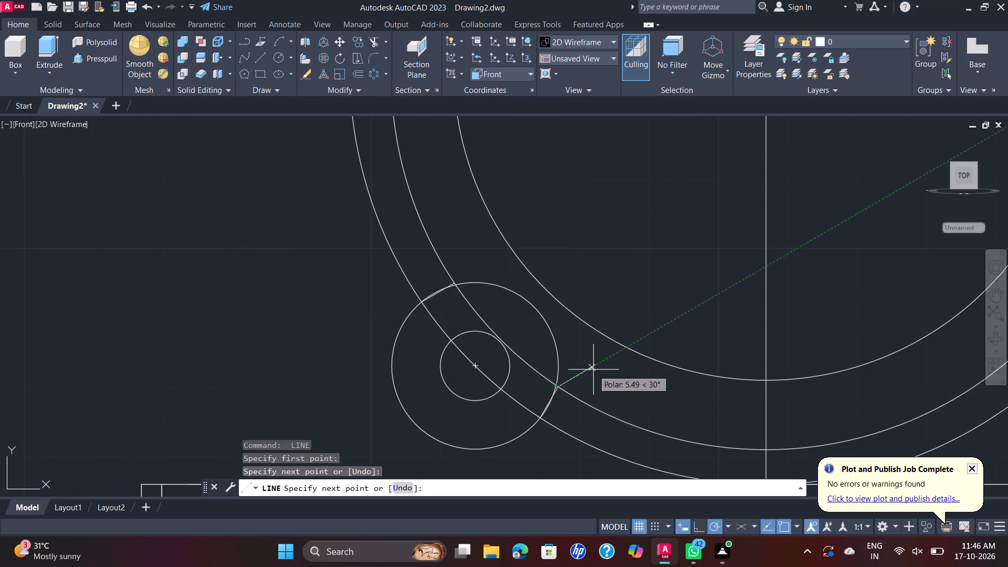
{"action": "key", "text": "Escape"}
{"action": "scroll", "coordinate": [603, 378], "scroll_direction": "down", "scroll_amount": 2}
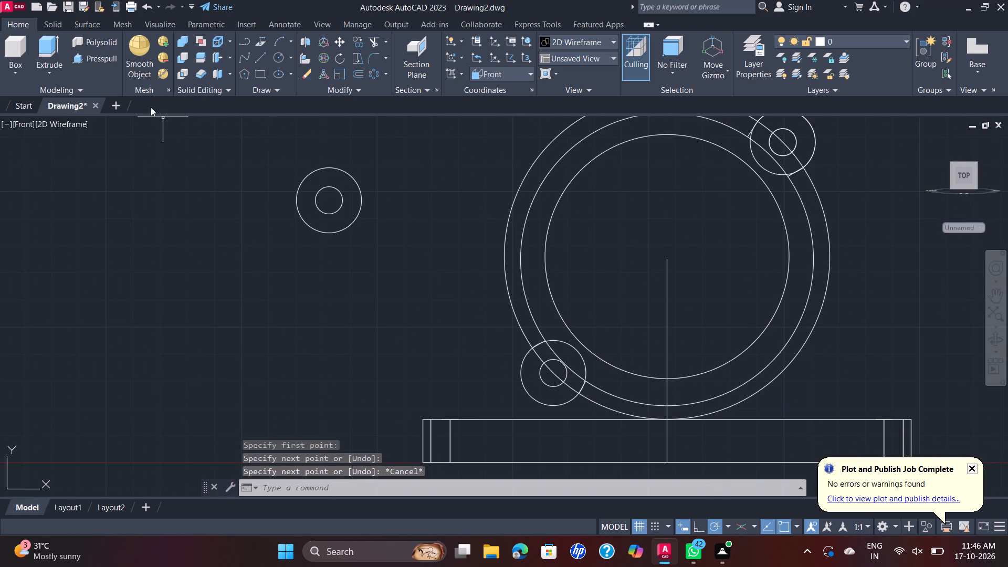
Switch to the SE Isometric view and examine the ring, its two lugs and the base plate.
{"action": "left_click", "coordinate": [23, 128]}
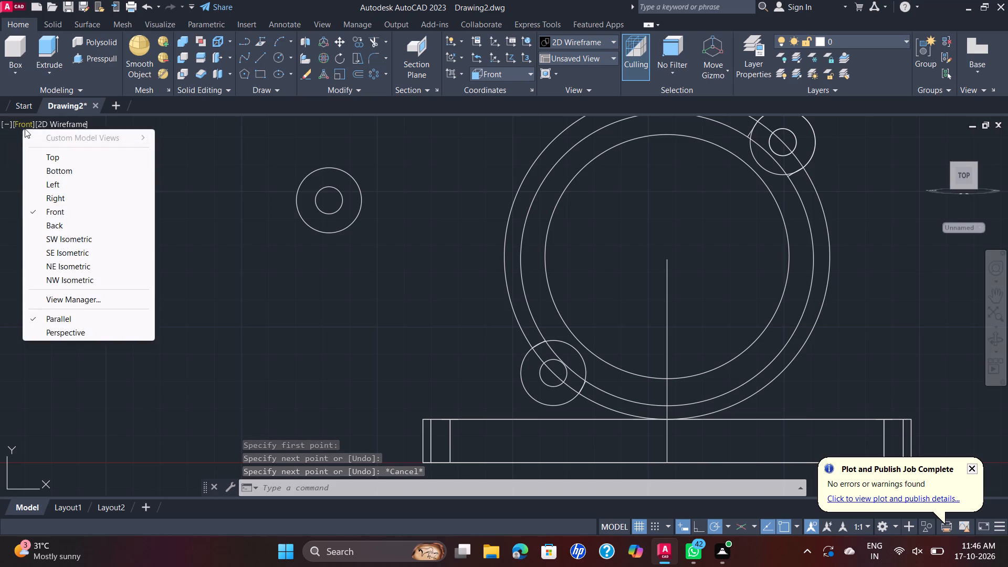
{"action": "left_click", "coordinate": [87, 253]}
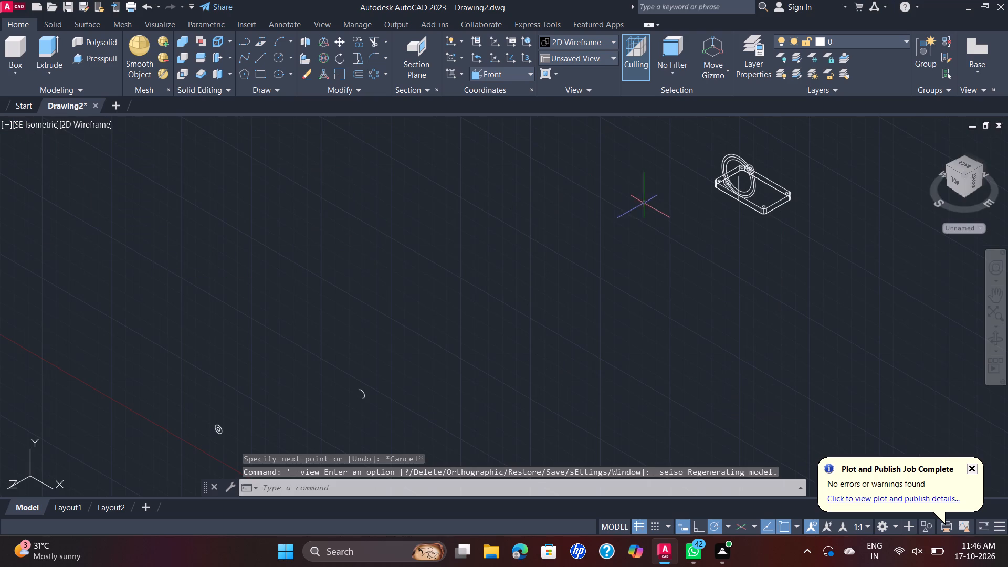
{"action": "scroll", "coordinate": [708, 162], "scroll_direction": "up", "scroll_amount": 2}
{"action": "scroll", "coordinate": [765, 167], "scroll_direction": "up", "scroll_amount": 2}
{"action": "scroll", "coordinate": [793, 248], "scroll_direction": "up", "scroll_amount": 1}
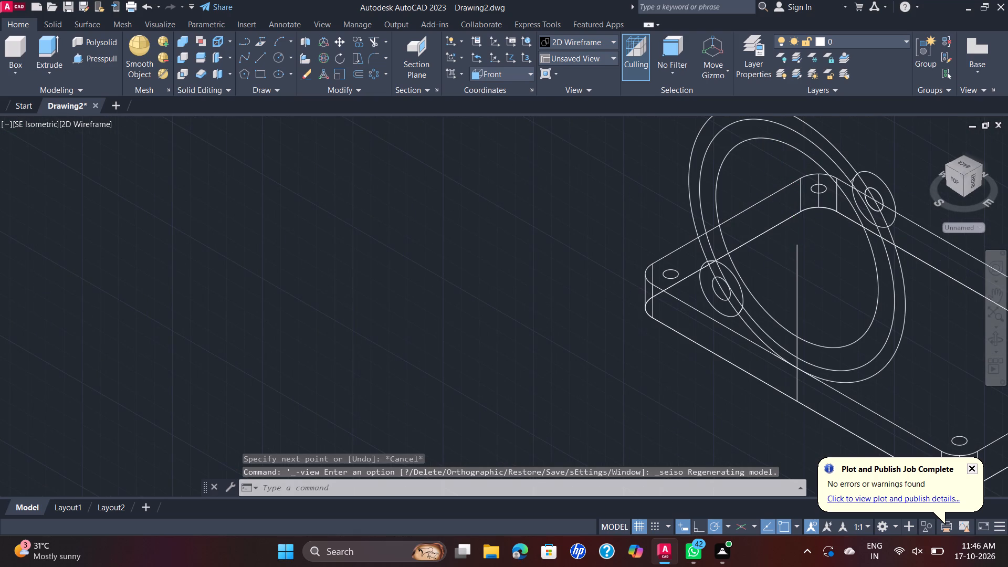
{"action": "middle_click_drag", "start_coordinate": [793, 248], "coordinate": [637, 216]}
{"action": "scroll", "coordinate": [783, 174], "scroll_direction": "up", "scroll_amount": 6}
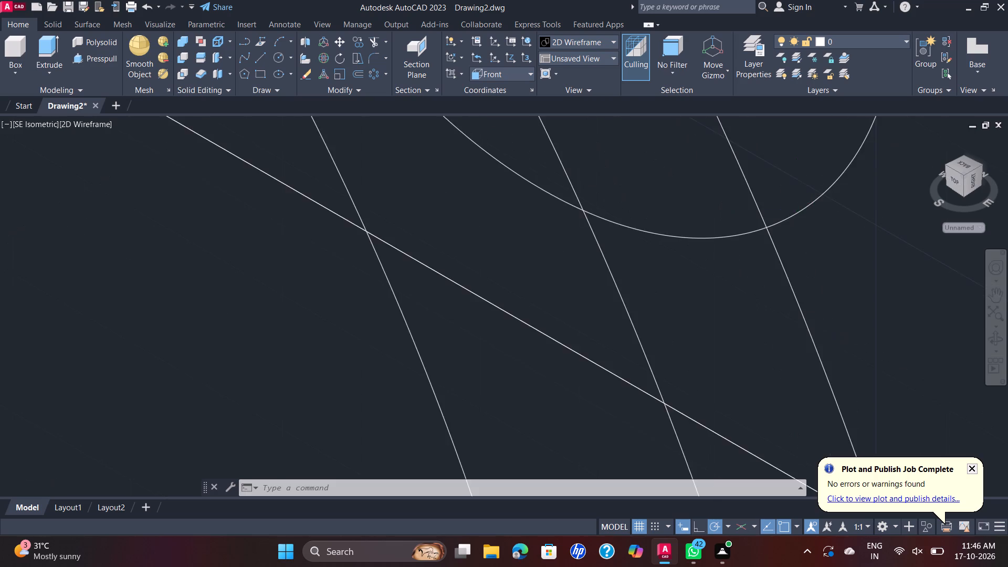
{"action": "scroll", "coordinate": [797, 196], "scroll_direction": "down", "scroll_amount": 6}
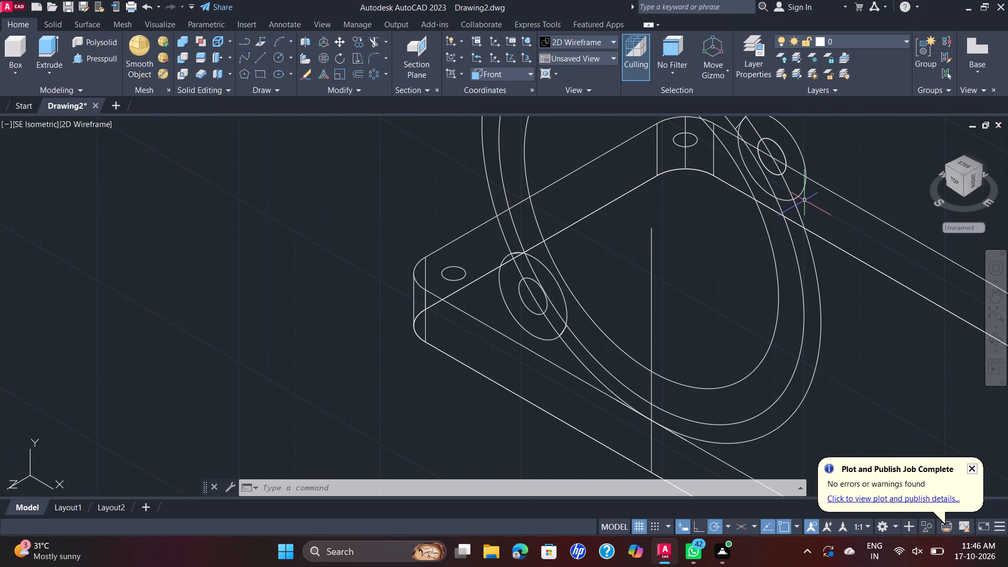
{"action": "scroll", "coordinate": [478, 310], "scroll_direction": "down", "scroll_amount": 4}
{"action": "scroll", "coordinate": [382, 352], "scroll_direction": "down", "scroll_amount": 6}
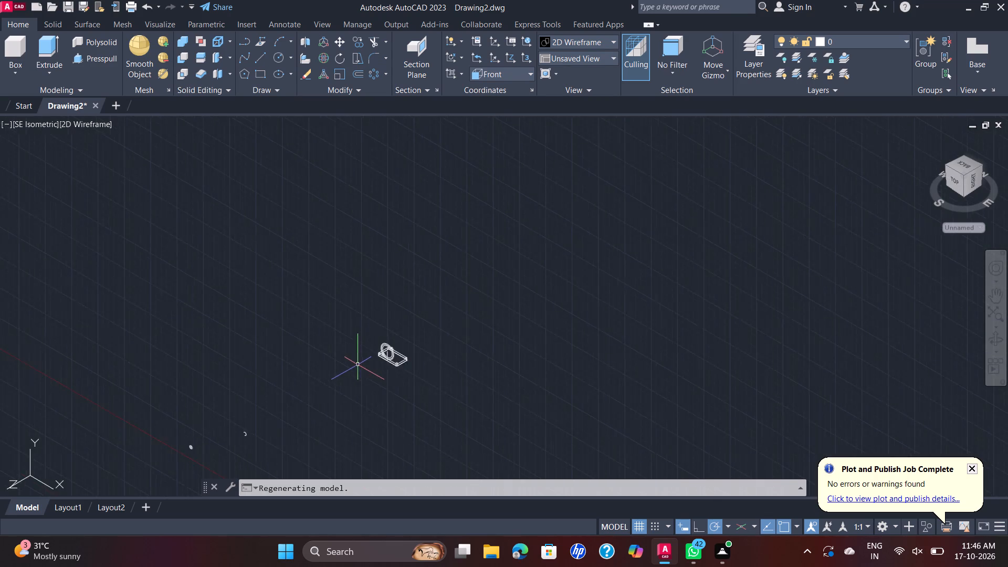
{"action": "scroll", "coordinate": [279, 401], "scroll_direction": "up", "scroll_amount": 4}
{"action": "scroll", "coordinate": [341, 381], "scroll_direction": "up", "scroll_amount": 2}
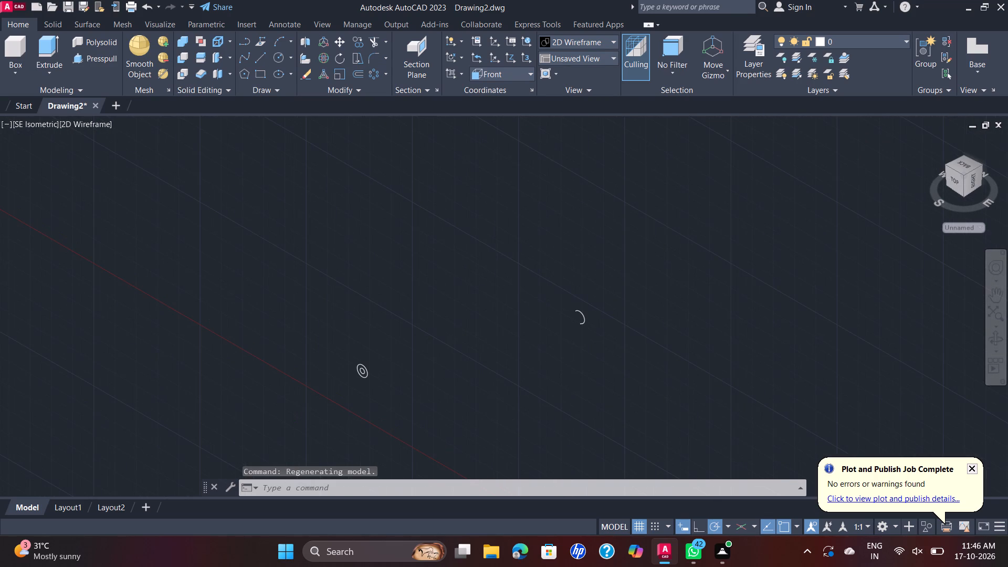
{"action": "scroll", "coordinate": [551, 286], "scroll_direction": "down", "scroll_amount": 4}
{"action": "scroll", "coordinate": [598, 268], "scroll_direction": "down", "scroll_amount": 1}
{"action": "scroll", "coordinate": [695, 214], "scroll_direction": "down", "scroll_amount": 3}
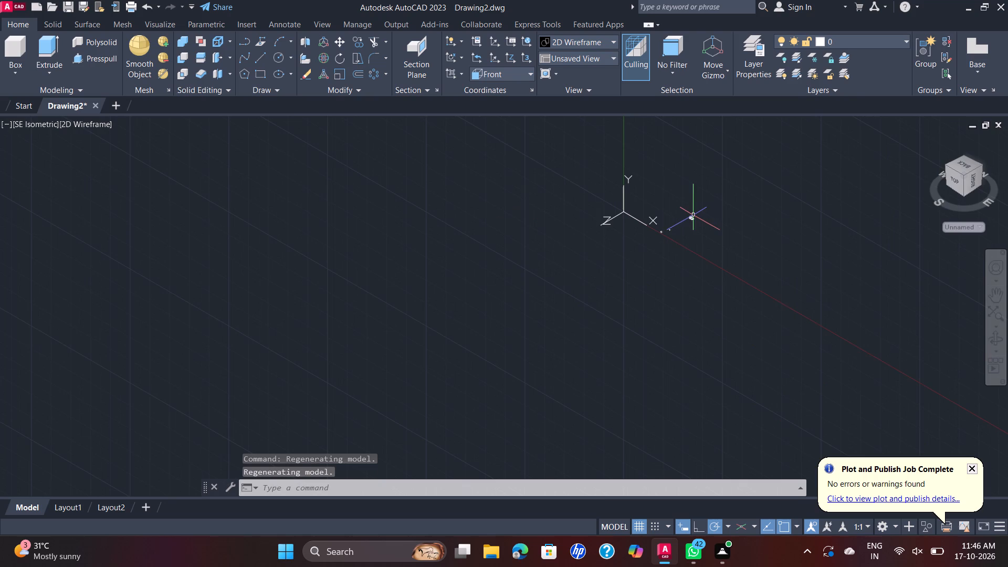
{"action": "scroll", "coordinate": [690, 215], "scroll_direction": "up", "scroll_amount": 9}
{"action": "scroll", "coordinate": [624, 238], "scroll_direction": "up", "scroll_amount": 1}
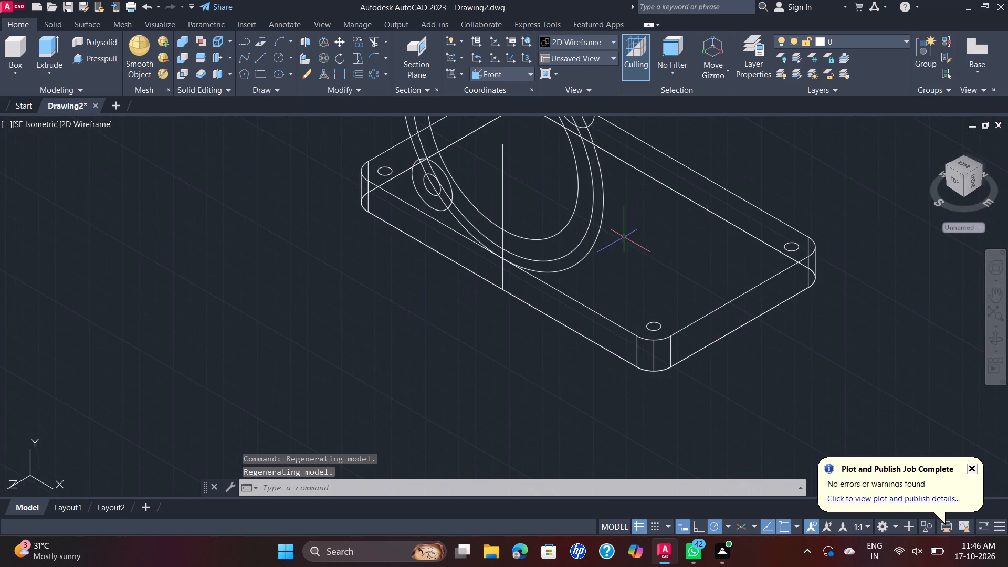
{"action": "middle_click_drag", "start_coordinate": [623, 237], "coordinate": [631, 296]}
{"action": "scroll", "coordinate": [536, 260], "scroll_direction": "up", "scroll_amount": 1}
{"action": "scroll", "coordinate": [542, 269], "scroll_direction": "down", "scroll_amount": 2}
{"action": "middle_click_drag", "start_coordinate": [527, 251], "coordinate": [516, 300]}
{"action": "scroll", "coordinate": [517, 287], "scroll_direction": "up", "scroll_amount": 2}
{"action": "scroll", "coordinate": [518, 279], "scroll_direction": "down", "scroll_amount": 1}
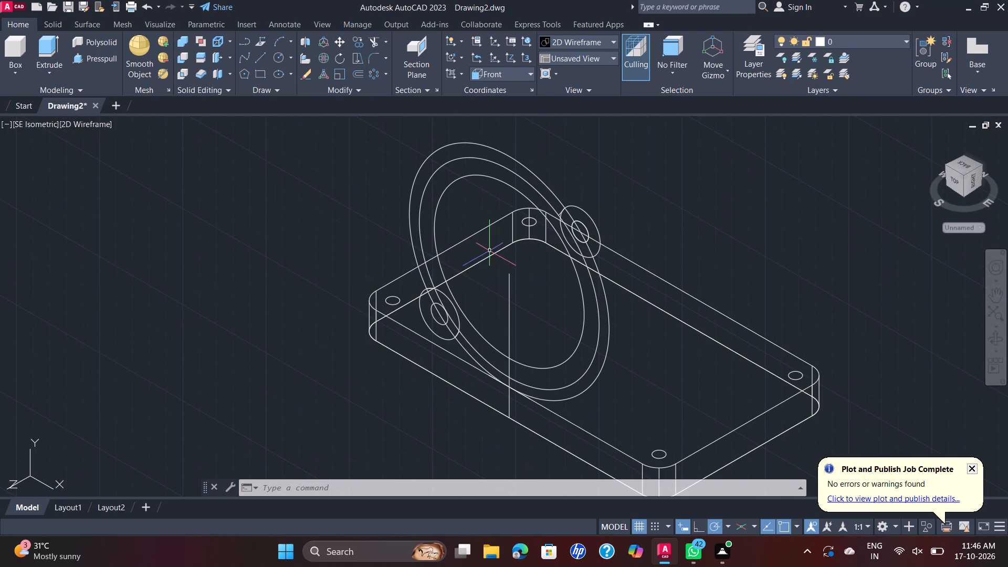
Draw a short line from the upper lug's lower intersection with the ring's outer circle to the ring's middle circle.
{"action": "scroll", "coordinate": [551, 223], "scroll_direction": "up", "scroll_amount": 2}
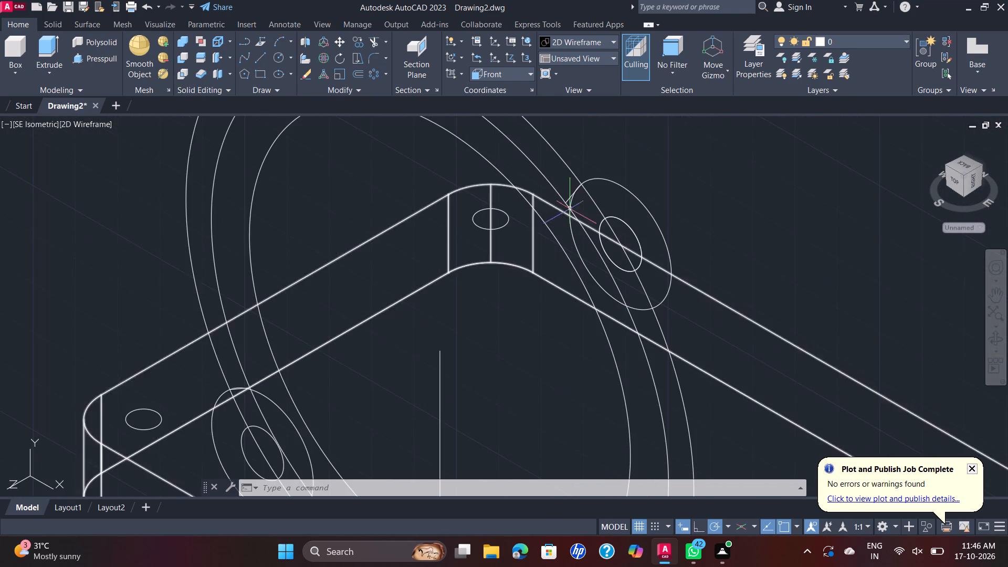
{"action": "scroll", "coordinate": [575, 197], "scroll_direction": "up", "scroll_amount": 1}
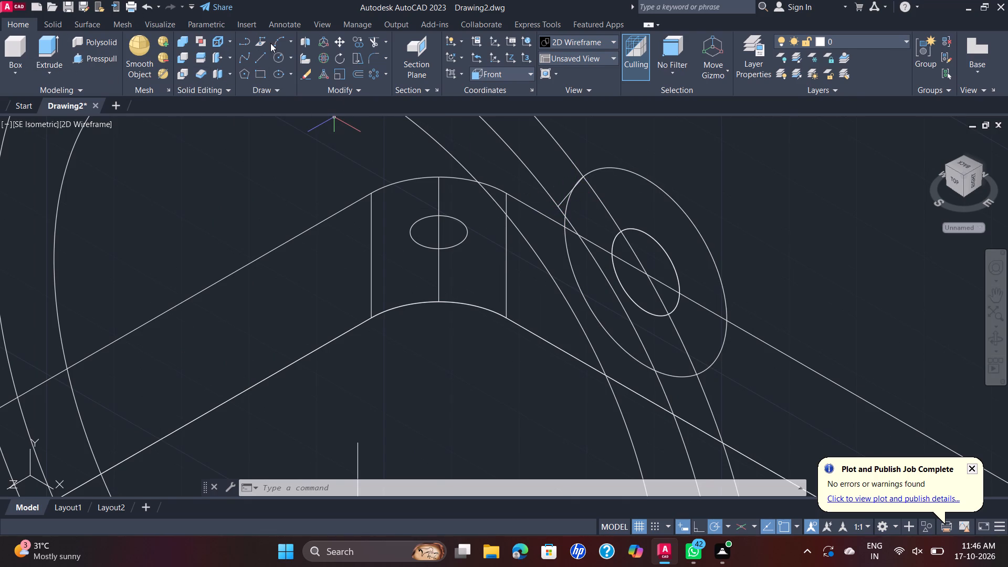
{"action": "left_click", "coordinate": [257, 58]}
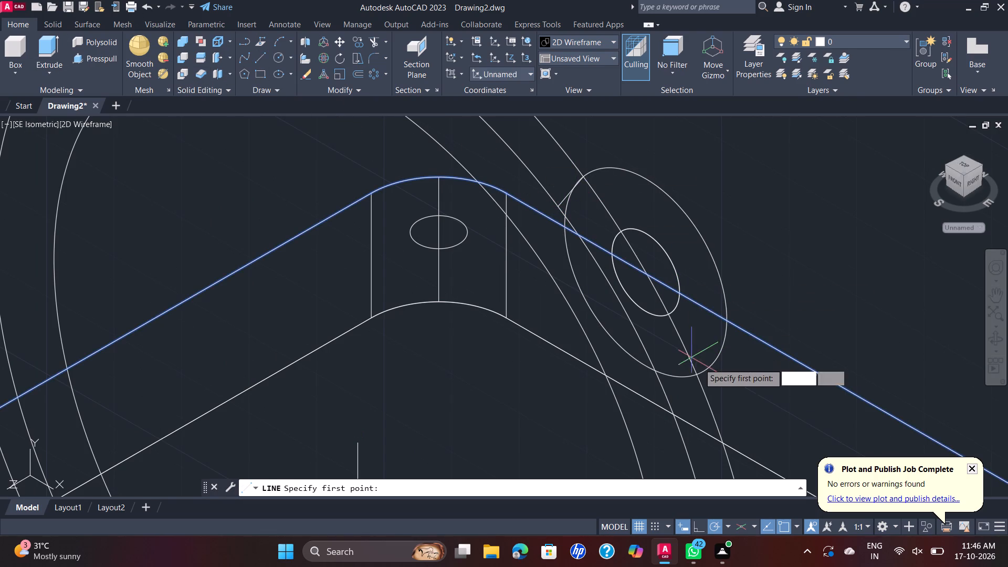
{"action": "left_click", "coordinate": [699, 373]}
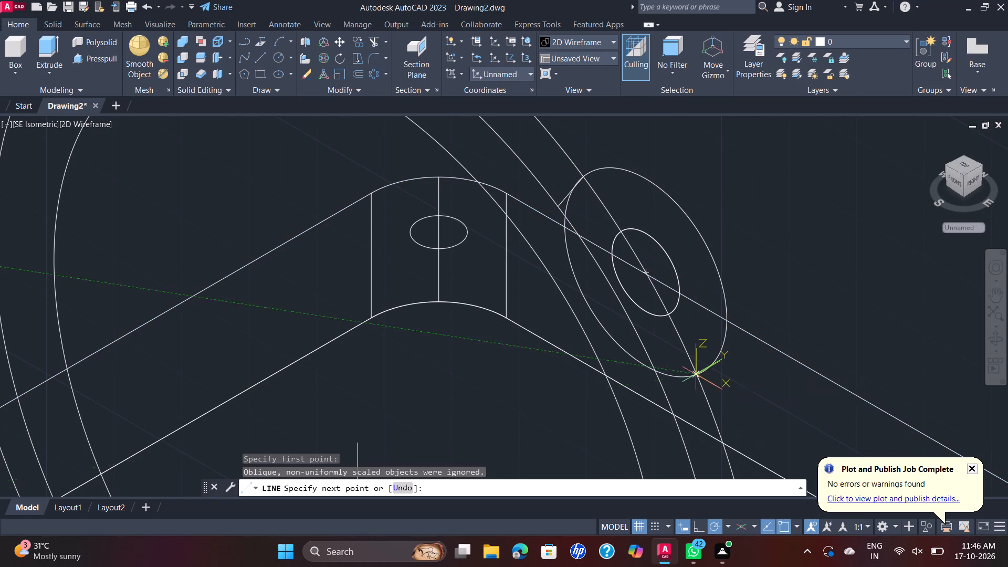
{"action": "left_click", "coordinate": [659, 383]}
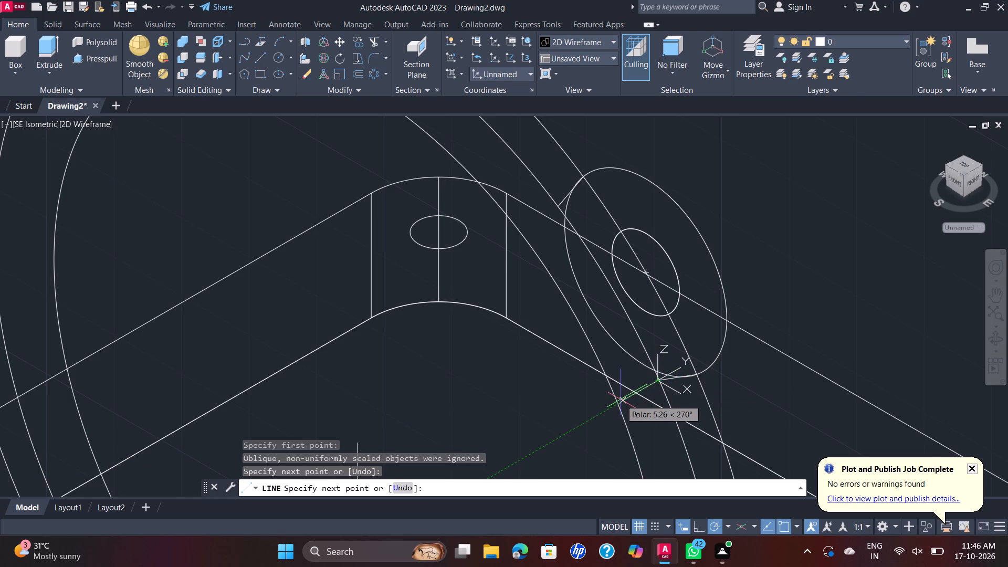
{"action": "key", "text": "Escape"}
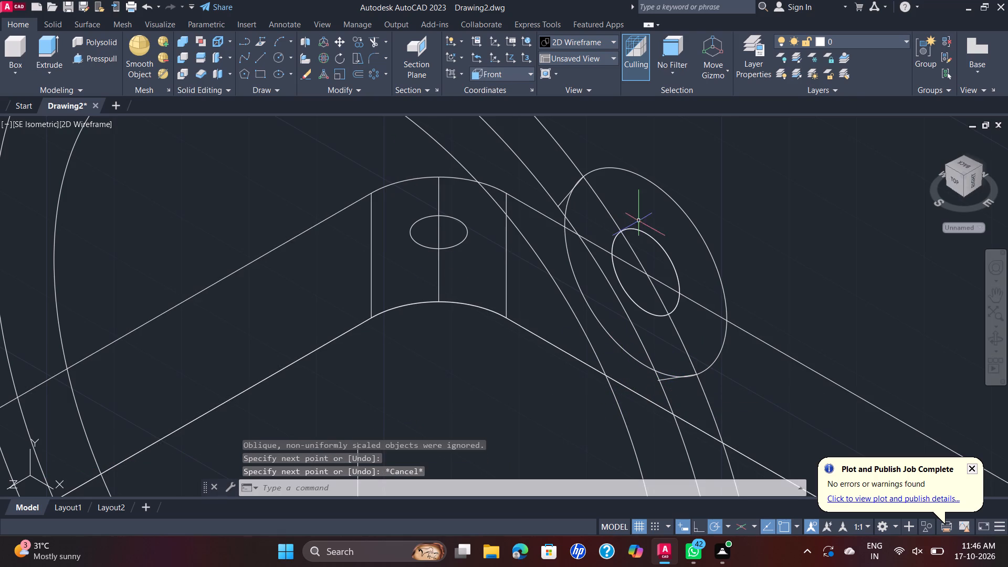
Trim the upper lug's outer circle inside the ring's middle circle and between that circle and the lower connecting line.
{"action": "left_click", "coordinate": [367, 41]}
{"action": "scroll", "coordinate": [600, 271], "scroll_direction": "up", "scroll_amount": 2}
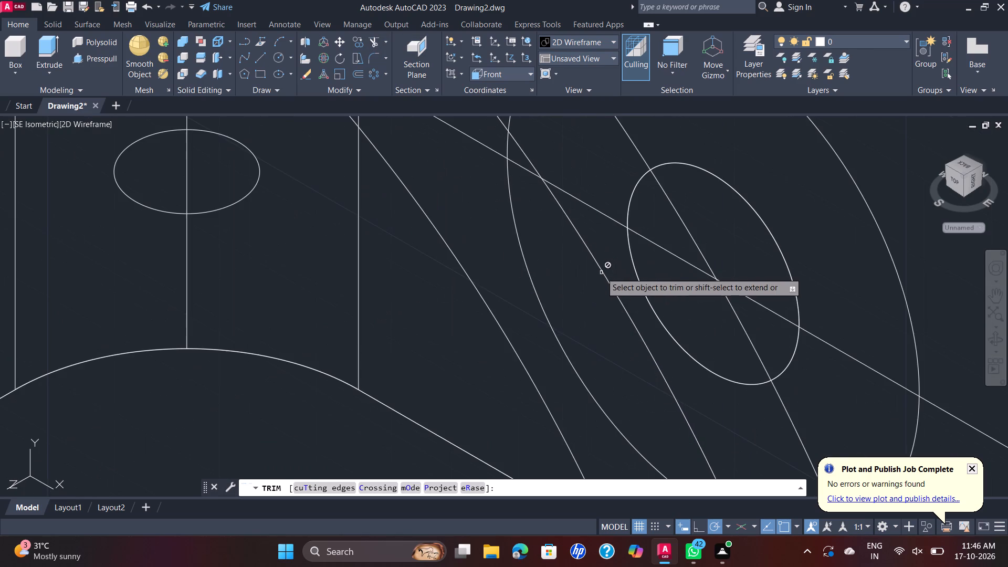
{"action": "scroll", "coordinate": [613, 286], "scroll_direction": "down", "scroll_amount": 2}
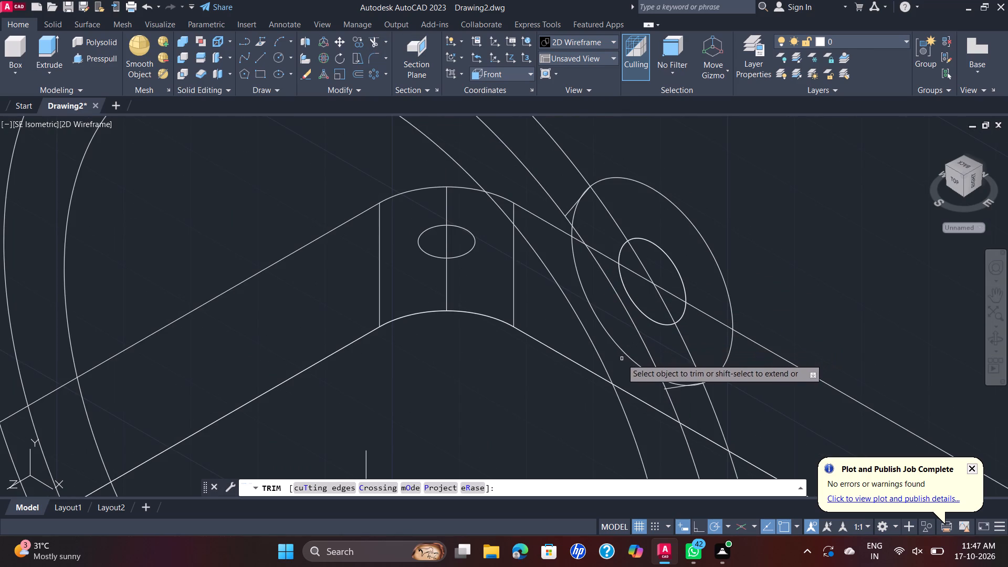
{"action": "scroll", "coordinate": [627, 356], "scroll_direction": "up", "scroll_amount": 4}
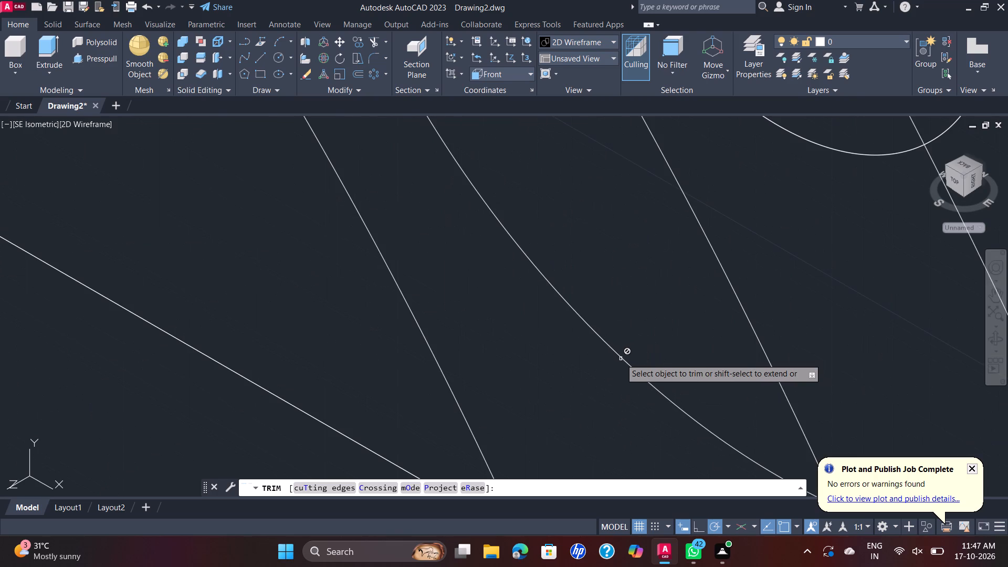
{"action": "scroll", "coordinate": [621, 359], "scroll_direction": "up", "scroll_amount": 2}
{"action": "left_click", "coordinate": [619, 360]}
{"action": "scroll", "coordinate": [618, 359], "scroll_direction": "down", "scroll_amount": 4}
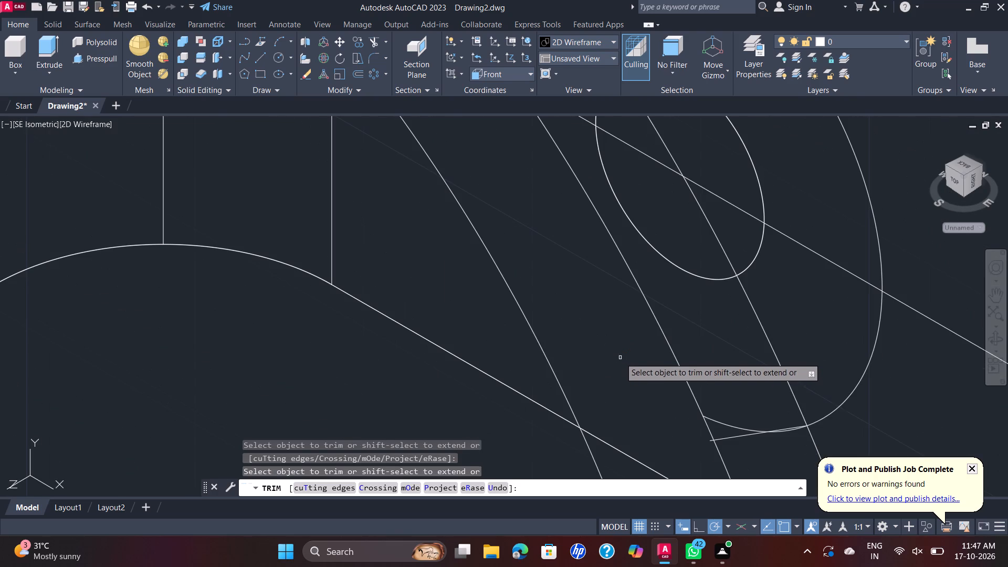
{"action": "scroll", "coordinate": [722, 424], "scroll_direction": "up", "scroll_amount": 2}
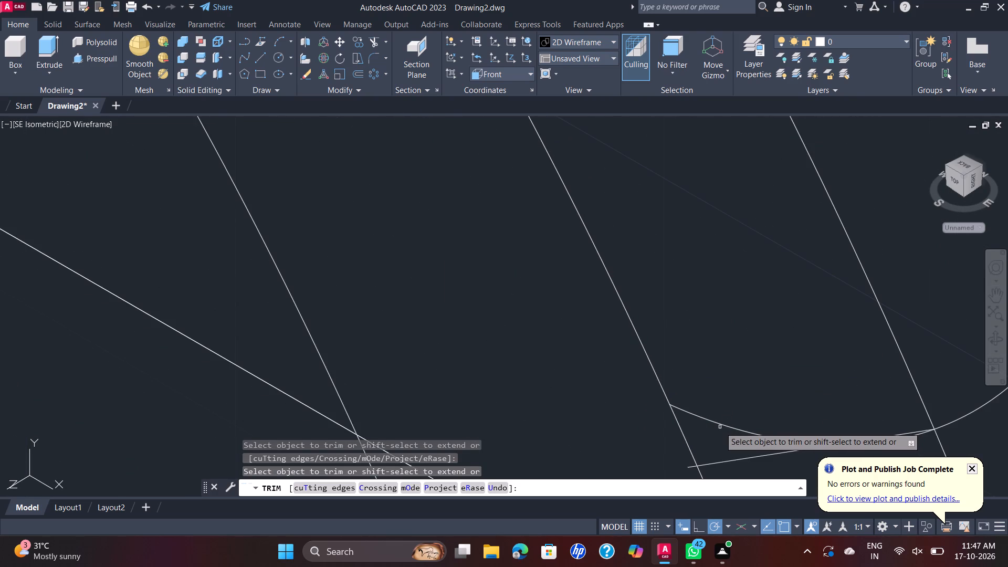
{"action": "scroll", "coordinate": [720, 427], "scroll_direction": "up", "scroll_amount": 2}
{"action": "left_click", "coordinate": [720, 423]}
{"action": "scroll", "coordinate": [720, 423], "scroll_direction": "down", "scroll_amount": 3}
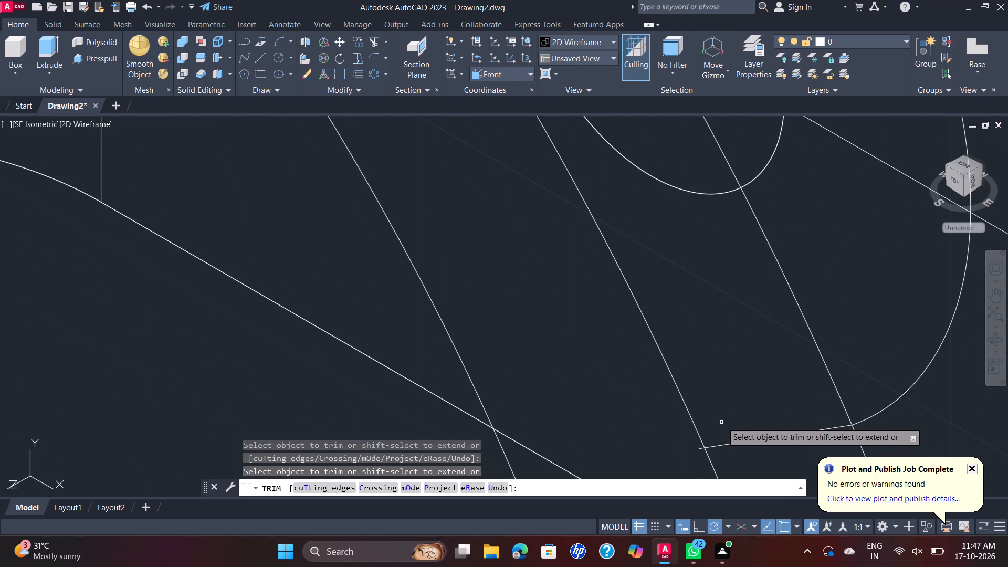
Trim the upper lug's outer circle from the ring's middle circle past the upper connecting line to the ring's outer circle.
{"action": "scroll", "coordinate": [814, 405], "scroll_direction": "down", "scroll_amount": 2}
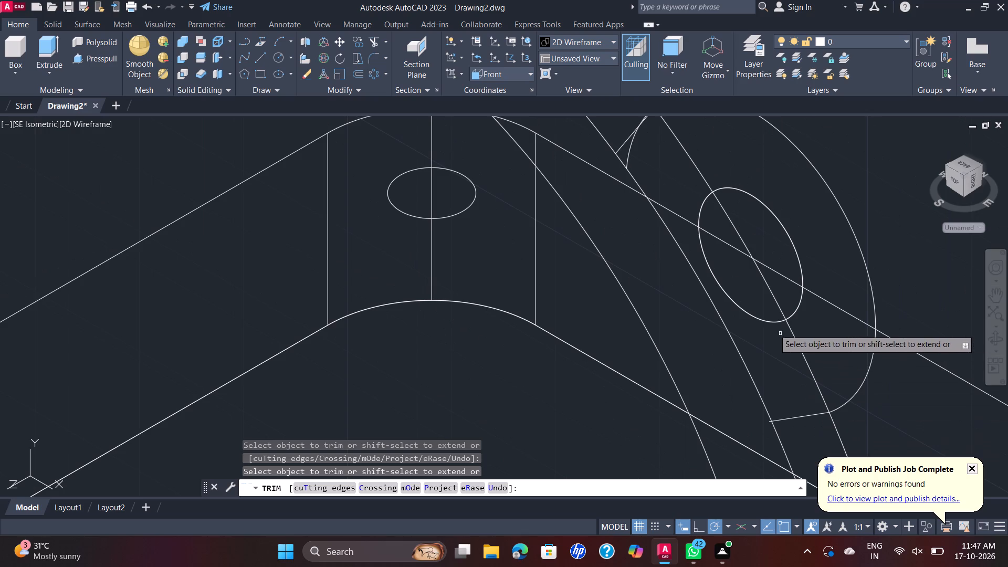
{"action": "scroll", "coordinate": [628, 154], "scroll_direction": "up", "scroll_amount": 2}
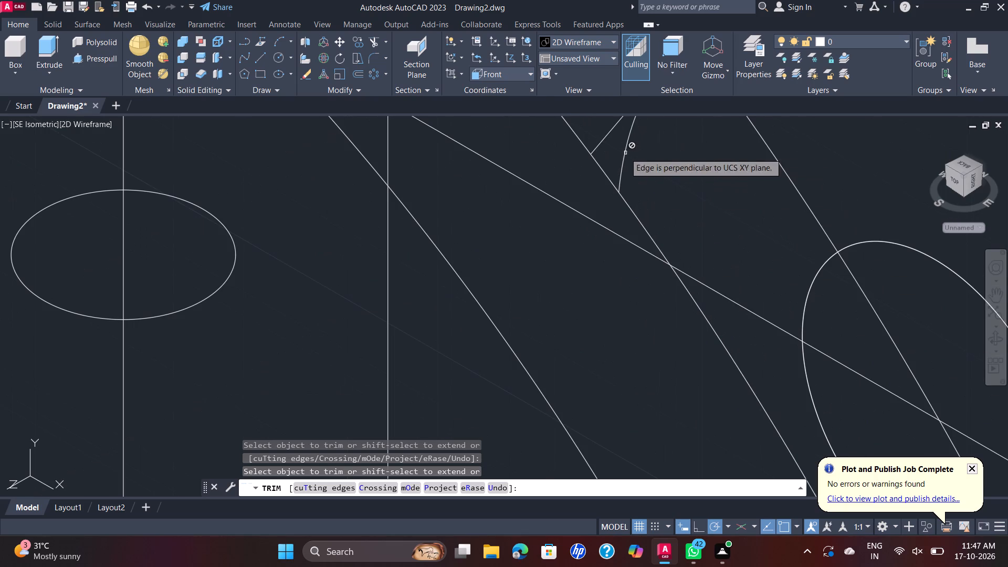
{"action": "scroll", "coordinate": [625, 153], "scroll_direction": "up", "scroll_amount": 2}
{"action": "left_click", "coordinate": [622, 153]}
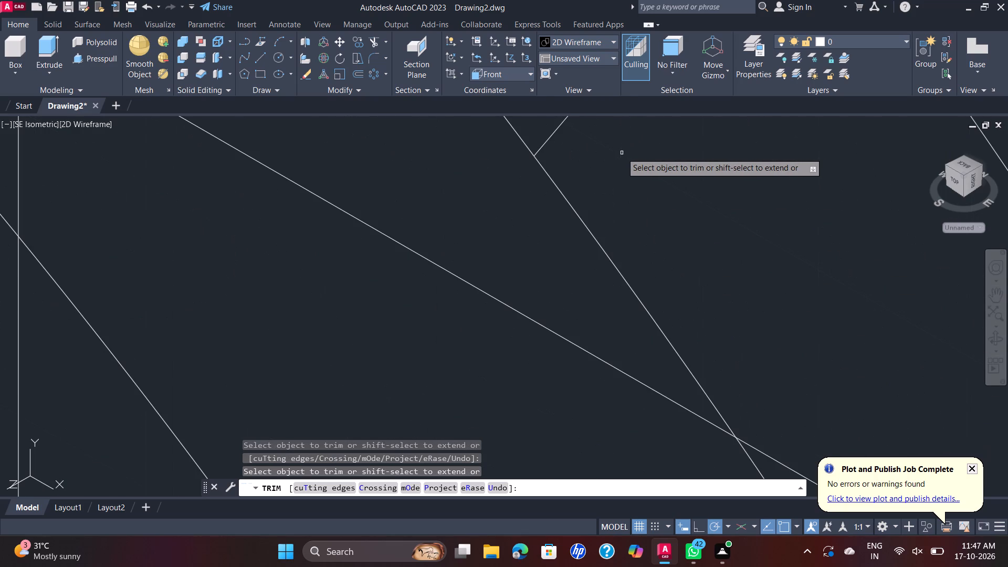
{"action": "scroll", "coordinate": [622, 153], "scroll_direction": "down", "scroll_amount": 6}
{"action": "middle_click_drag", "start_coordinate": [634, 153], "coordinate": [630, 208]}
{"action": "scroll", "coordinate": [633, 198], "scroll_direction": "up", "scroll_amount": 3}
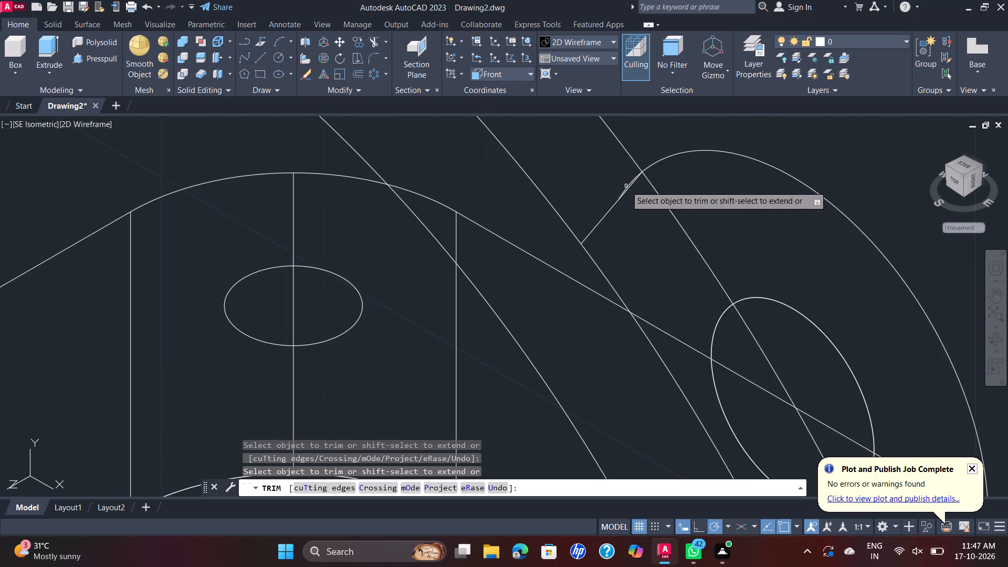
{"action": "scroll", "coordinate": [625, 184], "scroll_direction": "up", "scroll_amount": 3}
{"action": "left_click", "coordinate": [634, 185]}
{"action": "scroll", "coordinate": [636, 185], "scroll_direction": "down", "scroll_amount": 3}
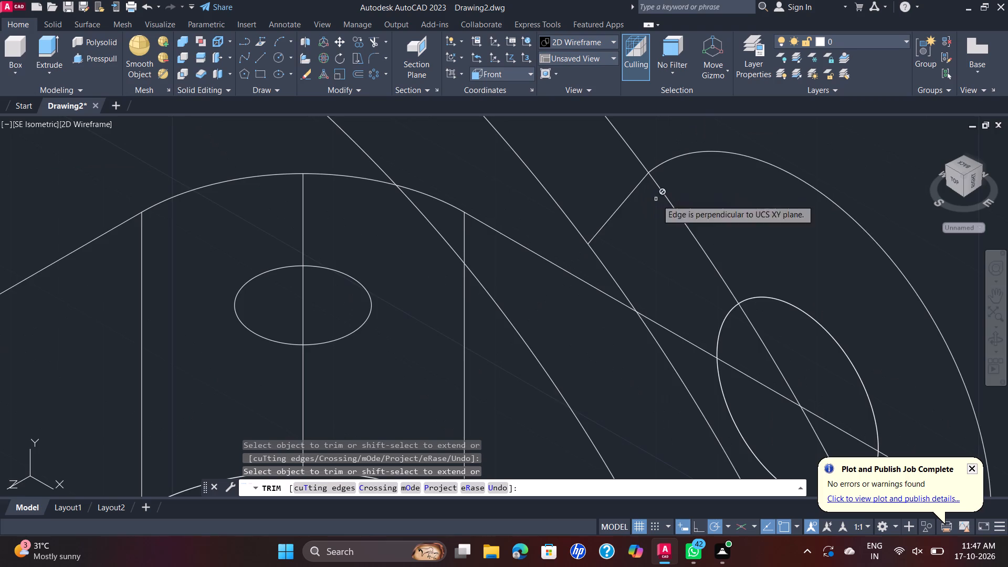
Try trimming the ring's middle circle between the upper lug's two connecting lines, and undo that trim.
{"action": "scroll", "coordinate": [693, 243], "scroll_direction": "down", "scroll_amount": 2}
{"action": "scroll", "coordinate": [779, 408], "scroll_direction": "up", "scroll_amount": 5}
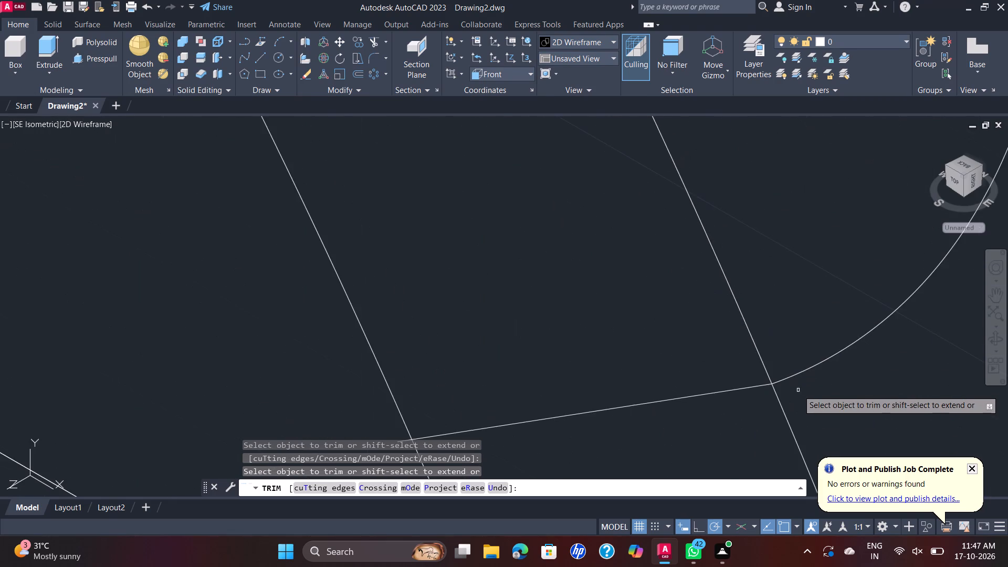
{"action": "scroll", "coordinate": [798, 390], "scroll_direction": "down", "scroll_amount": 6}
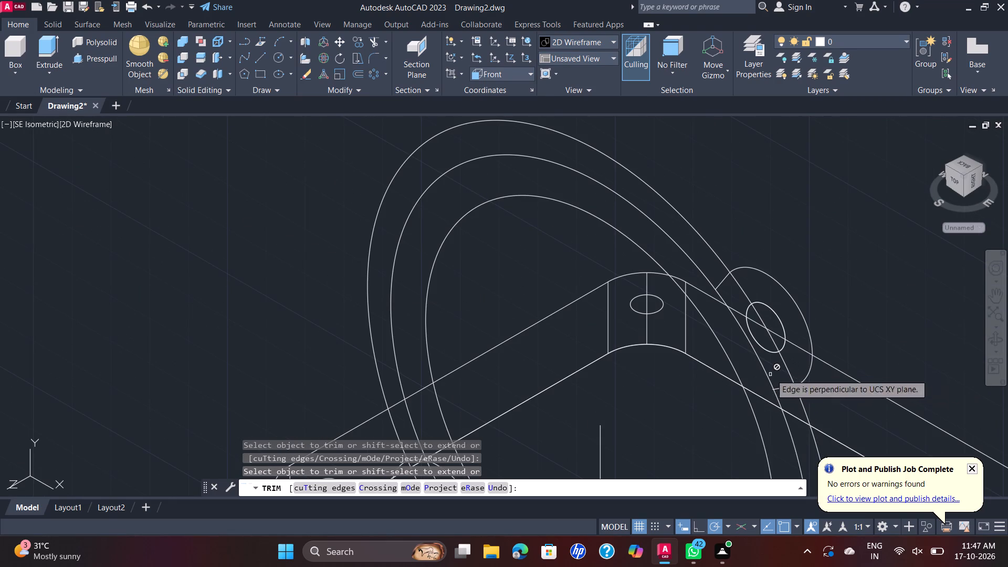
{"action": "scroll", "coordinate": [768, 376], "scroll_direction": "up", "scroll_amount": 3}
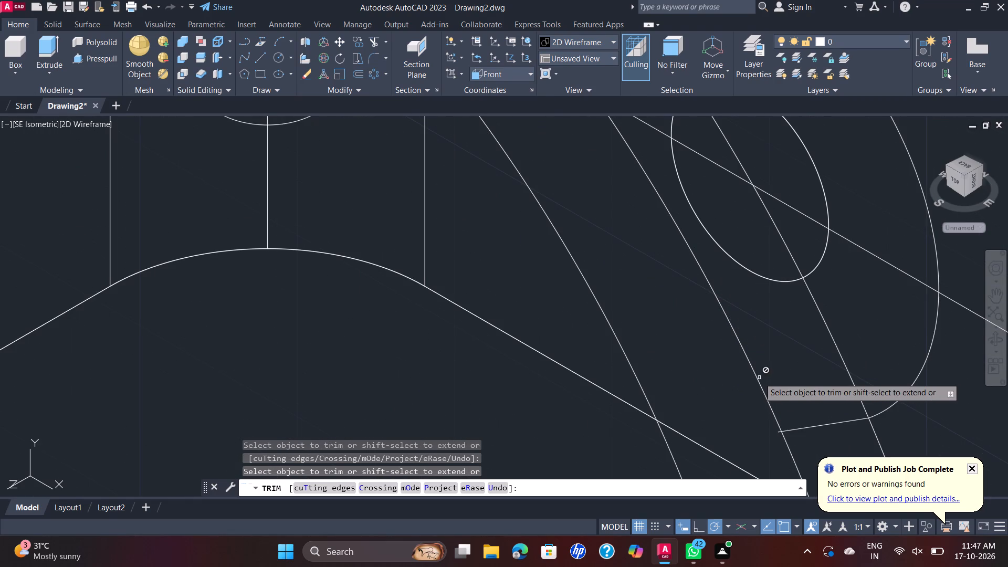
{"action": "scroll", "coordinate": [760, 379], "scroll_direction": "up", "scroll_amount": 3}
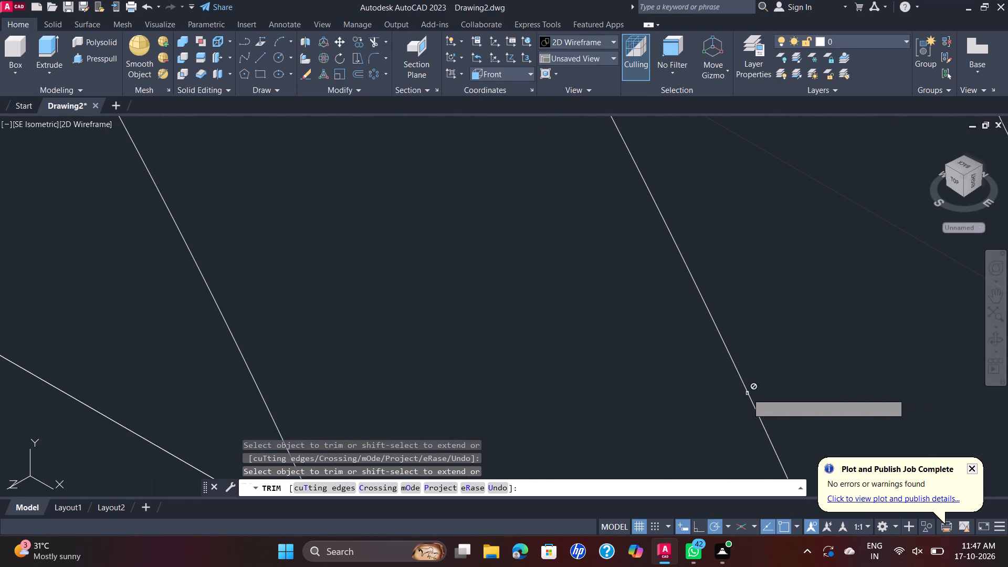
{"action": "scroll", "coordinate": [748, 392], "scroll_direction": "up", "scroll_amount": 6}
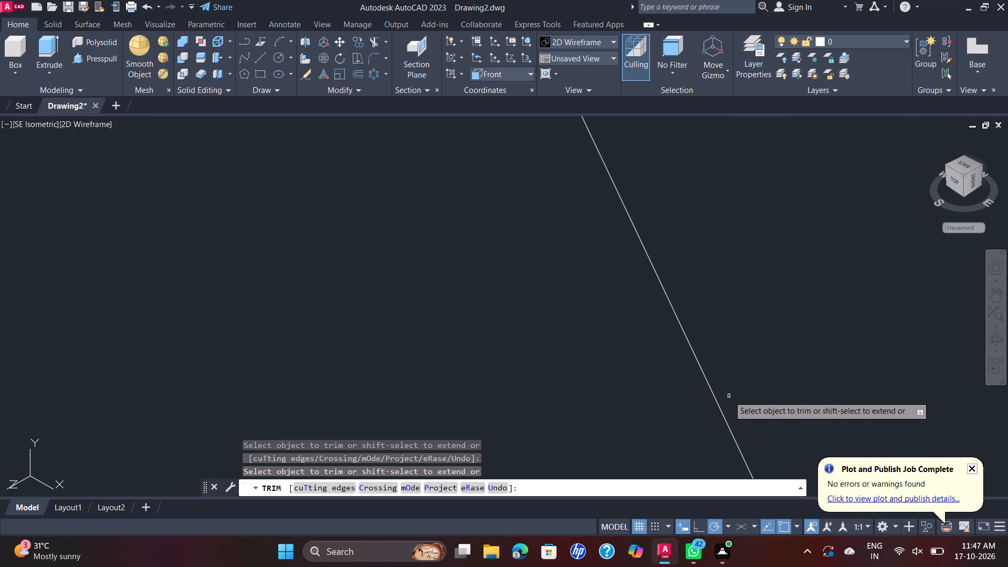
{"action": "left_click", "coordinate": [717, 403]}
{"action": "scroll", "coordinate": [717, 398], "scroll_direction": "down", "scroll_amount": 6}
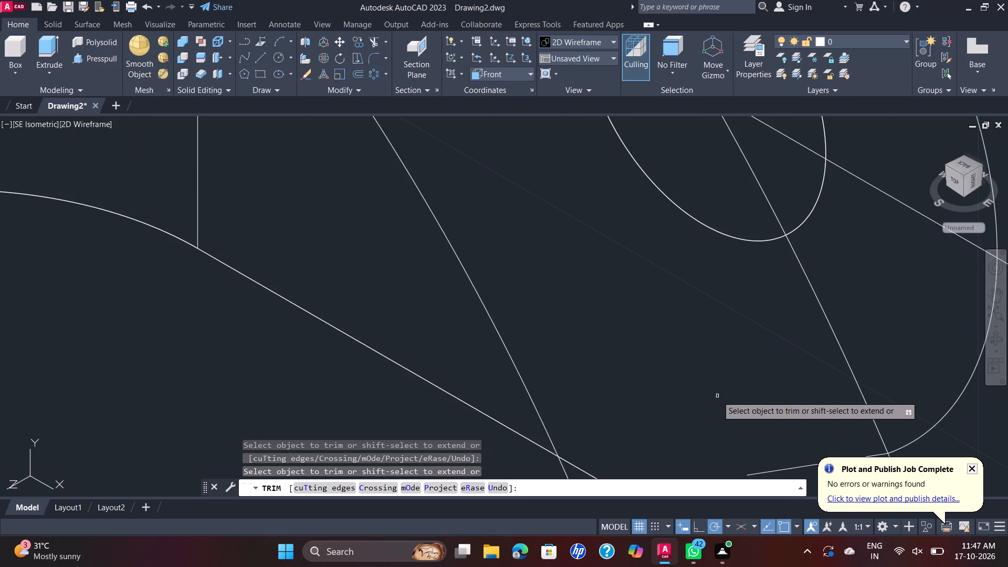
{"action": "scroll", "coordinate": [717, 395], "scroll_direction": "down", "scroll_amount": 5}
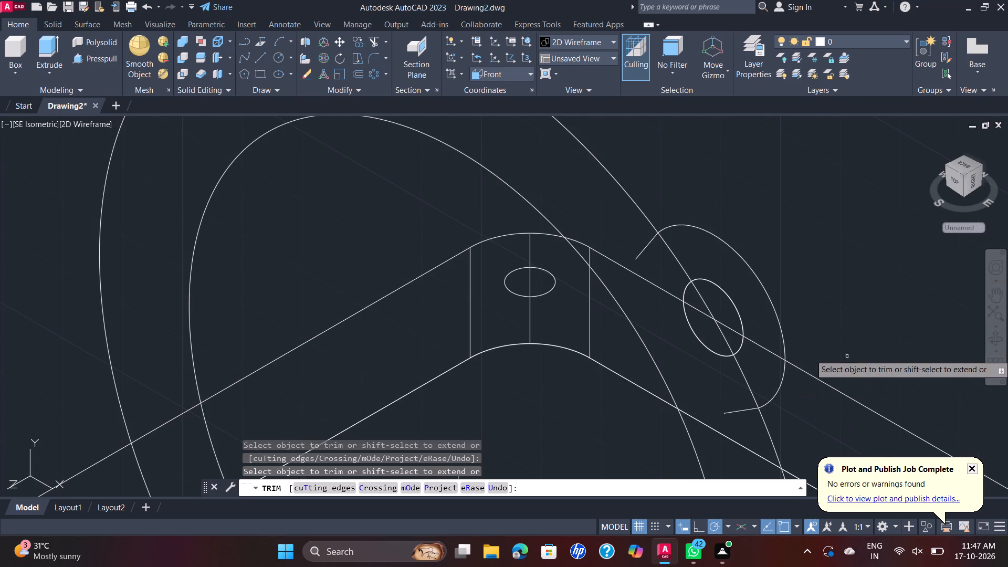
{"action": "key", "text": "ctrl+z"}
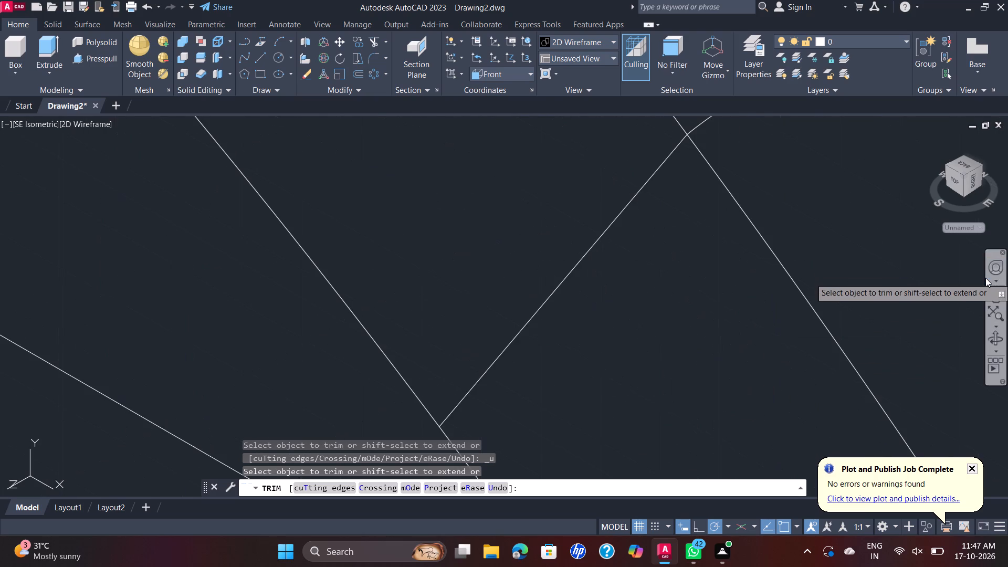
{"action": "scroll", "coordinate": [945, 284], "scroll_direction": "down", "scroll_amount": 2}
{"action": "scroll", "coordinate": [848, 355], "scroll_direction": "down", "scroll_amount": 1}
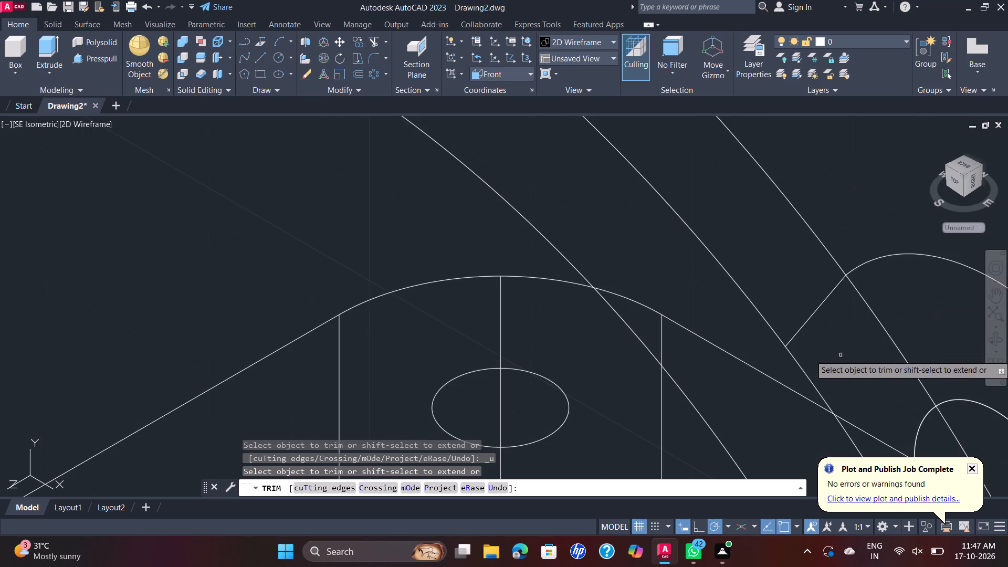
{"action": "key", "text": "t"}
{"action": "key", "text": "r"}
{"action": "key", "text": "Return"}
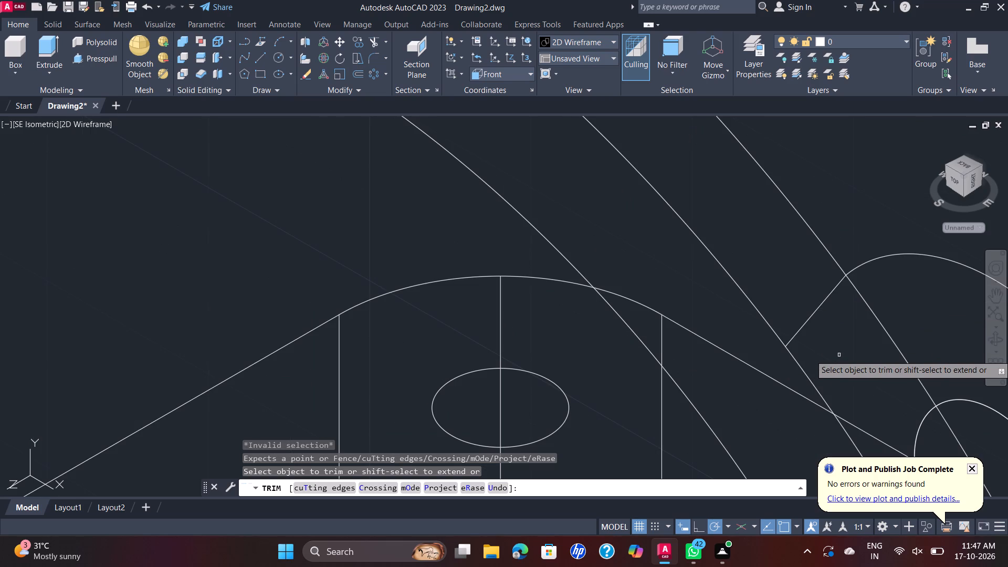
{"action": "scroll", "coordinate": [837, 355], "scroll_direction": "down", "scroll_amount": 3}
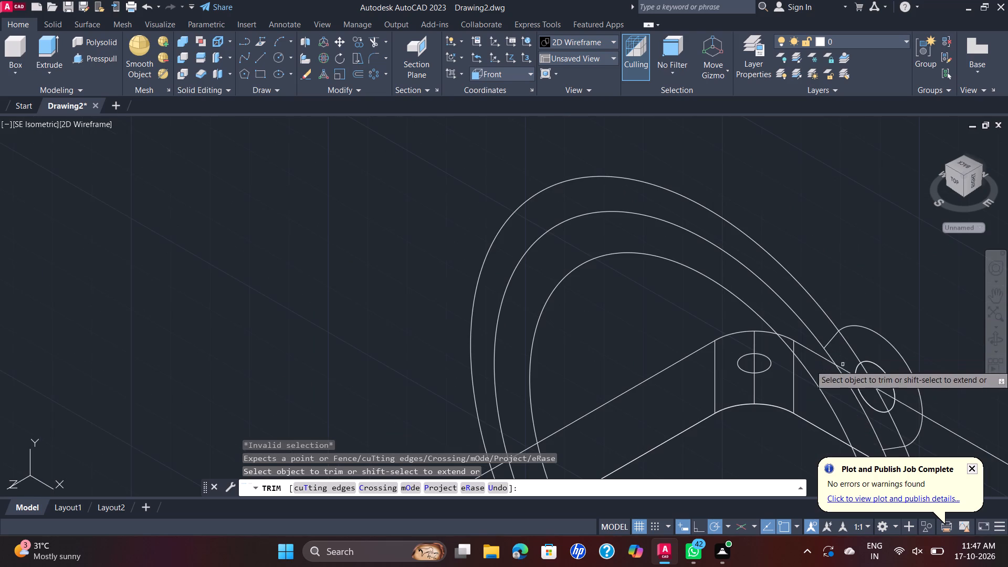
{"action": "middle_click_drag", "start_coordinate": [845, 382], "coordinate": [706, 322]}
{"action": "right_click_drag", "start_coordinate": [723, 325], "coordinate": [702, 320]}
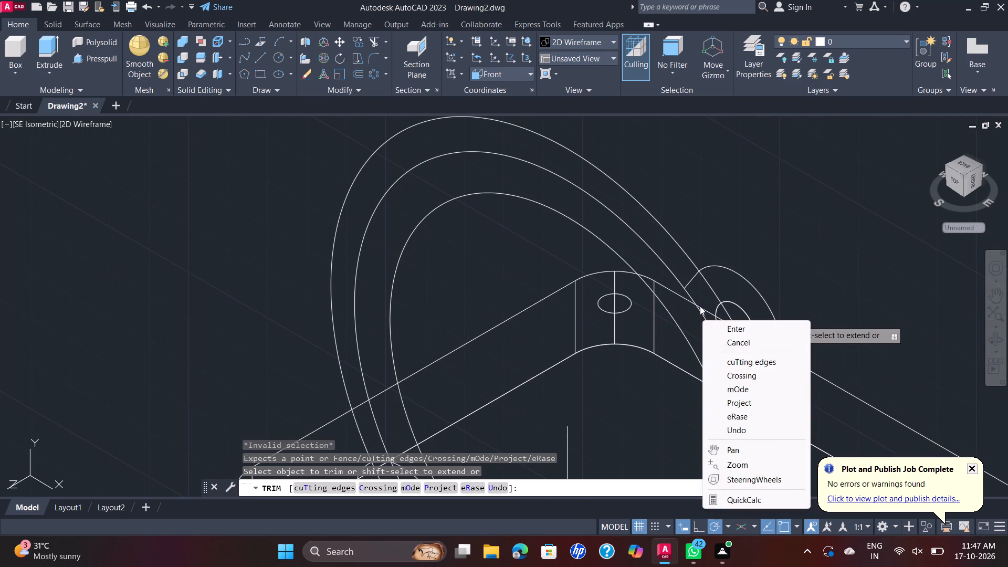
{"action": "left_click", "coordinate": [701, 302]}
Trim away the ring's outer circle, both outside and inside the upper lug's hole.
{"action": "scroll", "coordinate": [719, 297], "scroll_direction": "up", "scroll_amount": 2}
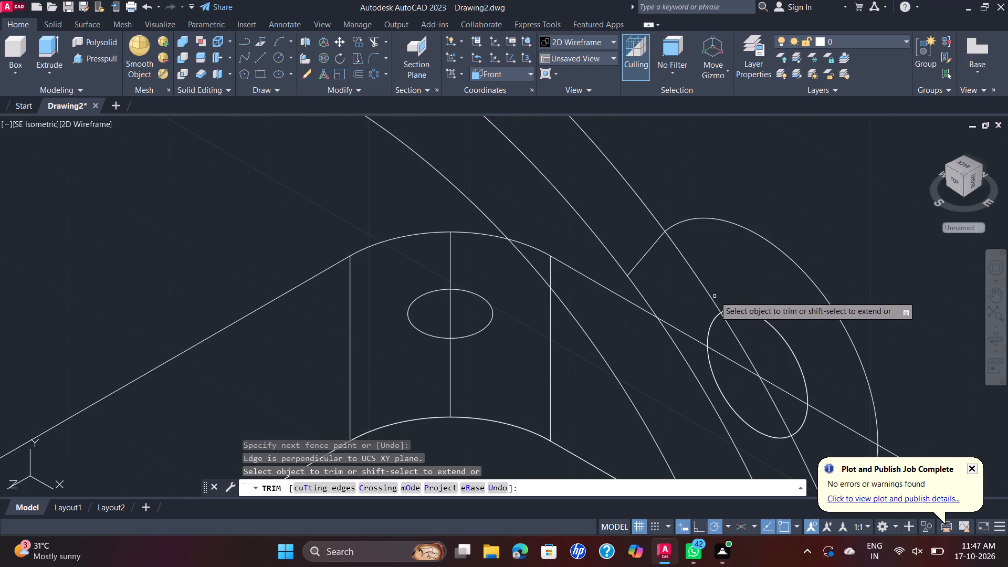
{"action": "scroll", "coordinate": [706, 291], "scroll_direction": "up", "scroll_amount": 3}
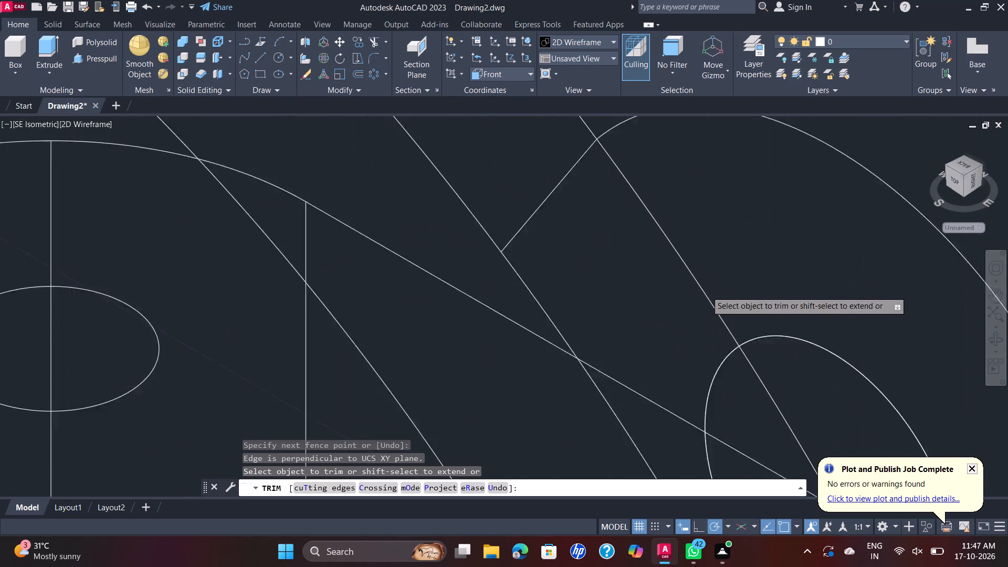
{"action": "scroll", "coordinate": [701, 291], "scroll_direction": "up", "scroll_amount": 2}
{"action": "left_click", "coordinate": [697, 297]}
{"action": "scroll", "coordinate": [697, 297], "scroll_direction": "up", "scroll_amount": 1}
{"action": "scroll", "coordinate": [697, 297], "scroll_direction": "down", "scroll_amount": 5}
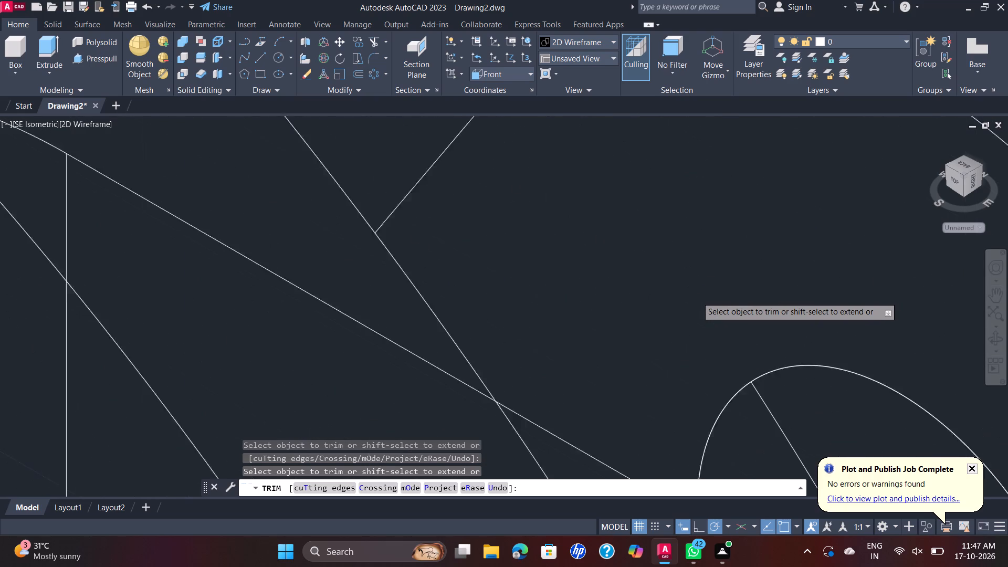
{"action": "scroll", "coordinate": [758, 391], "scroll_direction": "up", "scroll_amount": 2}
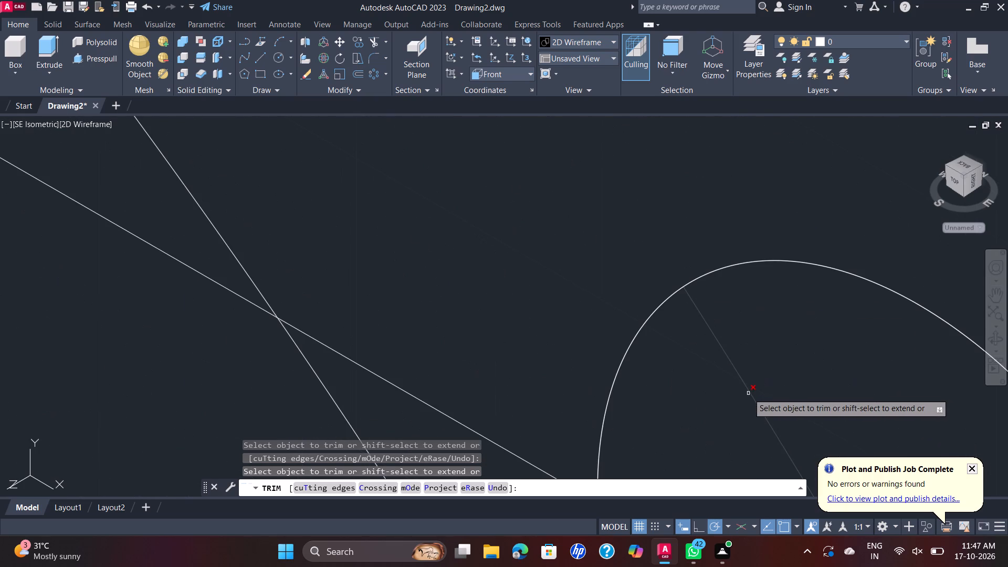
{"action": "left_click", "coordinate": [748, 393]}
{"action": "scroll", "coordinate": [748, 393], "scroll_direction": "down", "scroll_amount": 4}
{"action": "middle_click_drag", "start_coordinate": [759, 391], "coordinate": [650, 241]}
{"action": "scroll", "coordinate": [650, 241], "scroll_direction": "down", "scroll_amount": 3}
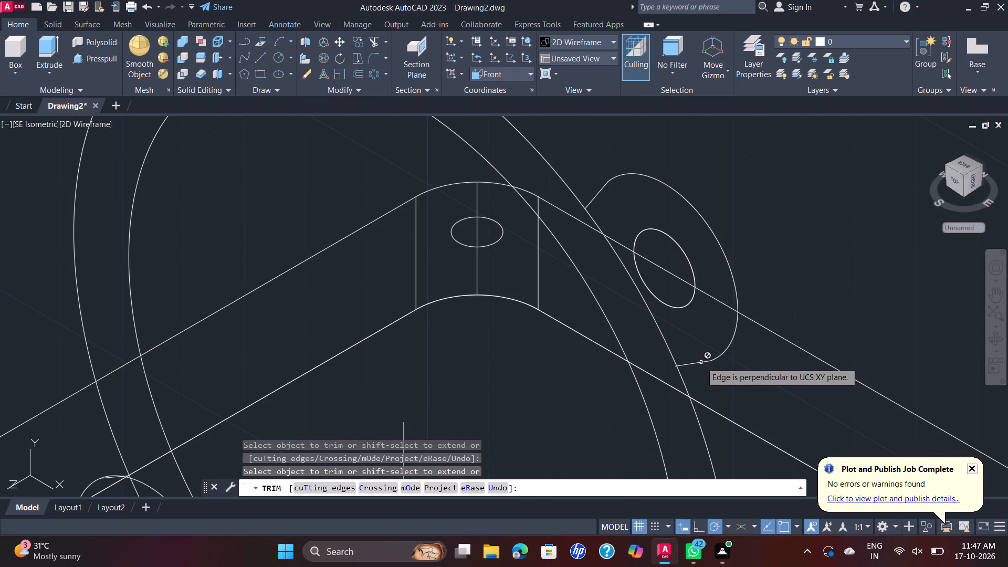
Trim the lower lug's outer circle along its lower connecting line and from there up to the ring's middle circle.
{"action": "scroll", "coordinate": [760, 361], "scroll_direction": "down", "scroll_amount": 3}
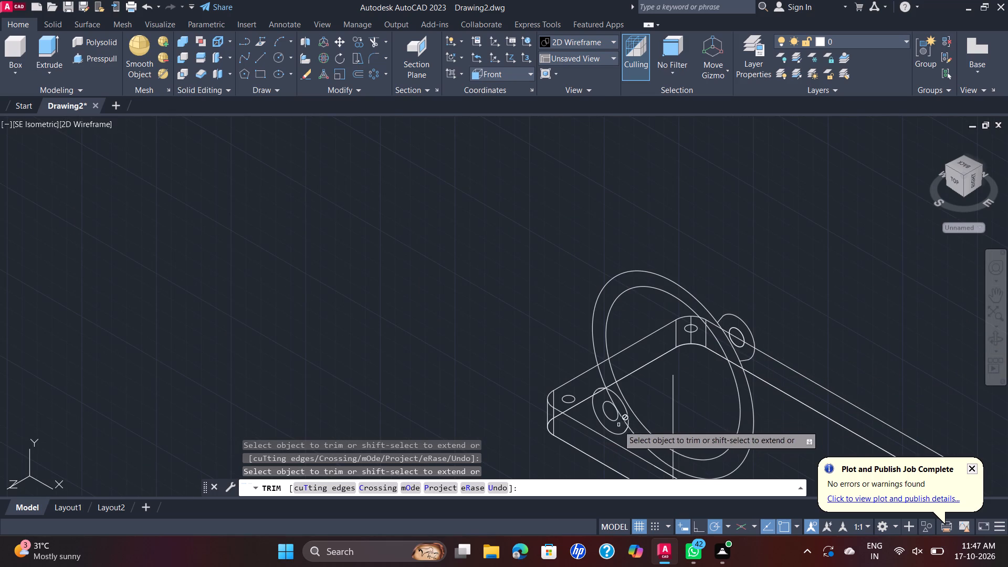
{"action": "scroll", "coordinate": [619, 412], "scroll_direction": "up", "scroll_amount": 4}
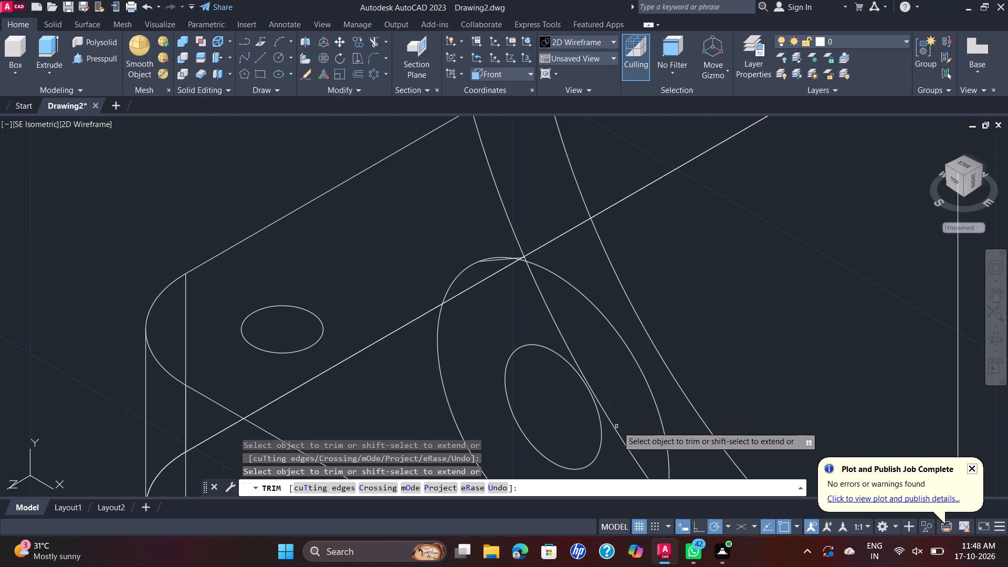
{"action": "scroll", "coordinate": [618, 426], "scroll_direction": "down", "scroll_amount": 2}
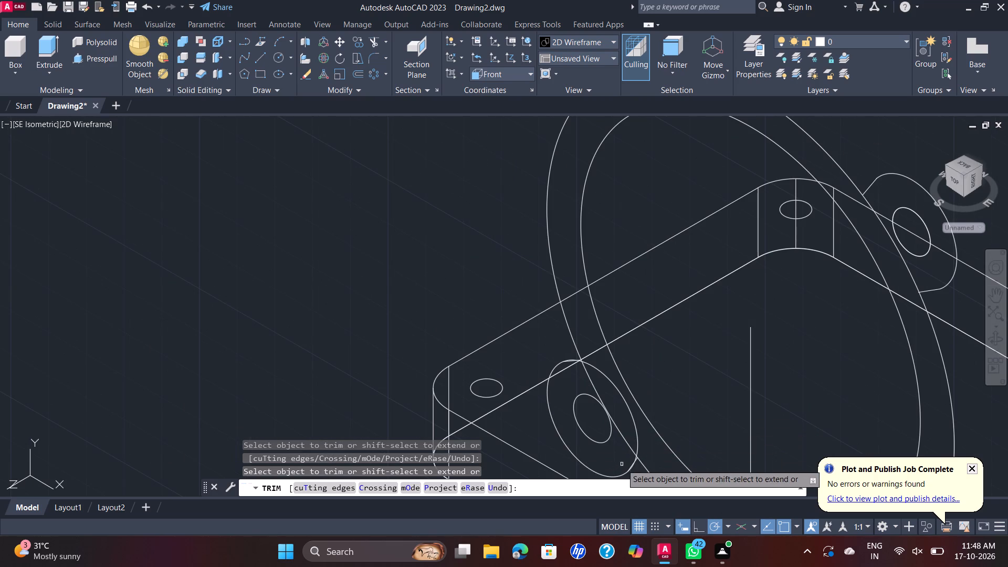
{"action": "scroll", "coordinate": [629, 457], "scroll_direction": "up", "scroll_amount": 2}
{"action": "middle_click_drag", "start_coordinate": [651, 450], "coordinate": [661, 350]}
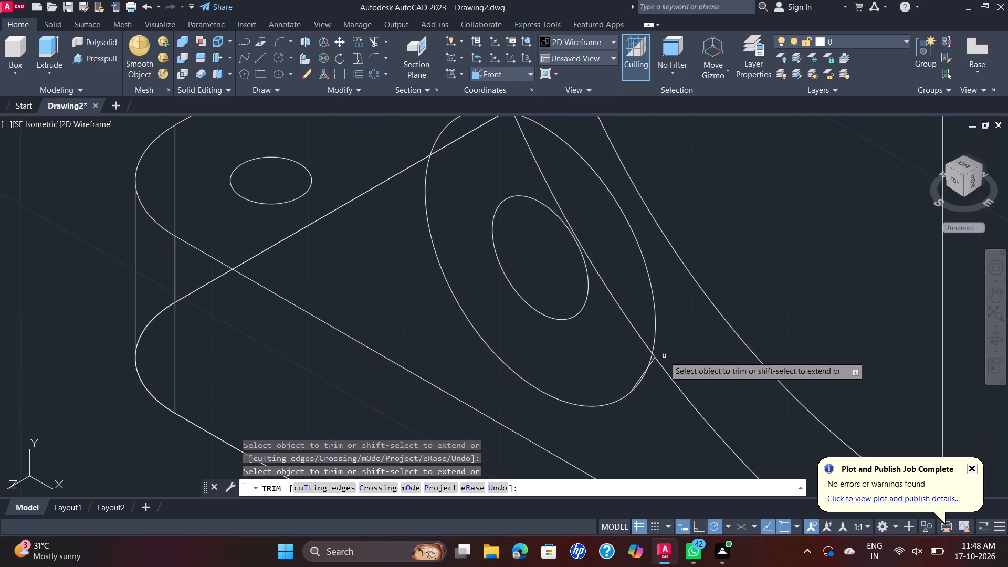
{"action": "scroll", "coordinate": [660, 366], "scroll_direction": "up", "scroll_amount": 3}
{"action": "left_click", "coordinate": [582, 408]}
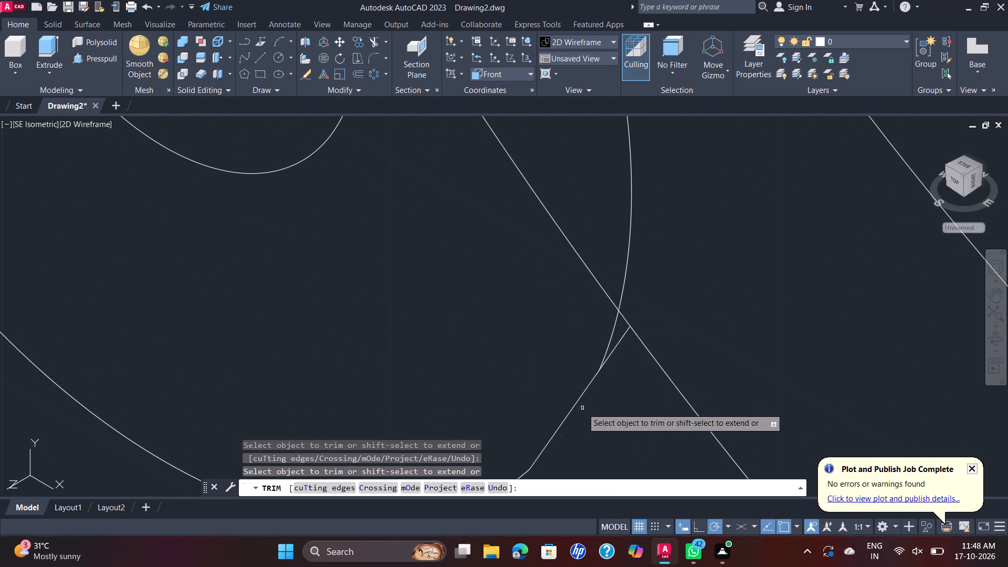
{"action": "left_click", "coordinate": [612, 338]}
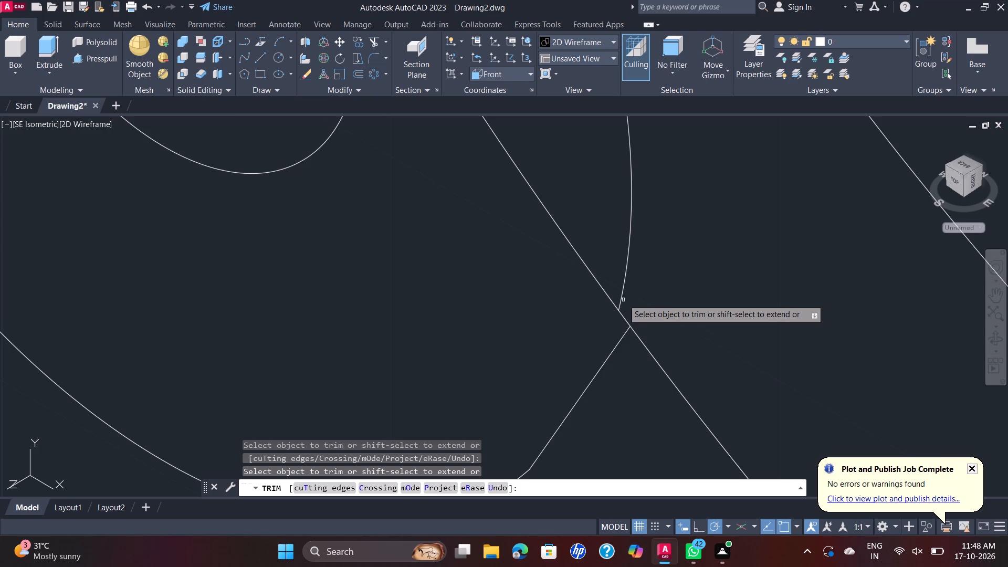
Trim the part of the lower lug's outer circle that bulges above its upper connecting line.
{"action": "scroll", "coordinate": [623, 297], "scroll_direction": "down", "scroll_amount": 4}
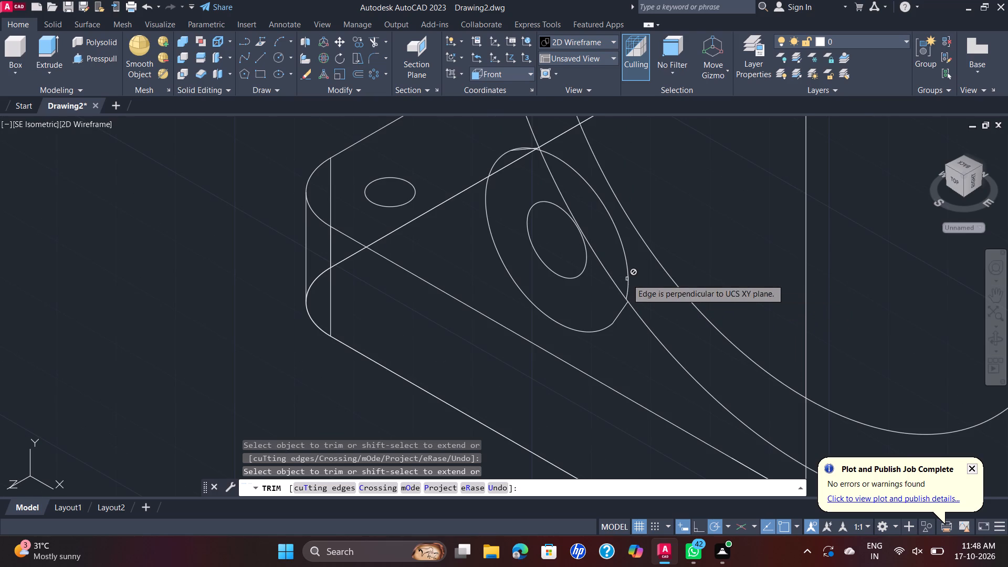
{"action": "scroll", "coordinate": [628, 281], "scroll_direction": "up", "scroll_amount": 6}
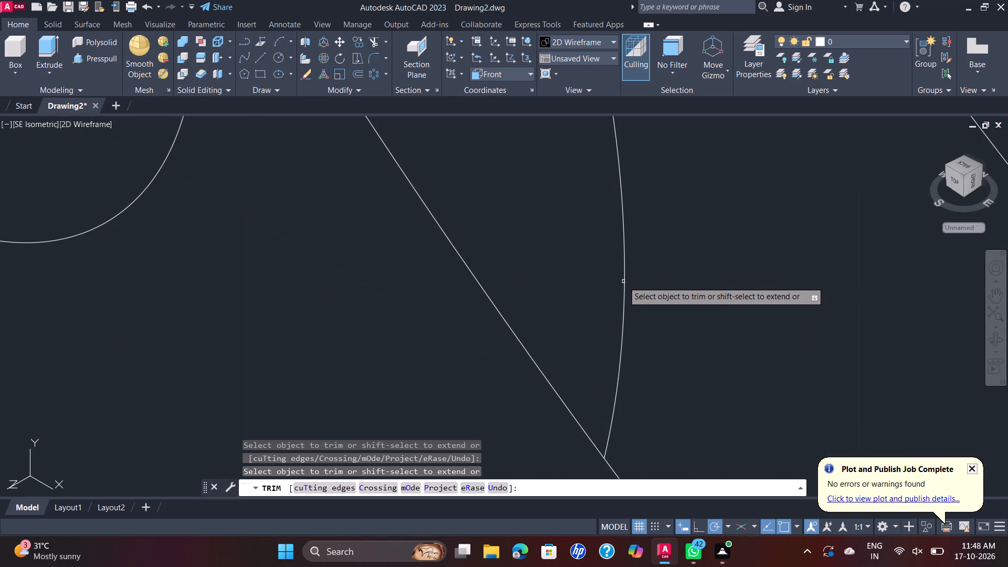
{"action": "scroll", "coordinate": [623, 281], "scroll_direction": "up", "scroll_amount": 6}
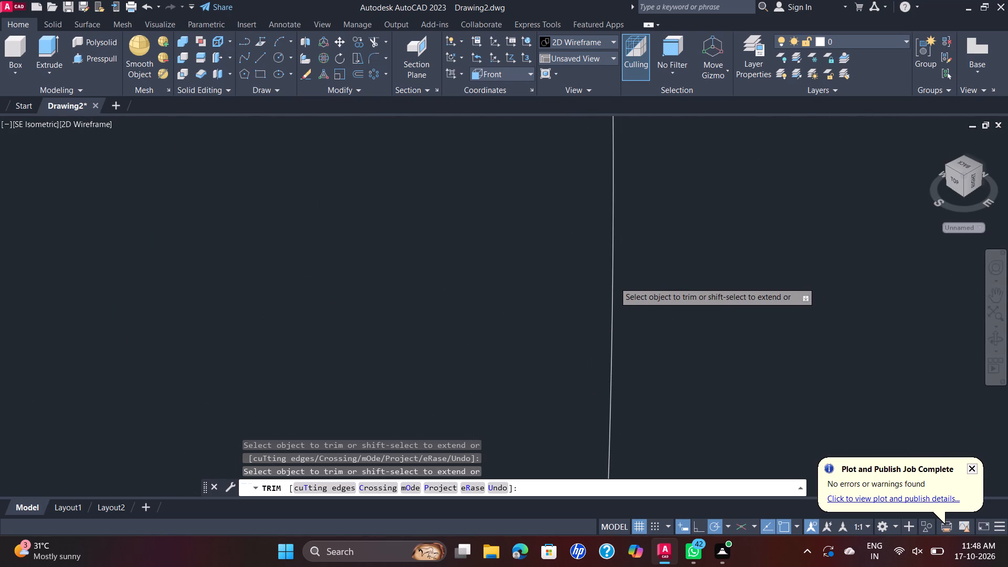
{"action": "scroll", "coordinate": [614, 282], "scroll_direction": "up", "scroll_amount": 2}
{"action": "scroll", "coordinate": [602, 282], "scroll_direction": "down", "scroll_amount": 13}
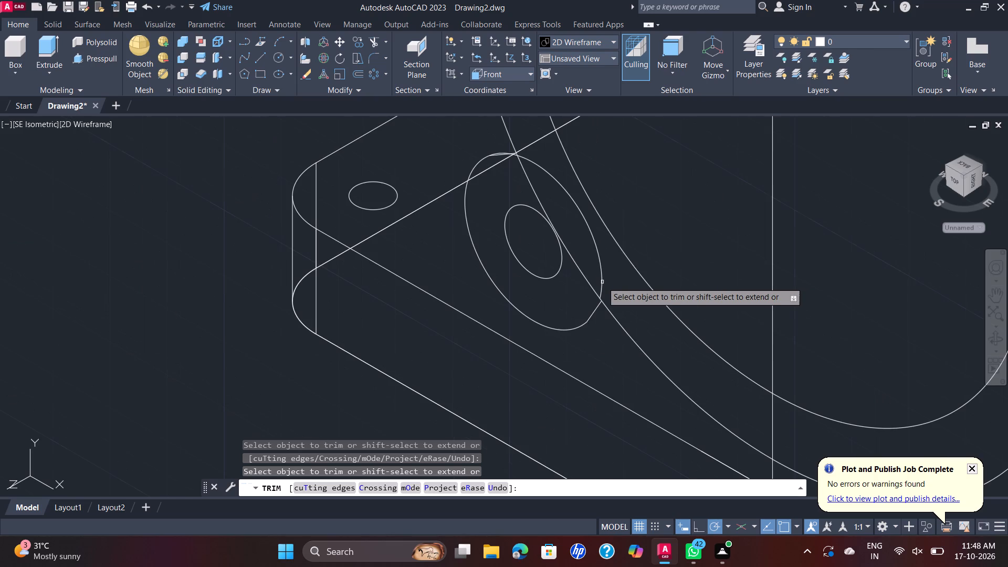
{"action": "scroll", "coordinate": [504, 159], "scroll_direction": "up", "scroll_amount": 3}
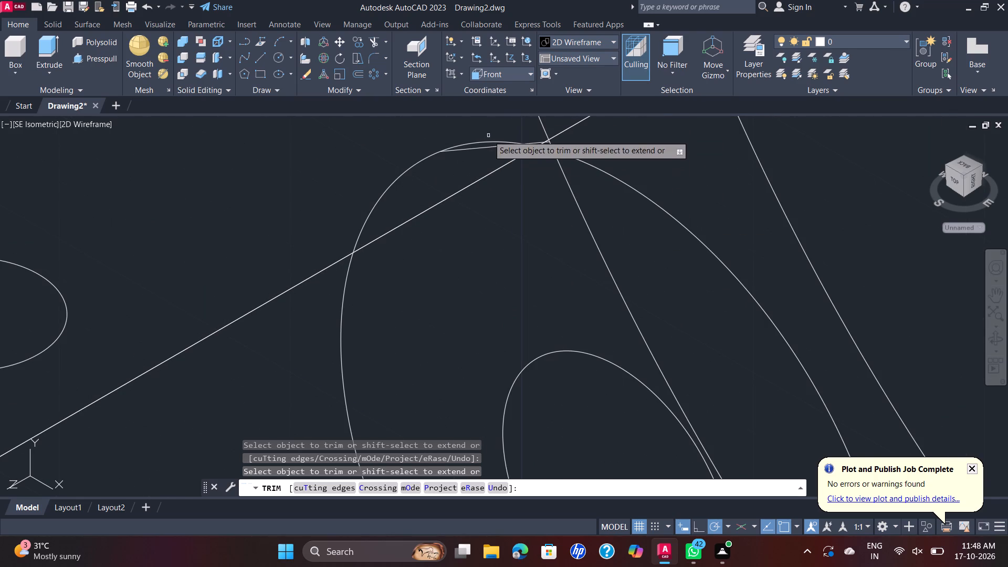
{"action": "scroll", "coordinate": [490, 143], "scroll_direction": "up", "scroll_amount": 3}
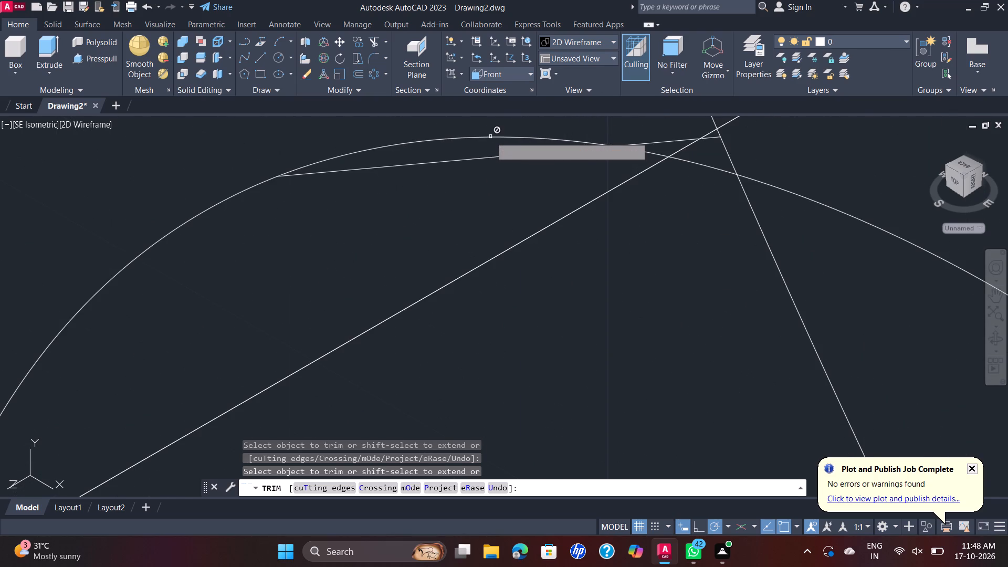
{"action": "scroll", "coordinate": [490, 136], "scroll_direction": "up", "scroll_amount": 5}
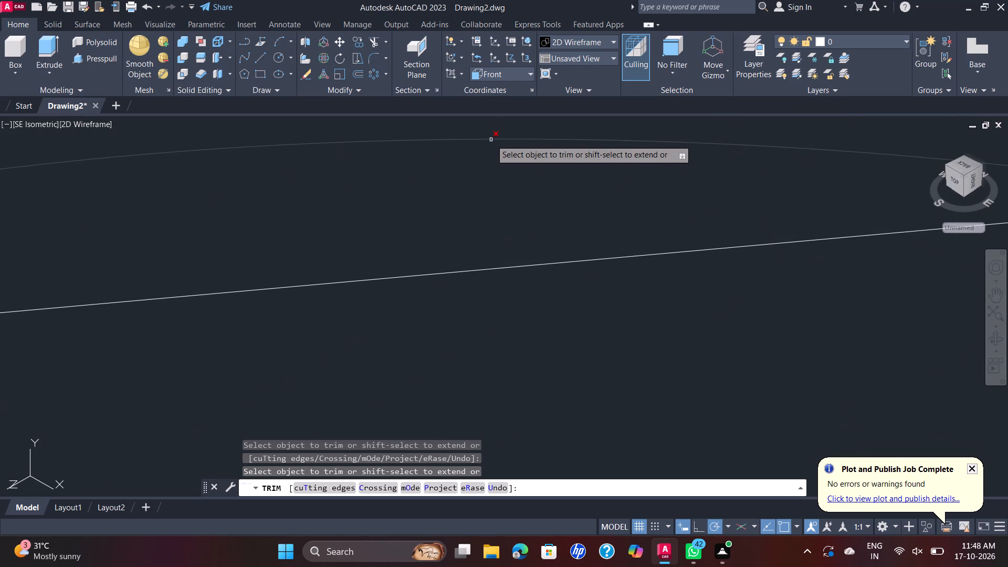
{"action": "left_click", "coordinate": [491, 140]}
{"action": "scroll", "coordinate": [491, 140], "scroll_direction": "down", "scroll_amount": 6}
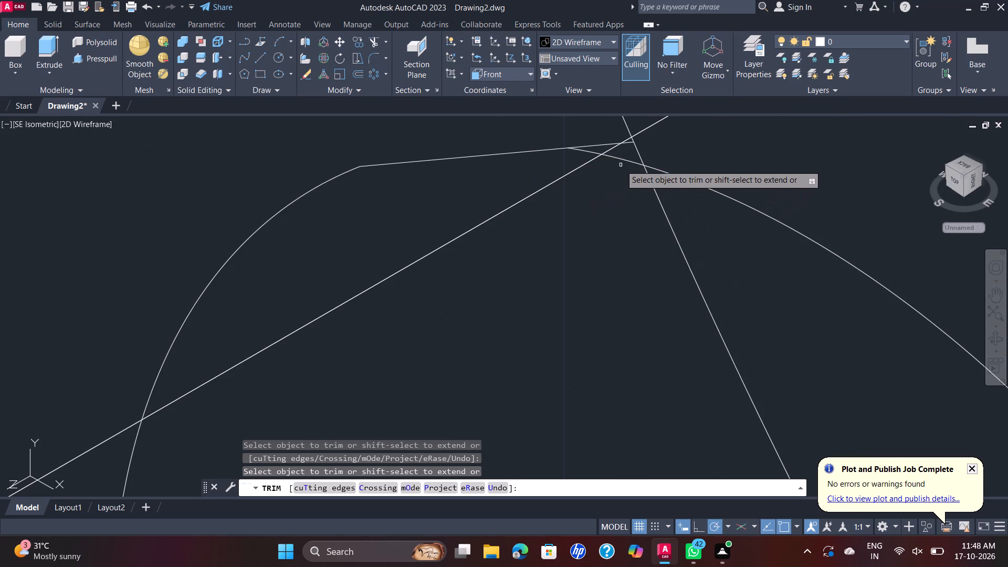
{"action": "scroll", "coordinate": [626, 163], "scroll_direction": "down", "scroll_amount": 4}
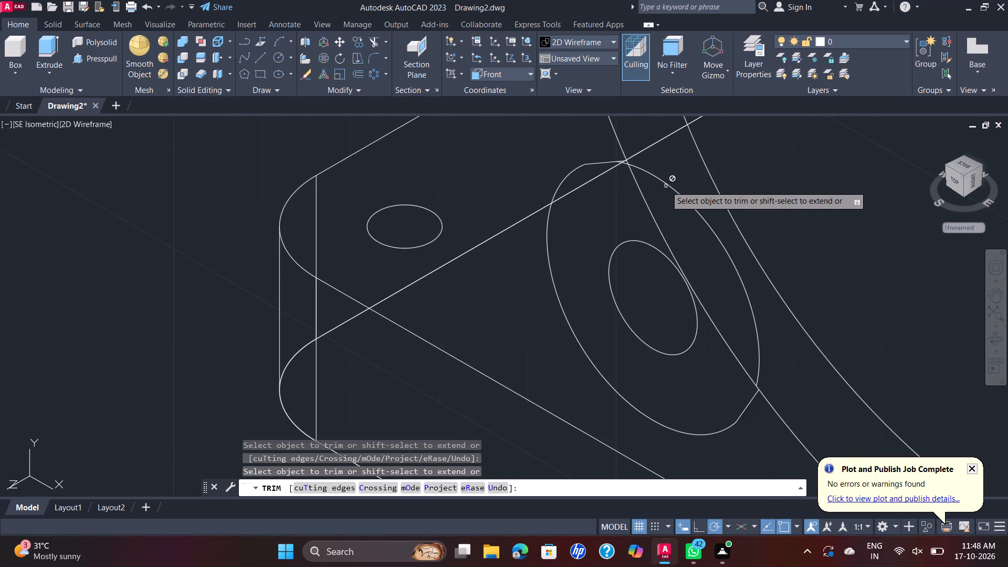
{"action": "key", "text": "Escape"}
Erase the leftover arc of the lower lug's outer circle on the ring side, between the two connecting lines.
{"action": "left_click", "coordinate": [672, 186]}
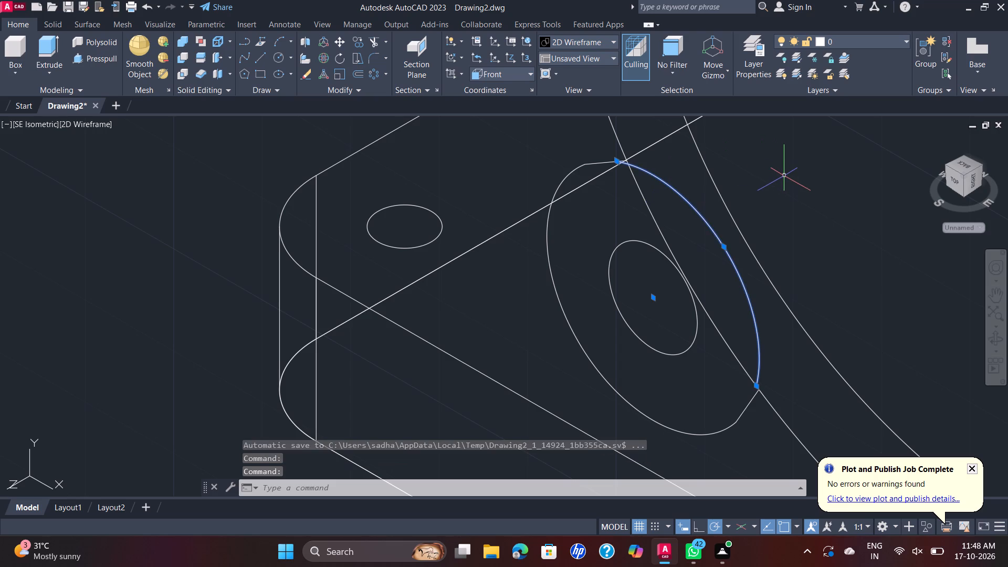
{"action": "key", "text": "Delete"}
Erase the vertical construction line running through the ring down to the base plate's lower edge.
{"action": "scroll", "coordinate": [687, 174], "scroll_direction": "down", "scroll_amount": 1}
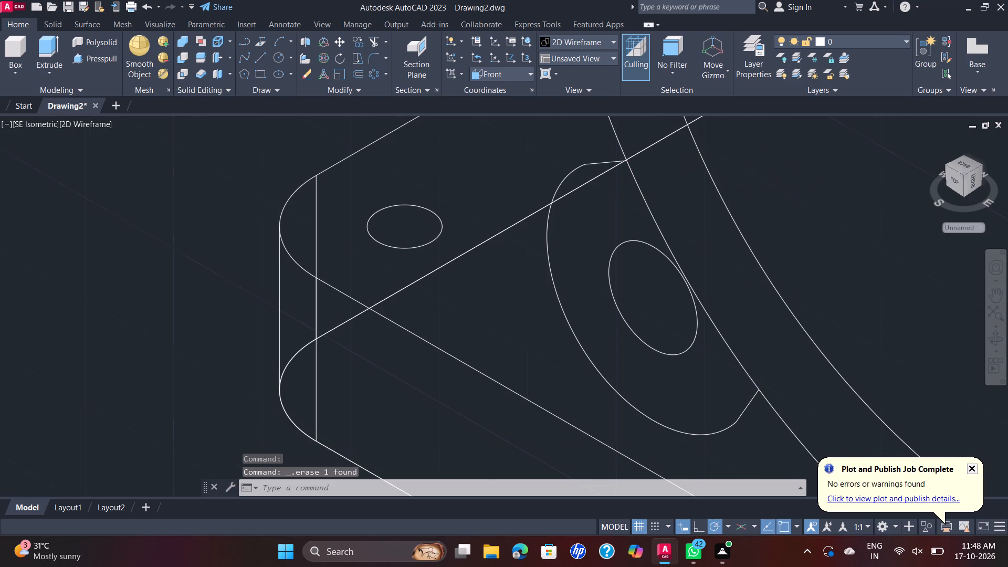
{"action": "scroll", "coordinate": [687, 174], "scroll_direction": "down", "scroll_amount": 1}
{"action": "scroll", "coordinate": [675, 233], "scroll_direction": "up", "scroll_amount": 3}
{"action": "scroll", "coordinate": [701, 199], "scroll_direction": "down", "scroll_amount": 3}
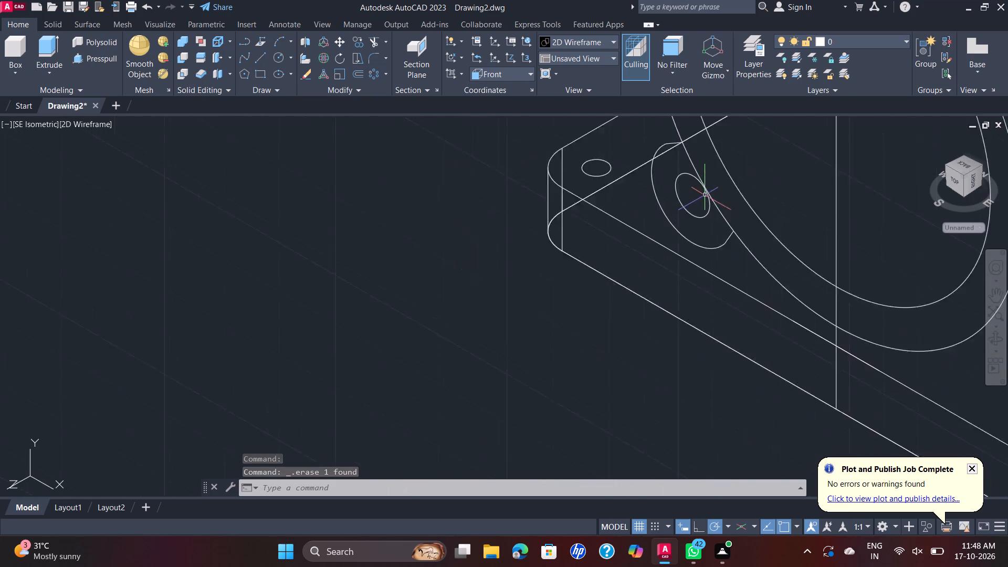
{"action": "scroll", "coordinate": [705, 195], "scroll_direction": "down", "scroll_amount": 2}
{"action": "left_click", "coordinate": [757, 191]}
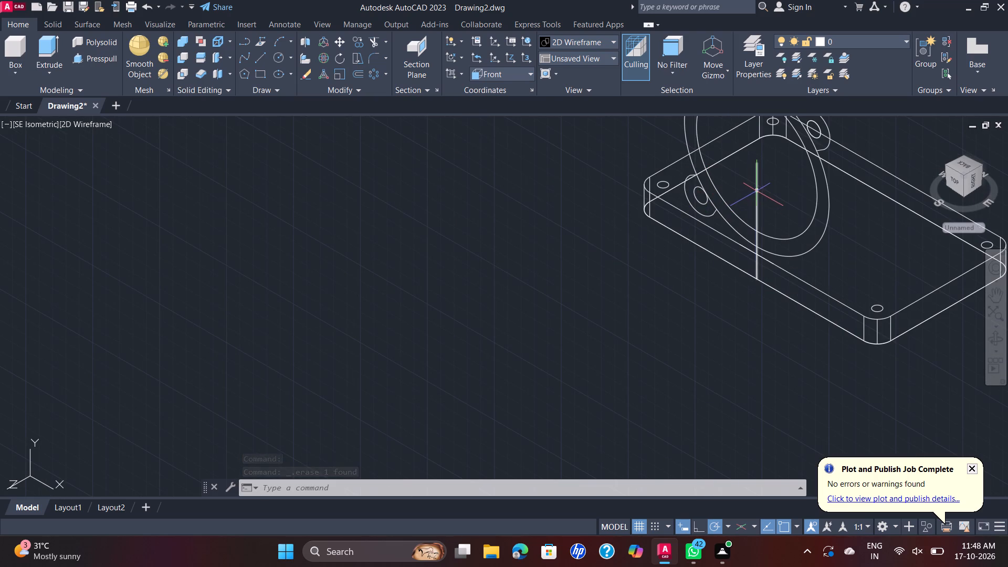
{"action": "key", "text": "Delete"}
Select the whole model, including the plate, ring and both lugs, and apply Join to connect the profile segments.
{"action": "scroll", "coordinate": [790, 199], "scroll_direction": "down", "scroll_amount": 2}
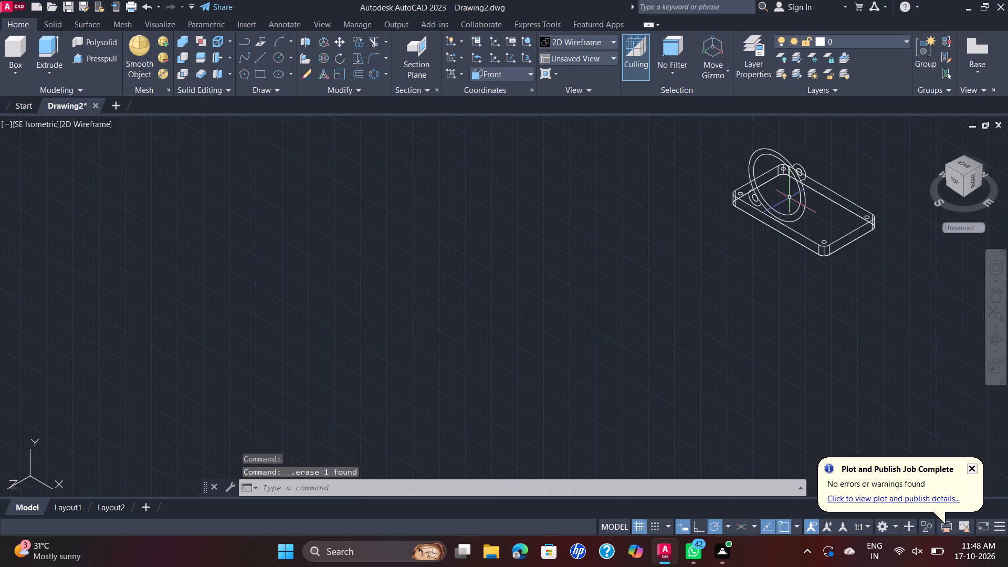
{"action": "middle_click_drag", "start_coordinate": [789, 197], "coordinate": [619, 253]}
{"action": "scroll", "coordinate": [618, 242], "scroll_direction": "up", "scroll_amount": 1}
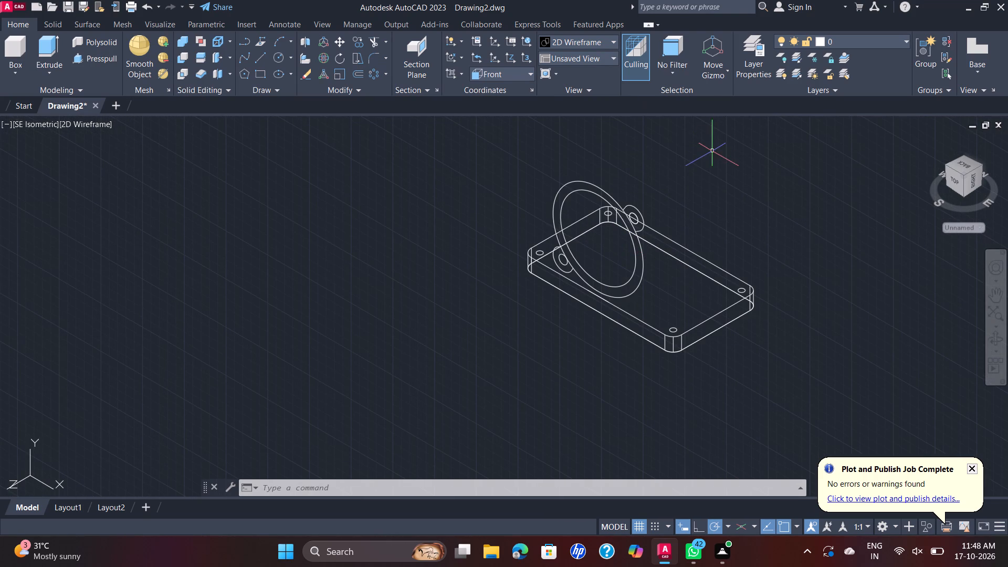
{"action": "scroll", "coordinate": [711, 152], "scroll_direction": "down", "scroll_amount": 1}
{"action": "middle_click_drag", "start_coordinate": [710, 152], "coordinate": [705, 222]}
{"action": "scroll", "coordinate": [705, 220], "scroll_direction": "up", "scroll_amount": 2}
{"action": "scroll", "coordinate": [473, 283], "scroll_direction": "down", "scroll_amount": 1}
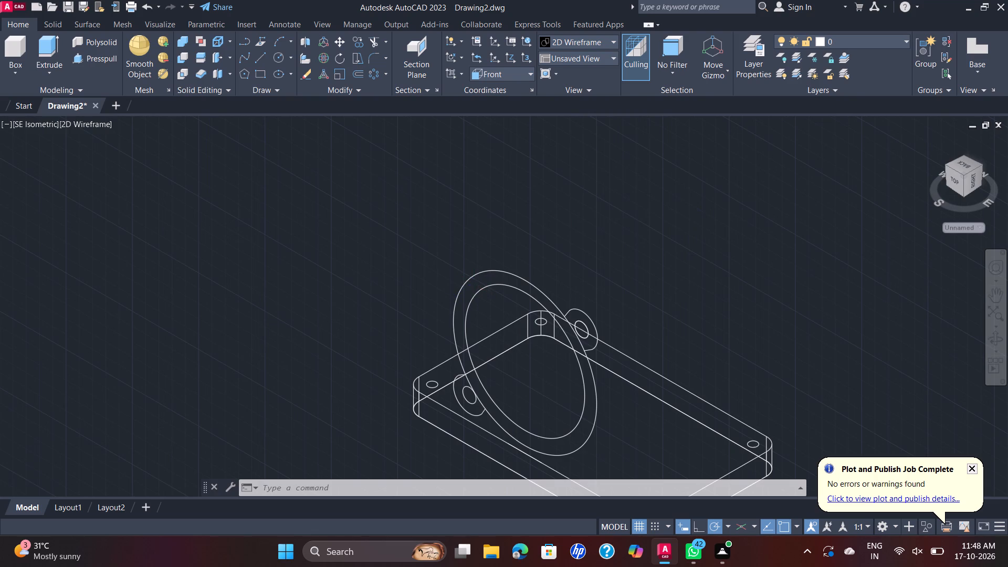
{"action": "left_click", "coordinate": [388, 231]}
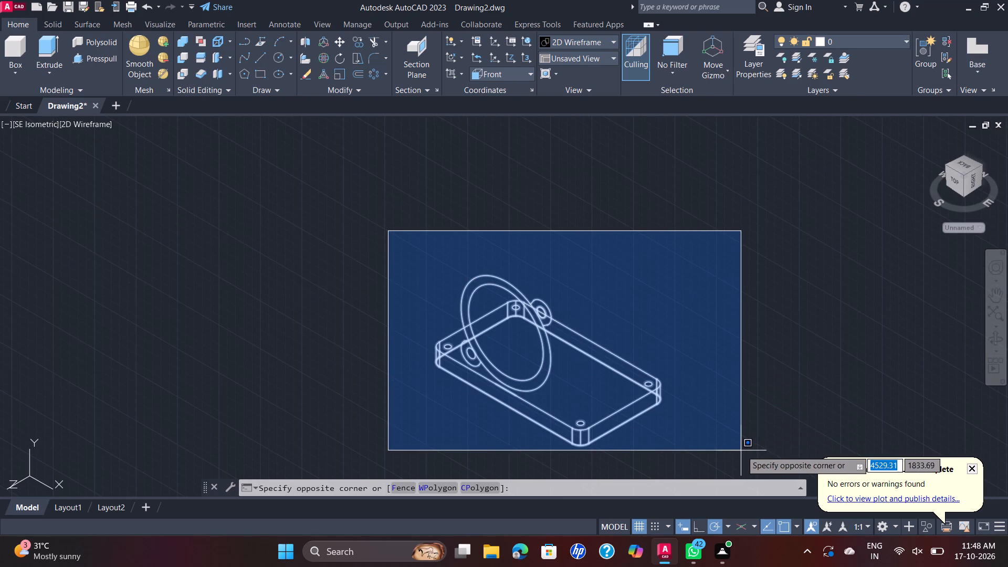
{"action": "left_click", "coordinate": [749, 450]}
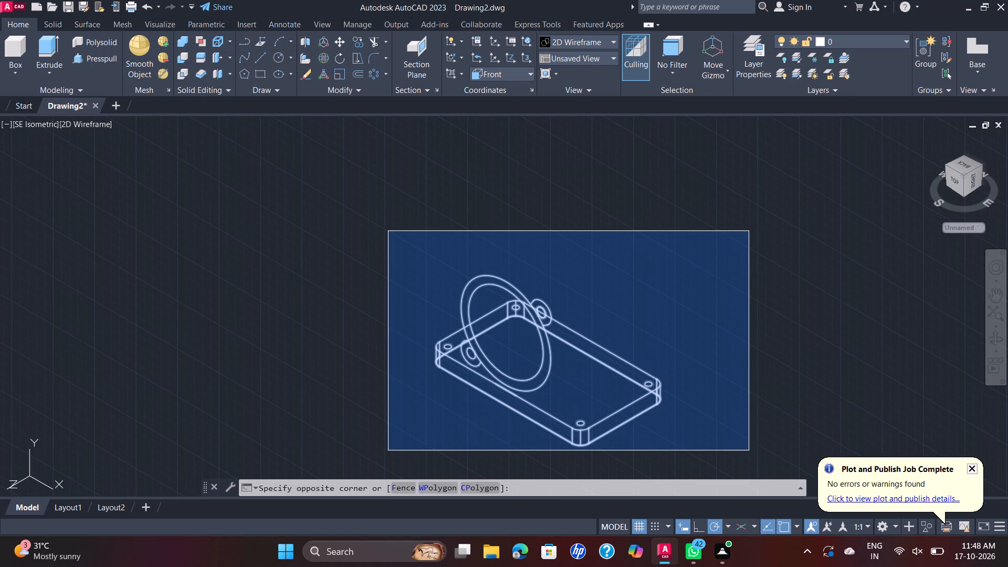
{"action": "key", "text": "j"}
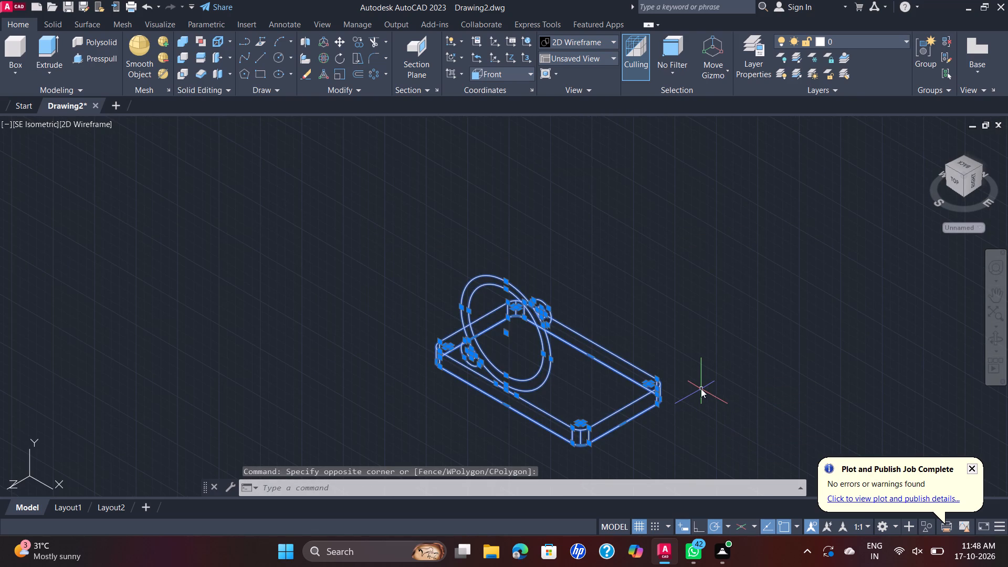
{"action": "key", "text": "Return"}
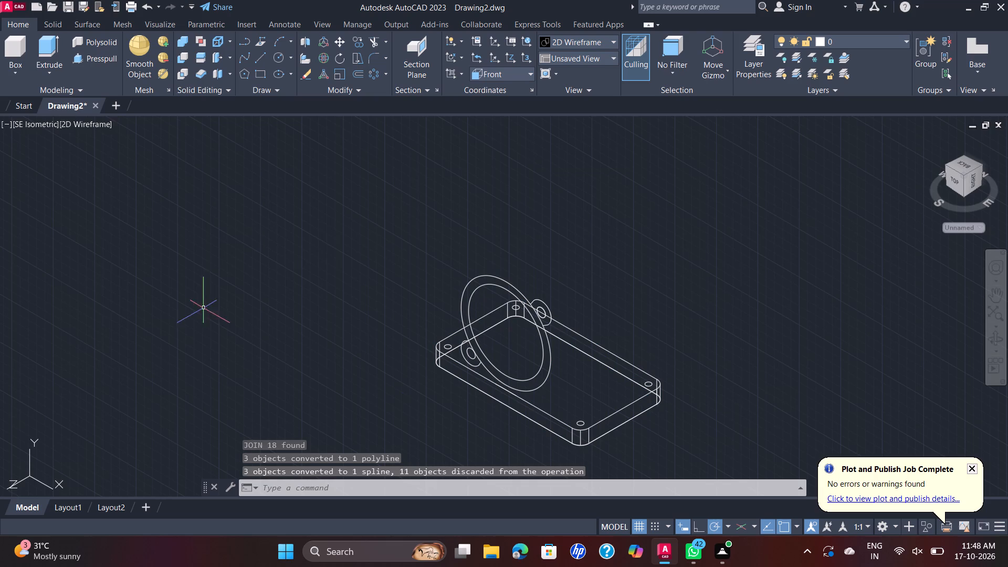
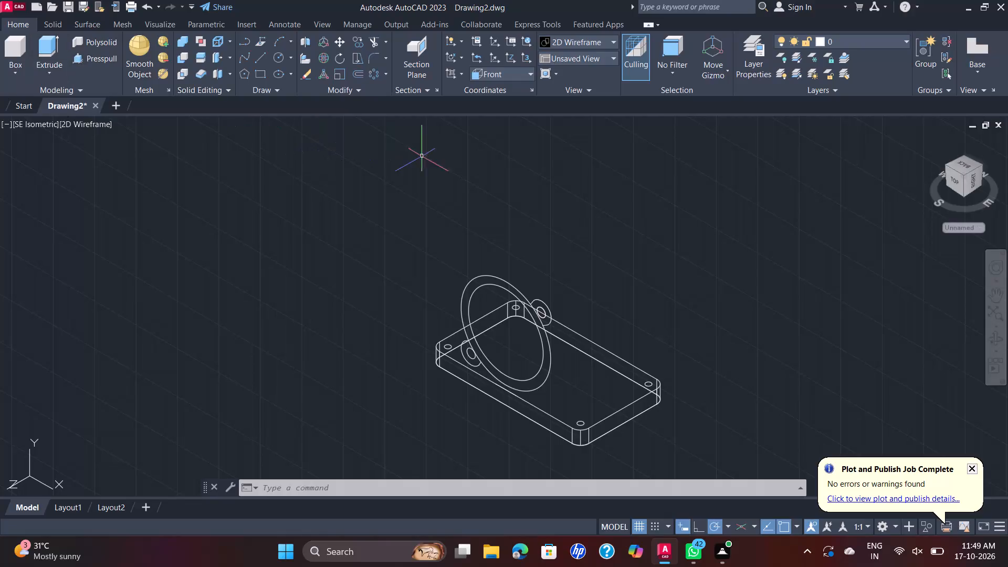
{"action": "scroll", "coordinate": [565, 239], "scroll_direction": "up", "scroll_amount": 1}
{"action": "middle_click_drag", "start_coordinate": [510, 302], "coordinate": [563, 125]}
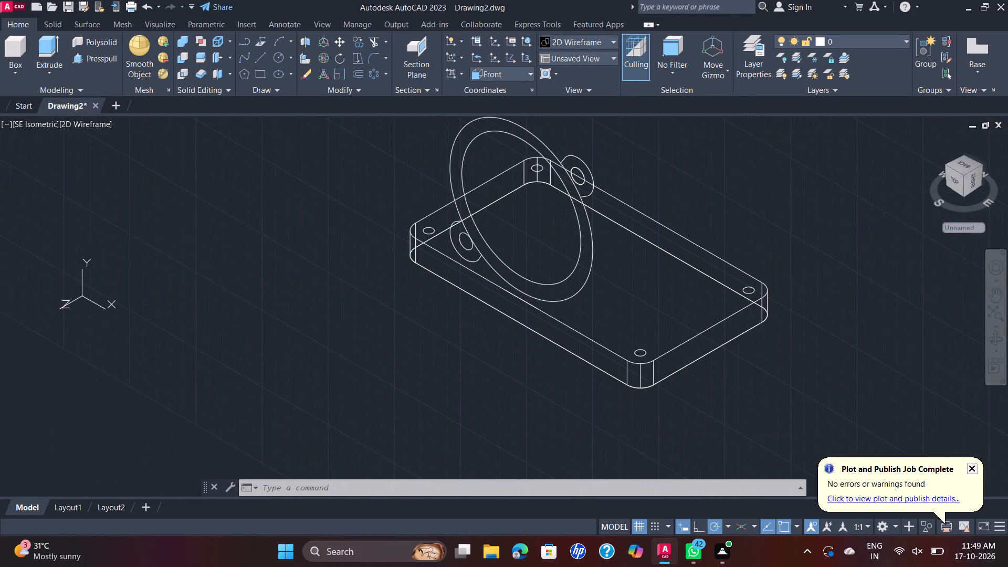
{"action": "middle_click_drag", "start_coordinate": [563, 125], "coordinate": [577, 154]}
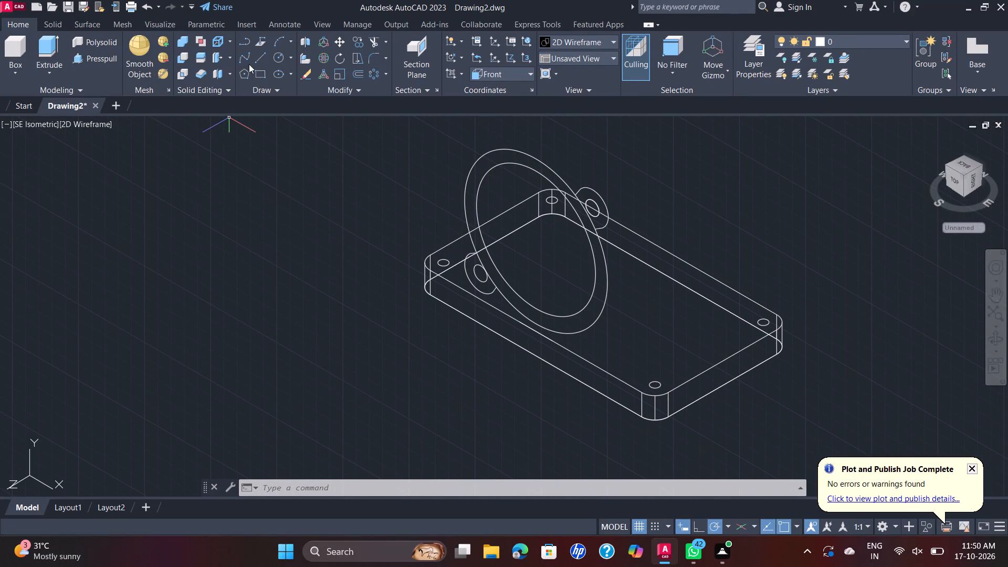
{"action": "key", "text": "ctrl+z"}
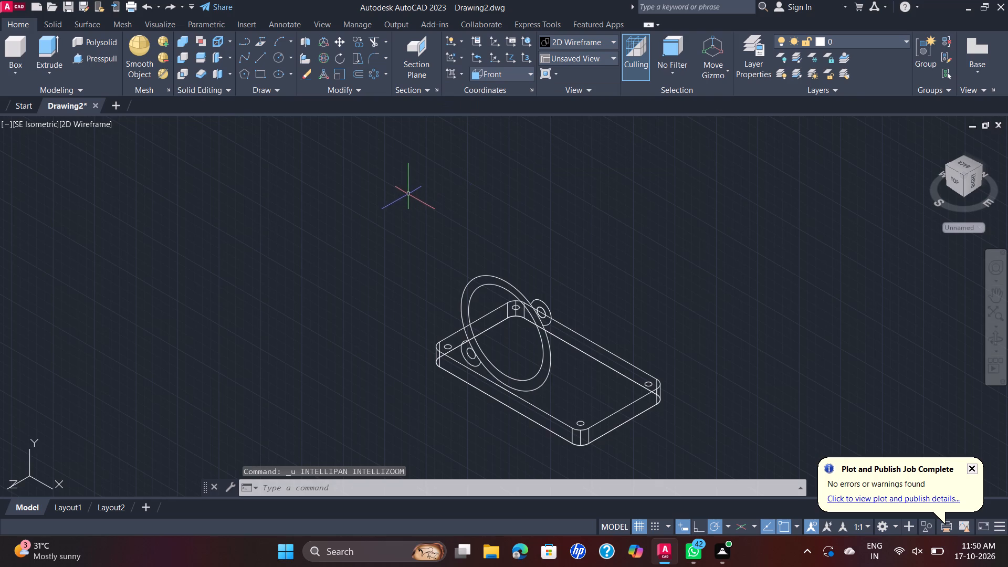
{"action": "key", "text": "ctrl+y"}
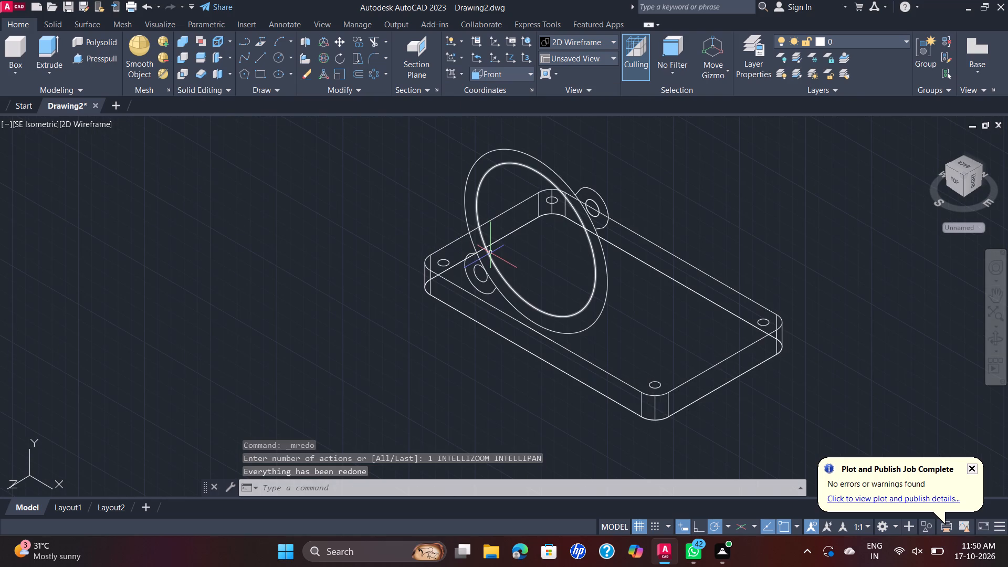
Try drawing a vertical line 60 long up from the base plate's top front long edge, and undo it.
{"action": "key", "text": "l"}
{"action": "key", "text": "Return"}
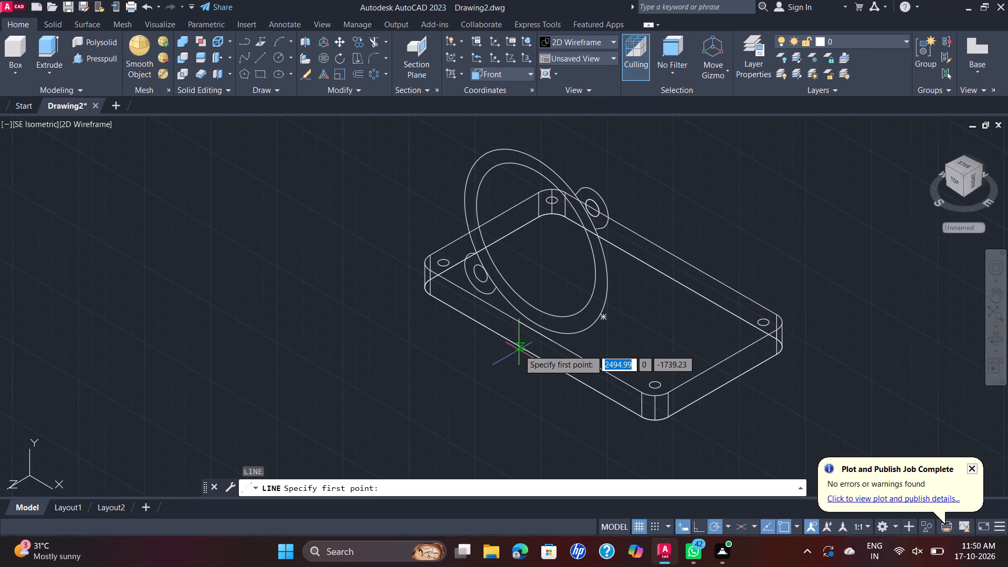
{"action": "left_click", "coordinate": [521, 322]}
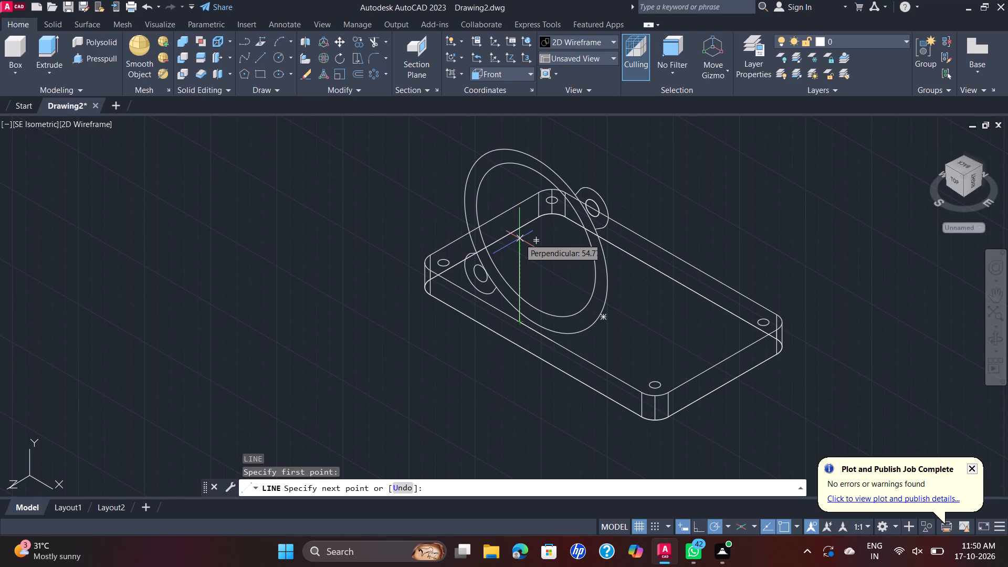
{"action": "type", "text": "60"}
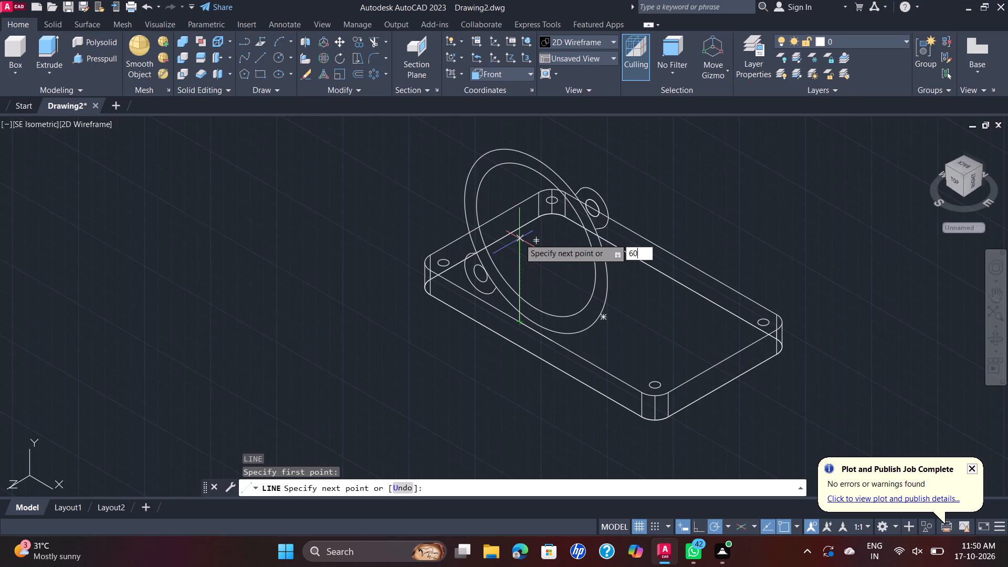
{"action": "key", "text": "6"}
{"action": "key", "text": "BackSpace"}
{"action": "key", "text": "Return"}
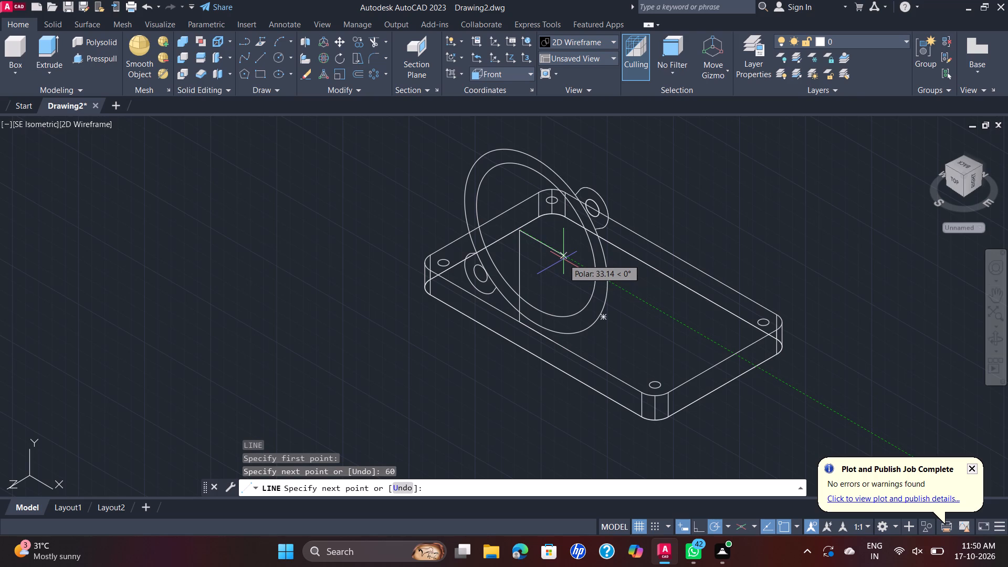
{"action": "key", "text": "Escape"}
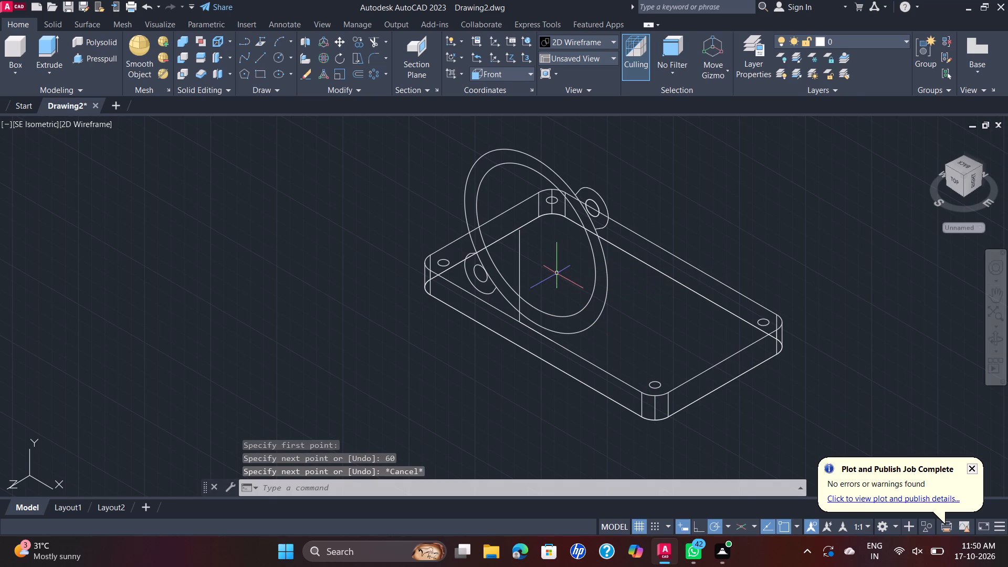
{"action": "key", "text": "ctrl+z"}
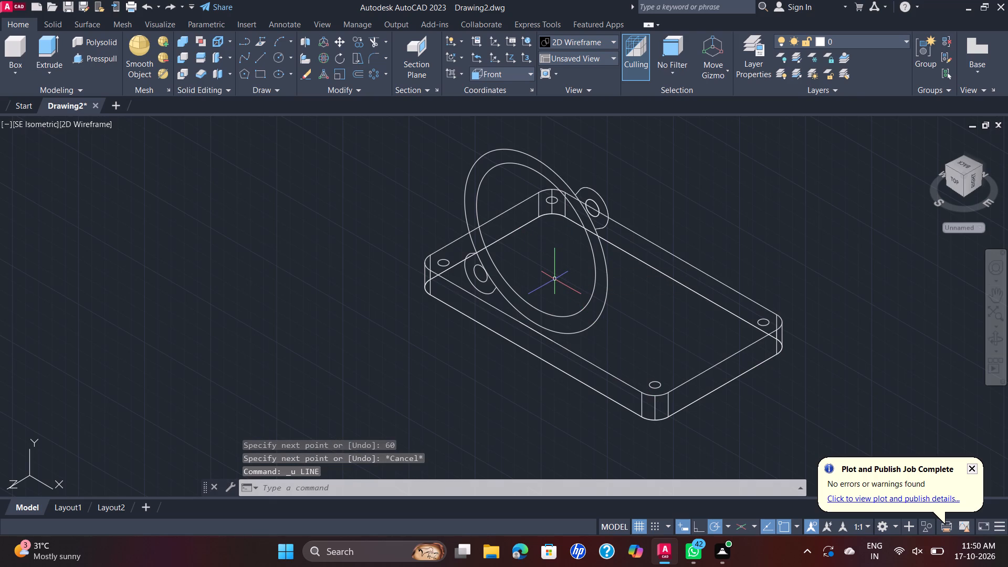
Draw a vertical support centre line 60 long up from the midpoint of the base plate's top front long edge.
{"action": "key", "text": "l"}
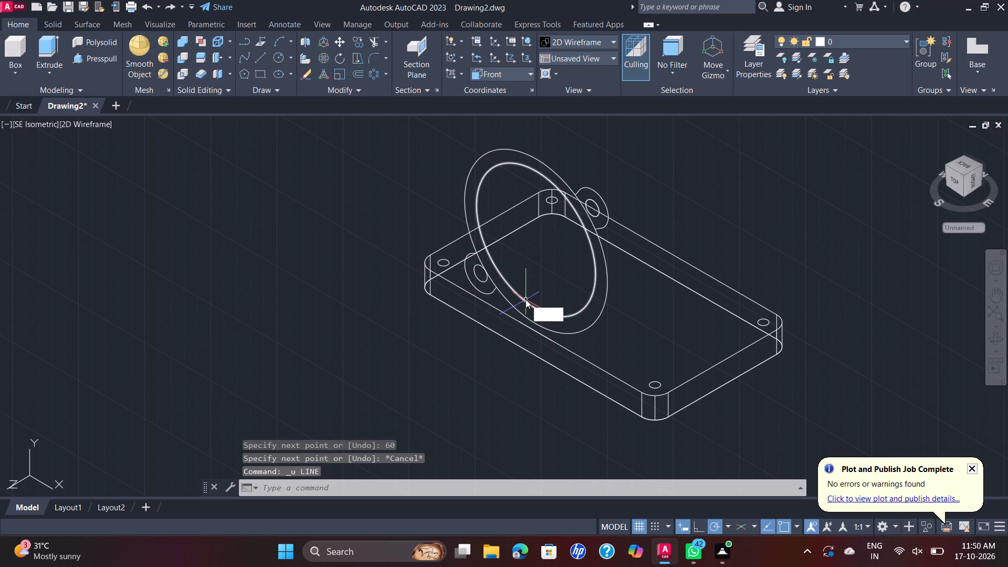
{"action": "key", "text": "Return"}
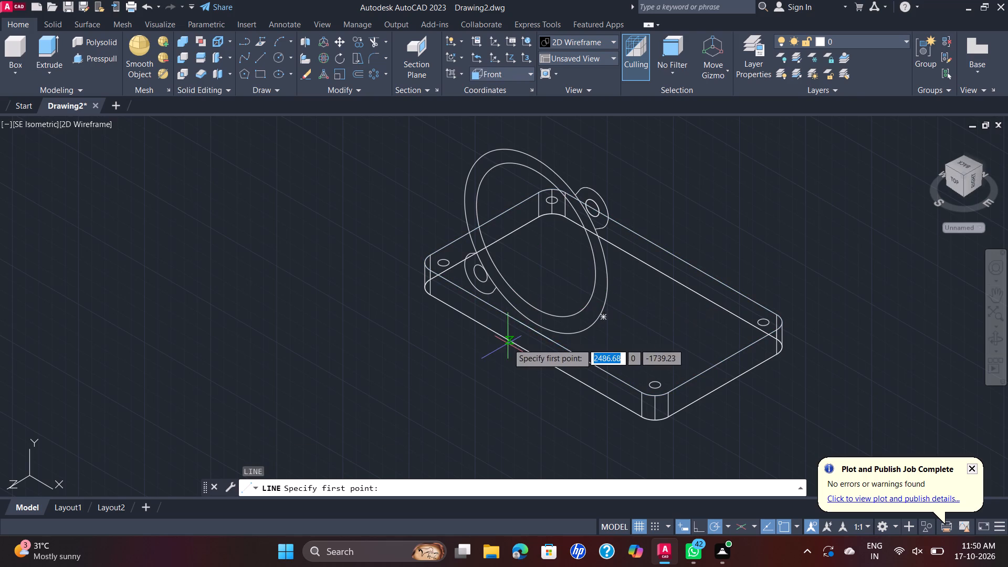
{"action": "left_click", "coordinate": [533, 331]}
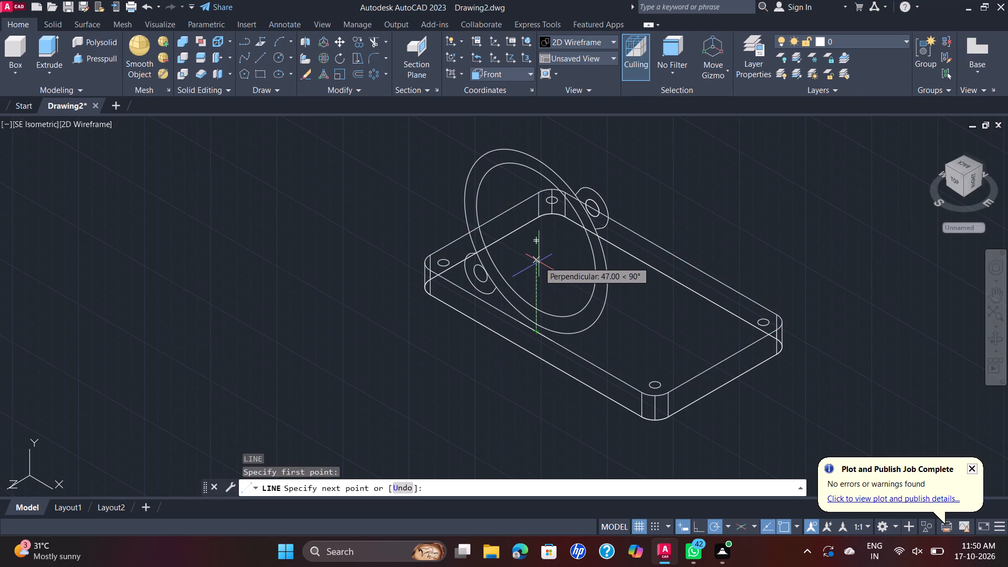
{"action": "type", "text": "60"}
{"action": "key", "text": "Return"}
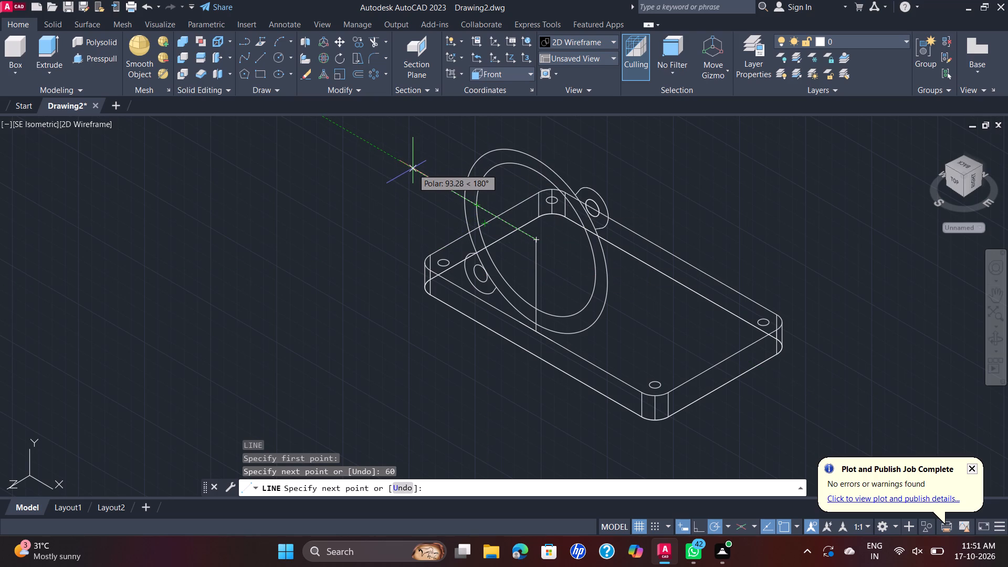
Complete a 25 by 60 support rectangle centred on that line, extending the top 12.5 to one side and 25 back, with its base on the plate edge.
{"action": "type", "text": "12.5"}
{"action": "key", "text": "Return"}
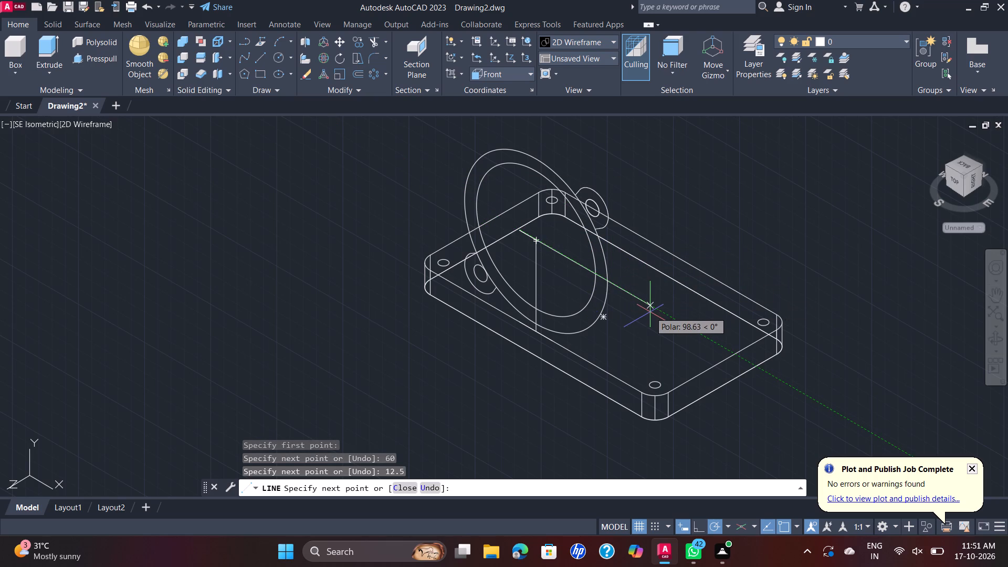
{"action": "type", "text": "25"}
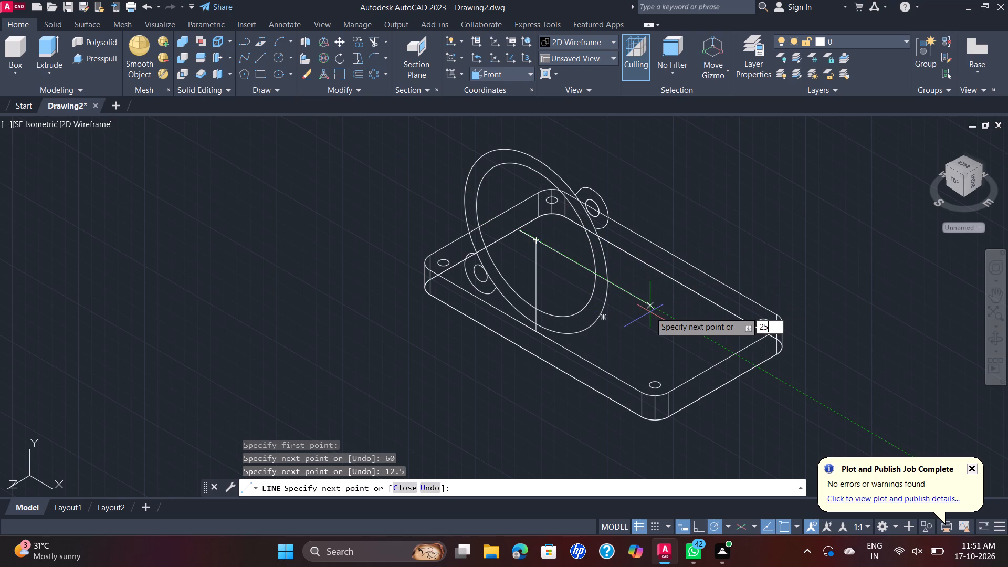
{"action": "key", "text": "Return"}
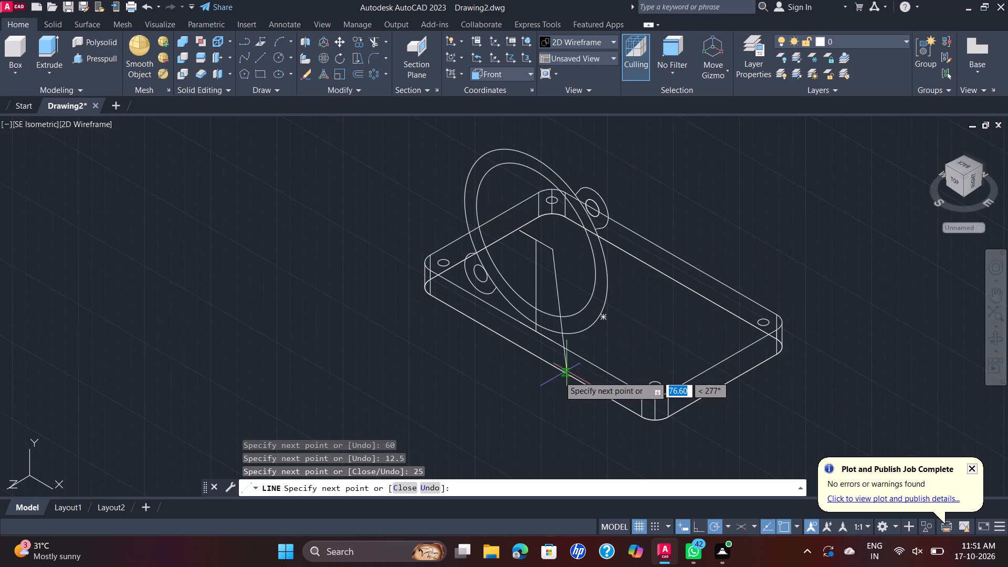
{"action": "left_click", "coordinate": [551, 343]}
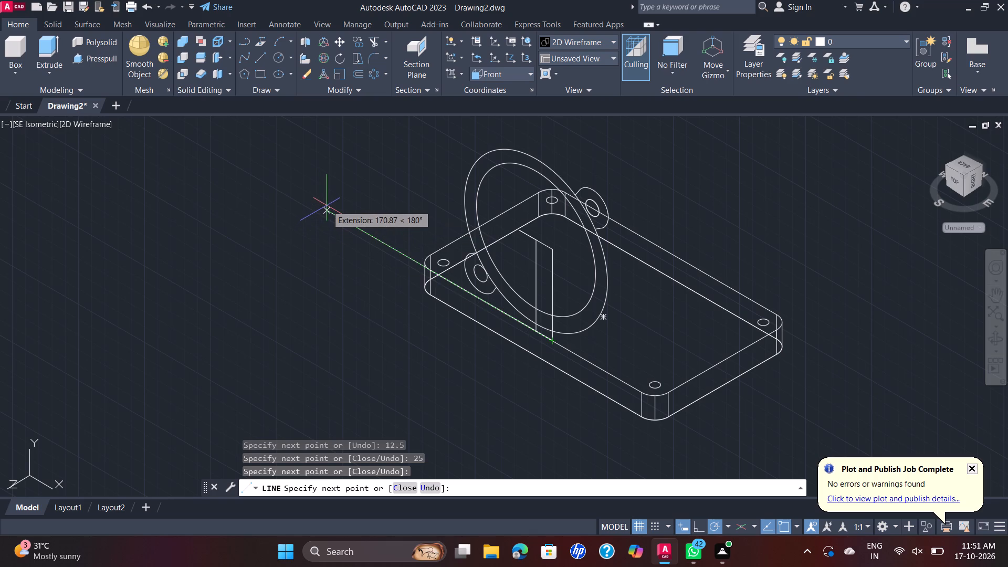
{"action": "type", "text": "25"}
{"action": "key", "text": "Return"}
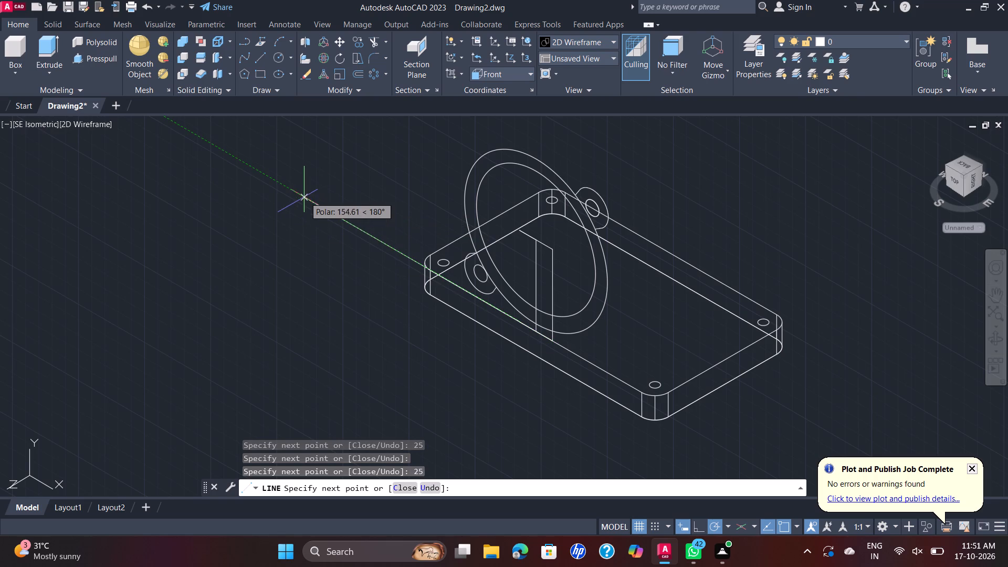
{"action": "left_click", "coordinate": [520, 232]}
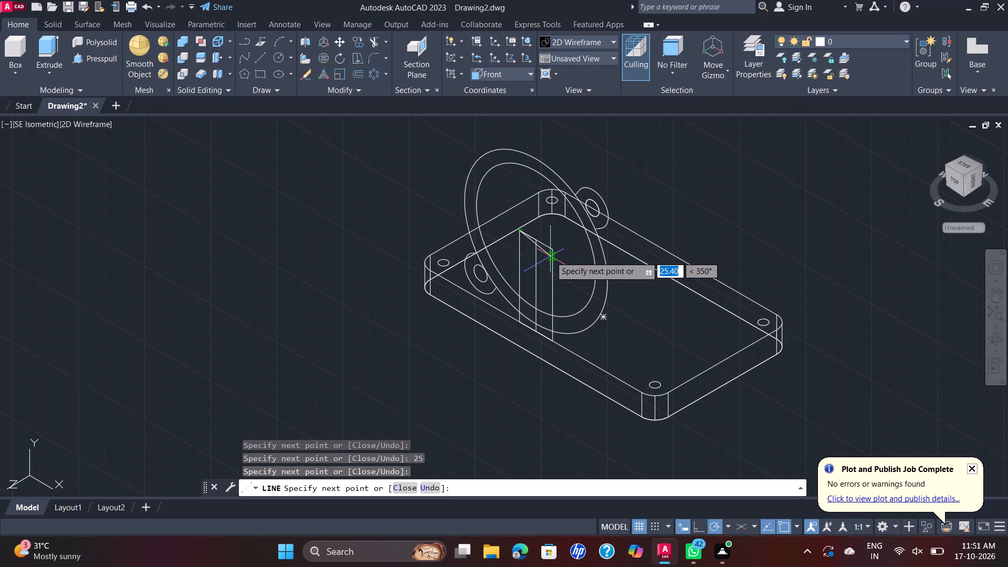
{"action": "key", "text": "Escape"}
Trim the ring's outer circle between the support's two side lines, on both sides of the centre line.
{"action": "scroll", "coordinate": [500, 299], "scroll_direction": "up", "scroll_amount": 1}
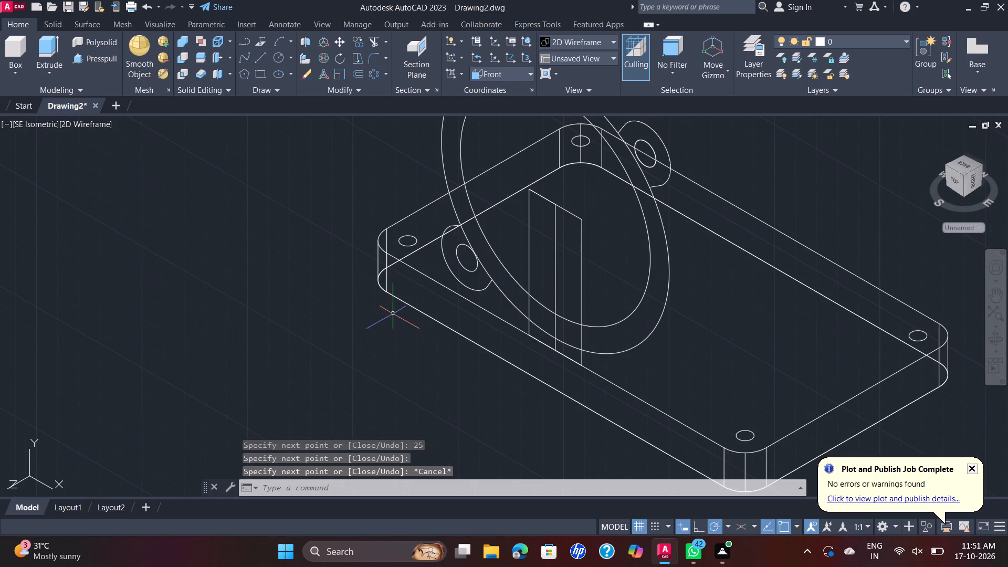
{"action": "type", "text": "TR"}
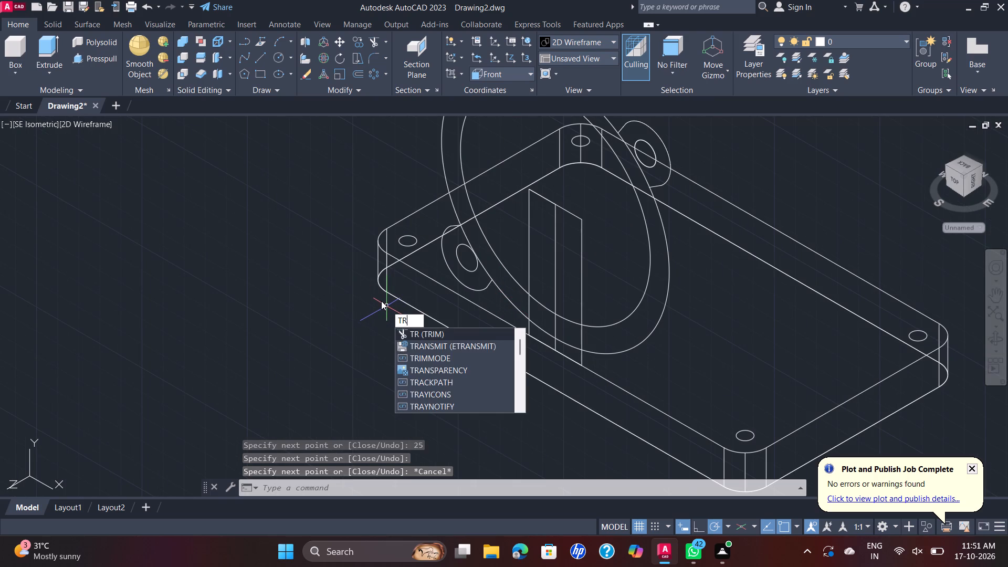
{"action": "key", "text": "Return"}
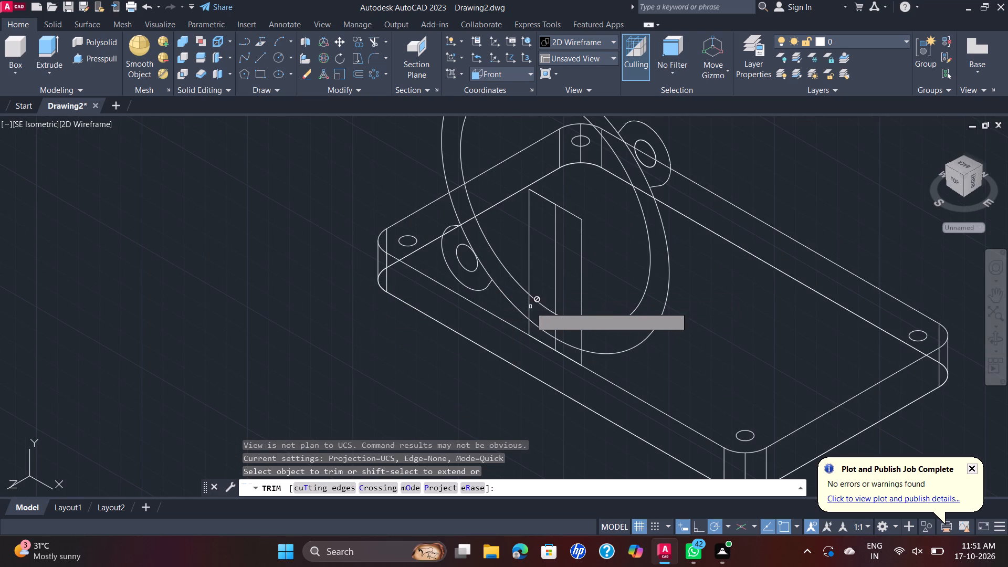
{"action": "scroll", "coordinate": [530, 307], "scroll_direction": "up", "scroll_amount": 3}
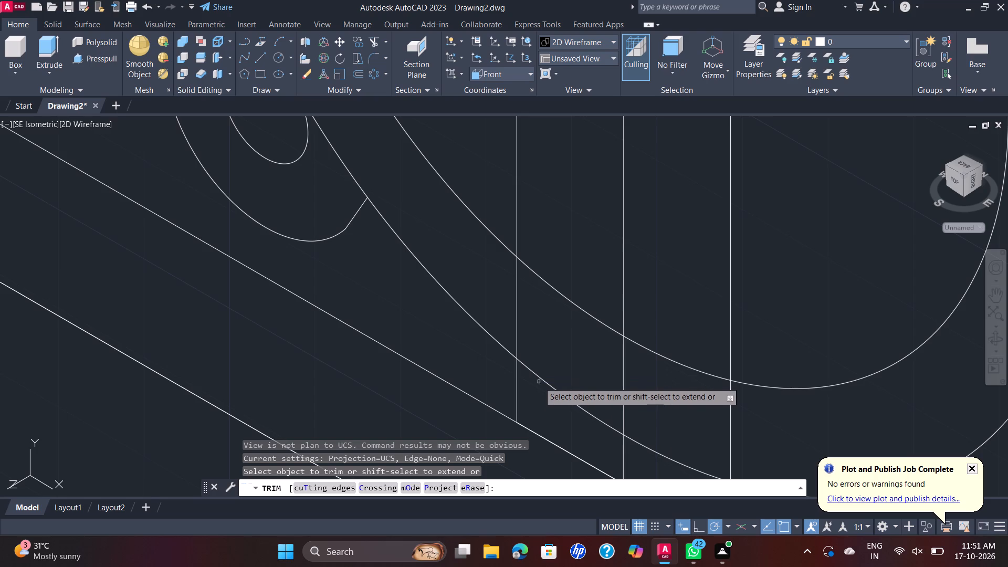
{"action": "scroll", "coordinate": [539, 381], "scroll_direction": "up", "scroll_amount": 3}
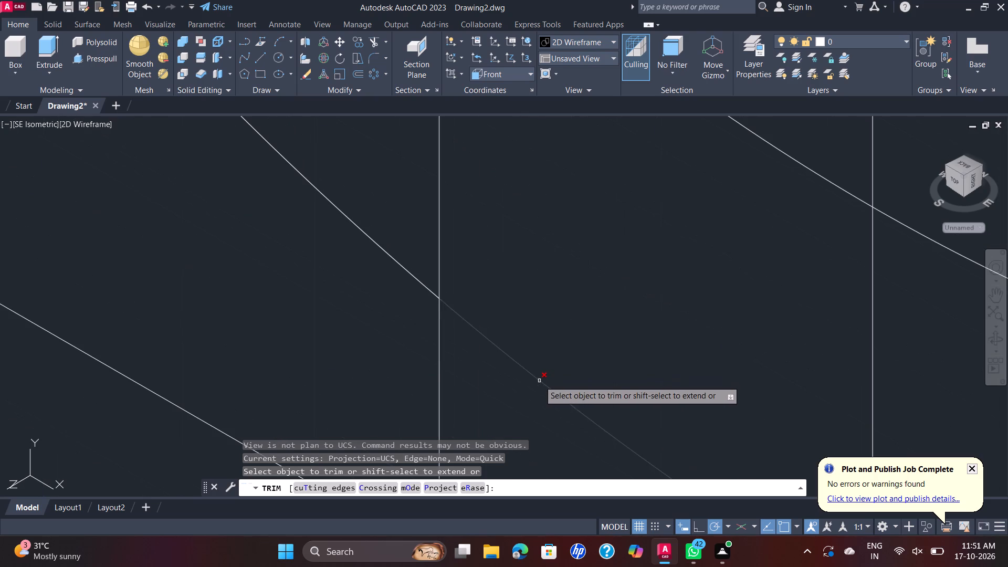
{"action": "left_click", "coordinate": [539, 381]}
{"action": "scroll", "coordinate": [543, 374], "scroll_direction": "down", "scroll_amount": 4}
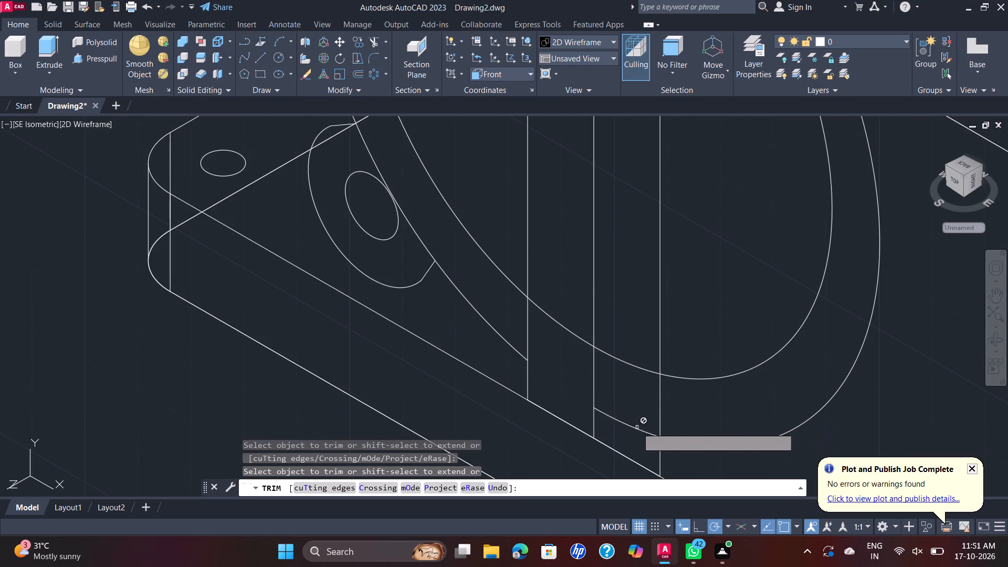
{"action": "scroll", "coordinate": [638, 428], "scroll_direction": "up", "scroll_amount": 5}
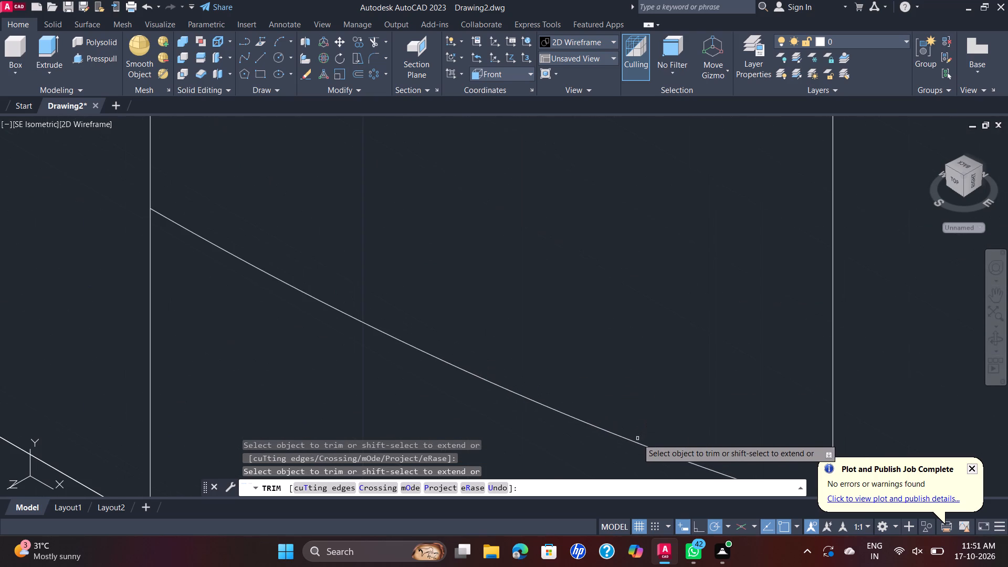
{"action": "left_click", "coordinate": [635, 442]}
{"action": "scroll", "coordinate": [635, 420], "scroll_direction": "down", "scroll_amount": 4}
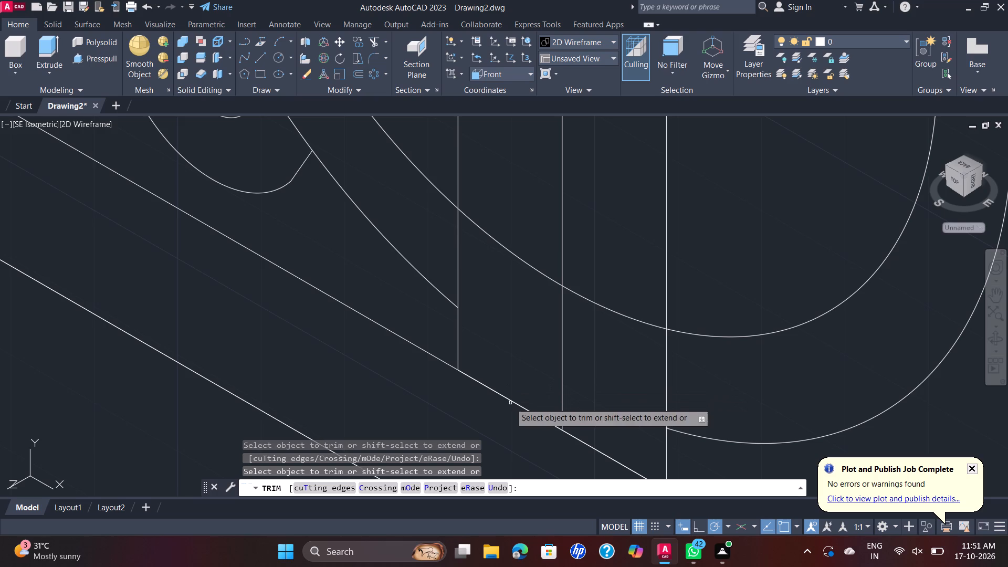
Trim the support's bottom line along the base plate edge, on both sides of the centre line.
{"action": "scroll", "coordinate": [512, 403], "scroll_direction": "up", "scroll_amount": 3}
{"action": "left_click", "coordinate": [512, 403]}
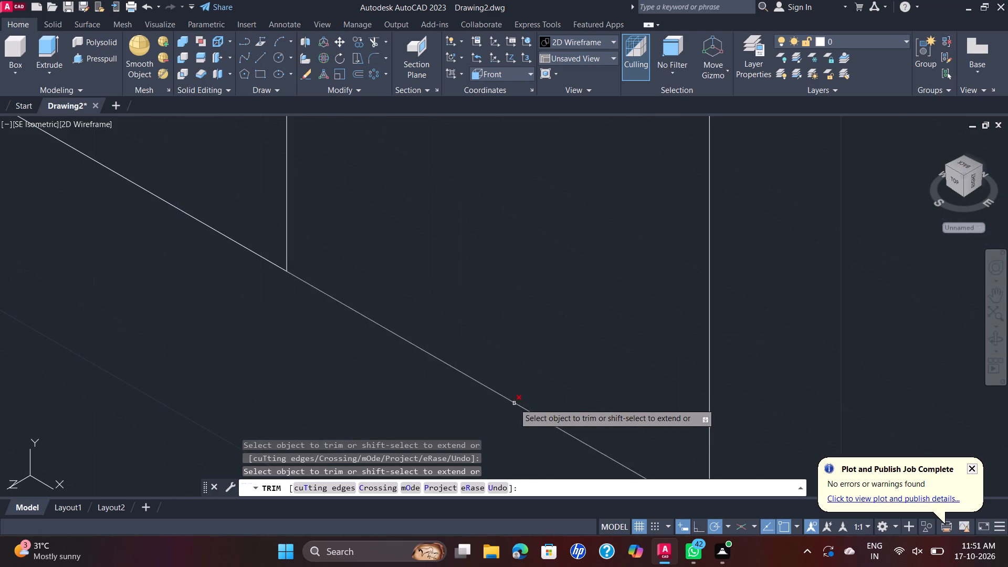
{"action": "scroll", "coordinate": [518, 398], "scroll_direction": "down", "scroll_amount": 3}
{"action": "scroll", "coordinate": [614, 456], "scroll_direction": "up", "scroll_amount": 2}
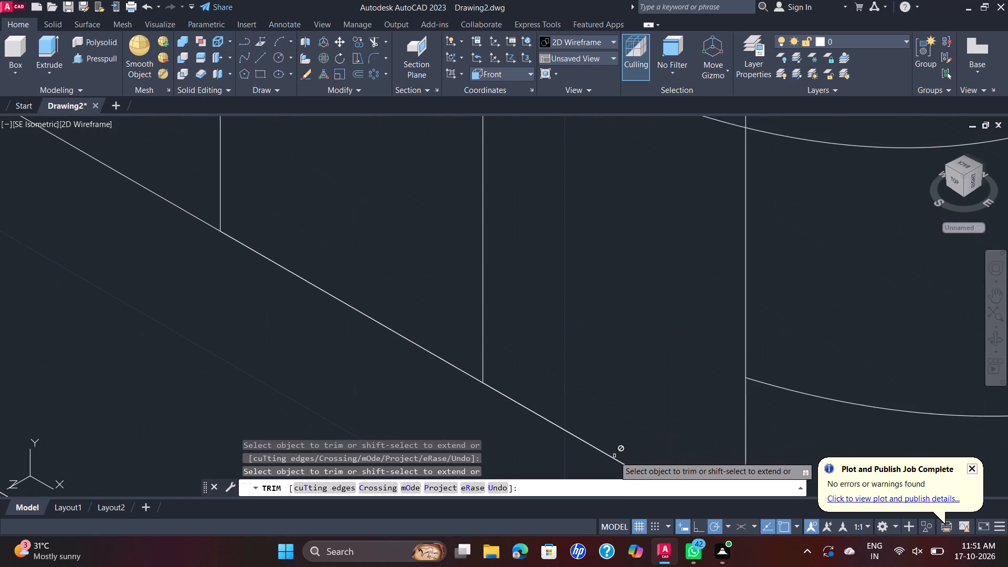
{"action": "scroll", "coordinate": [612, 458], "scroll_direction": "up", "scroll_amount": 1}
{"action": "left_click", "coordinate": [613, 458]}
{"action": "scroll", "coordinate": [615, 449], "scroll_direction": "down", "scroll_amount": 2}
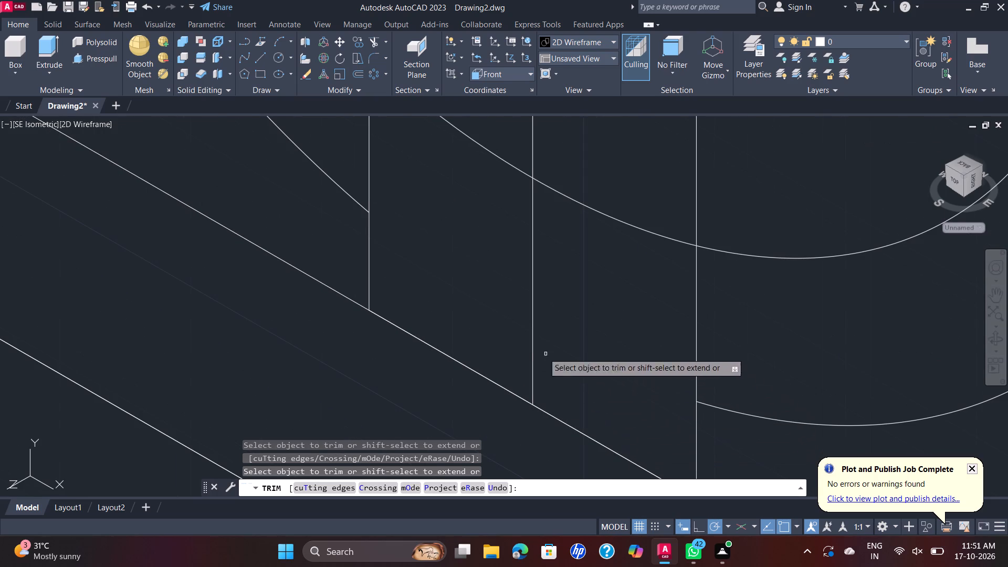
Trim the support's two side lines above the ring's outer arc, keeping the short stubs down to the base plate edge.
{"action": "scroll", "coordinate": [392, 276], "scroll_direction": "down", "scroll_amount": 2}
{"action": "scroll", "coordinate": [397, 225], "scroll_direction": "down", "scroll_amount": 2}
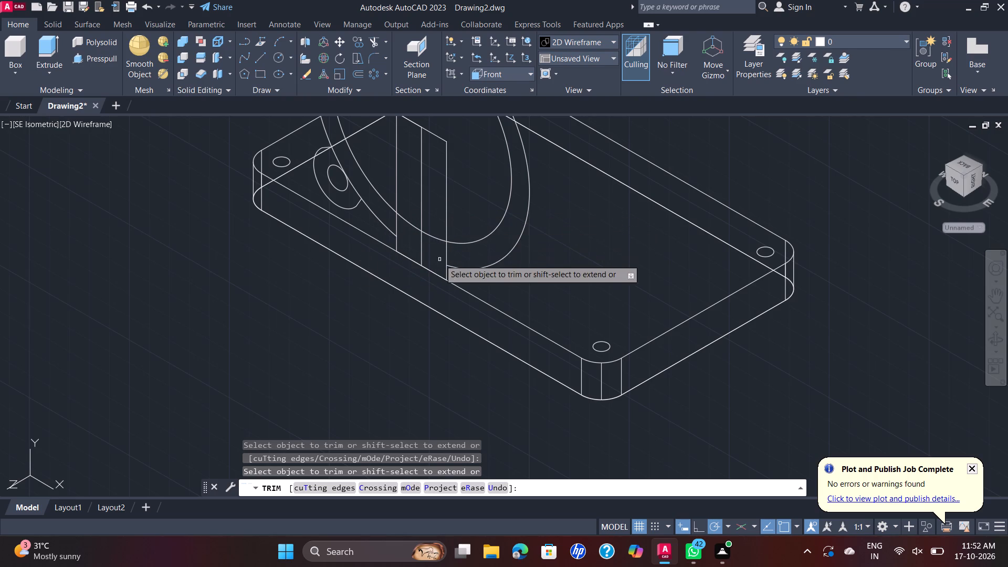
{"action": "scroll", "coordinate": [442, 254], "scroll_direction": "up", "scroll_amount": 6}
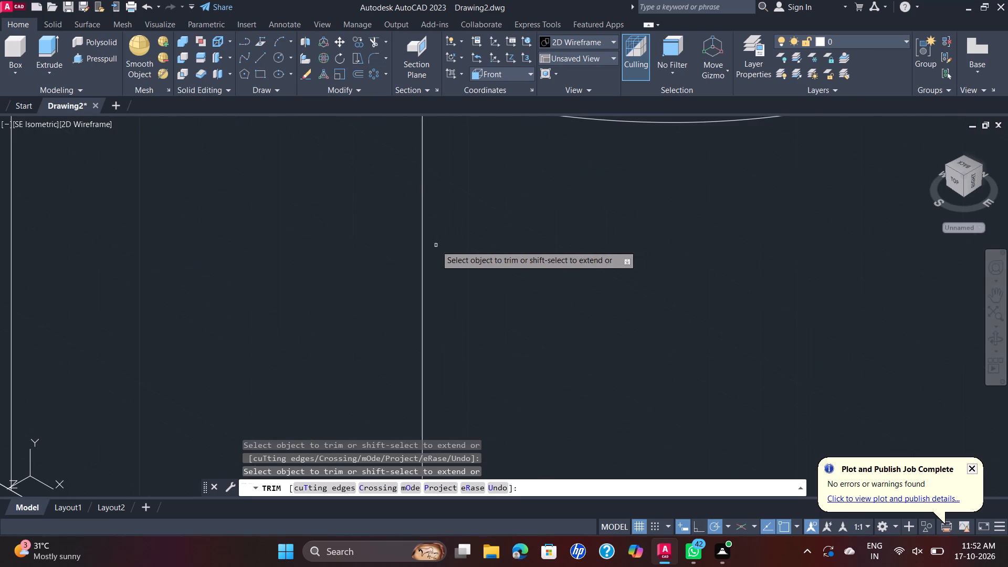
{"action": "scroll", "coordinate": [432, 245], "scroll_direction": "up", "scroll_amount": 1}
{"action": "left_click", "coordinate": [416, 245]}
{"action": "scroll", "coordinate": [417, 245], "scroll_direction": "down", "scroll_amount": 4}
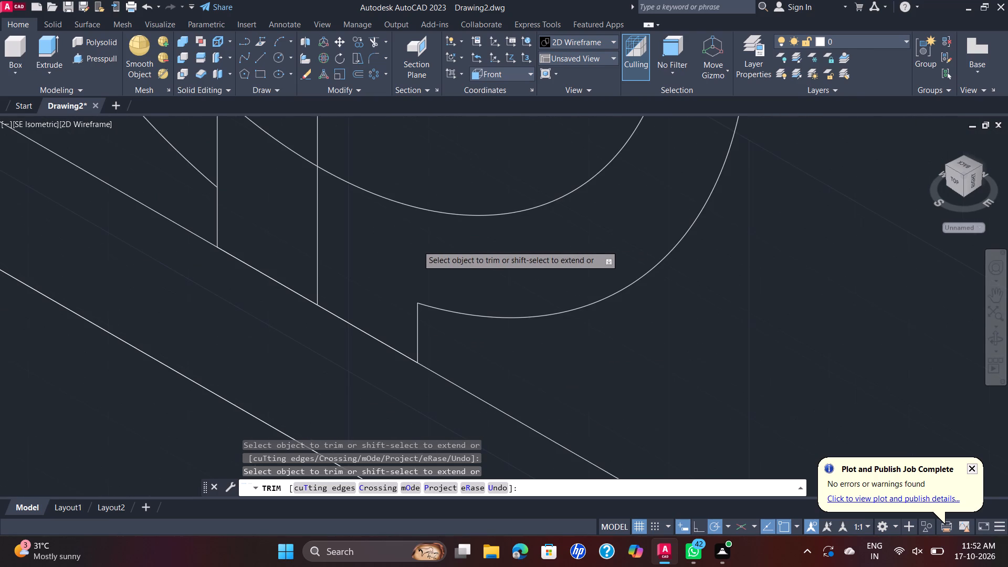
{"action": "scroll", "coordinate": [217, 166], "scroll_direction": "up", "scroll_amount": 3}
{"action": "left_click", "coordinate": [212, 166]}
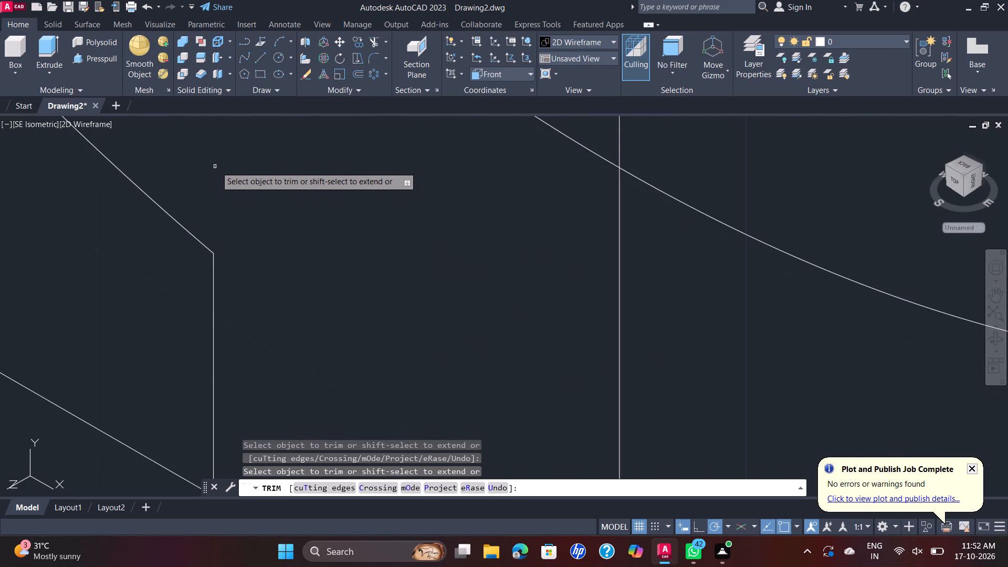
{"action": "scroll", "coordinate": [234, 166], "scroll_direction": "down", "scroll_amount": 6}
{"action": "key", "text": "Escape"}
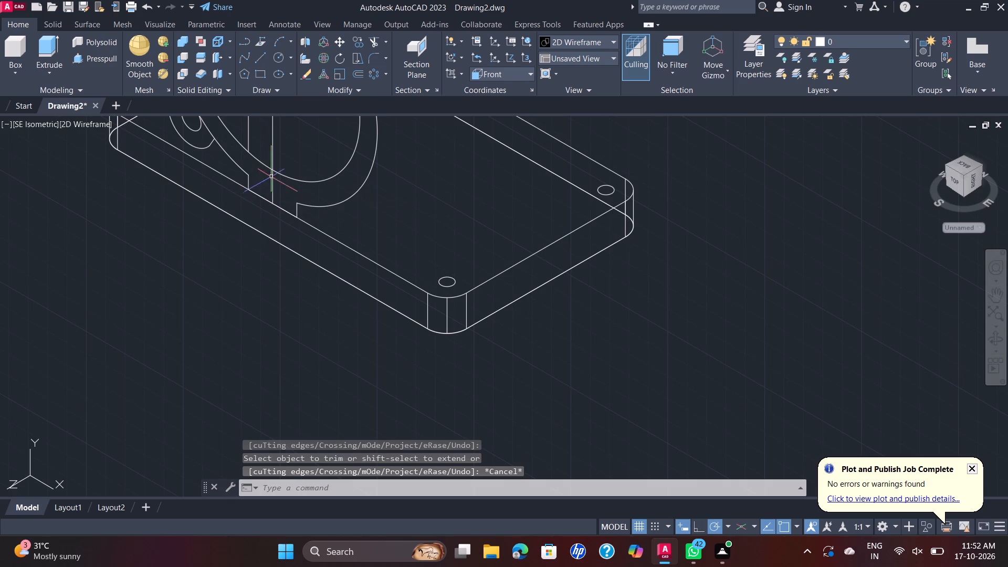
Erase the support's vertical centre line and the leftover side and top lines inside the ring.
{"action": "left_click", "coordinate": [273, 160]}
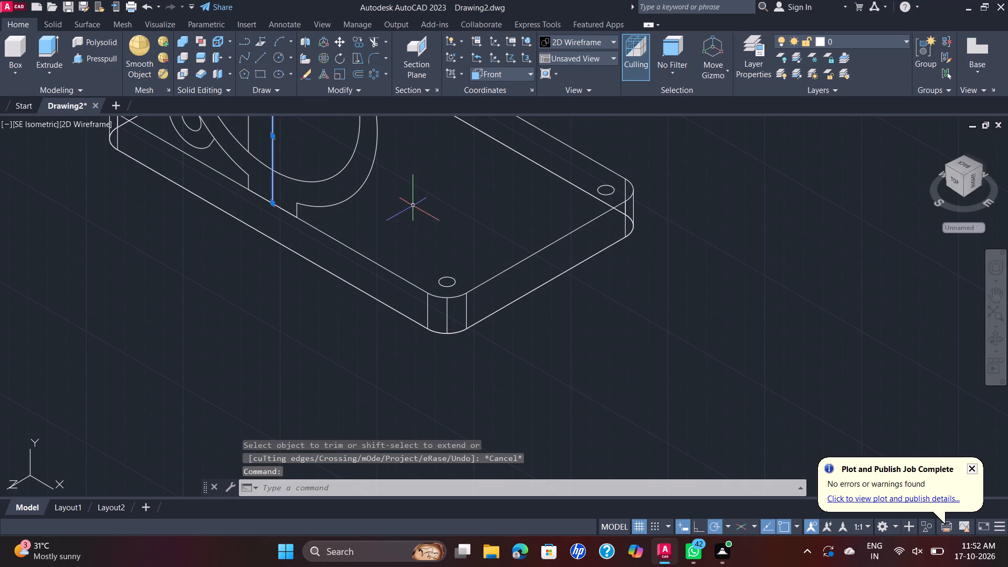
{"action": "key", "text": "Delete"}
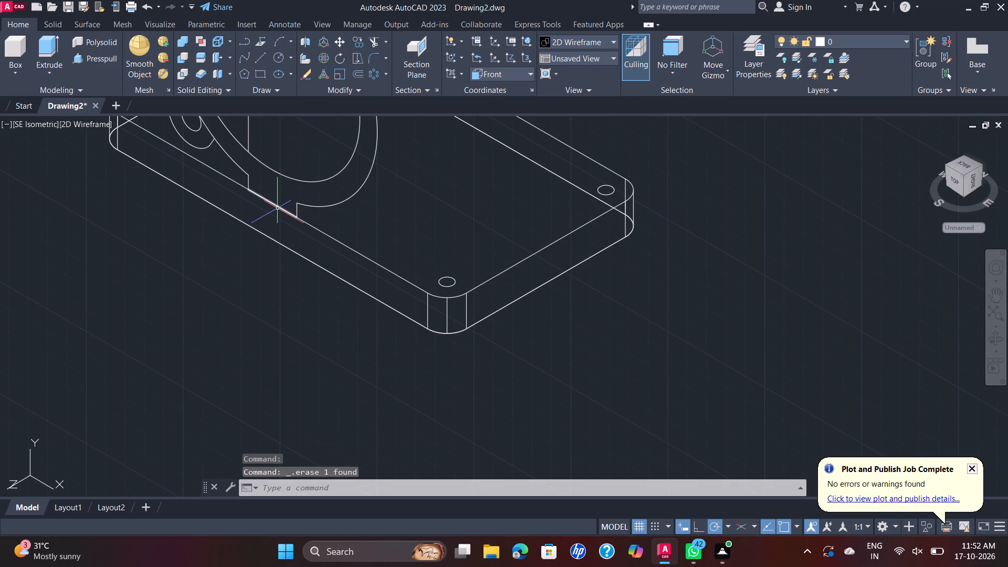
{"action": "scroll", "coordinate": [322, 208], "scroll_direction": "down", "scroll_amount": 2}
{"action": "middle_click_drag", "start_coordinate": [337, 214], "coordinate": [405, 259]}
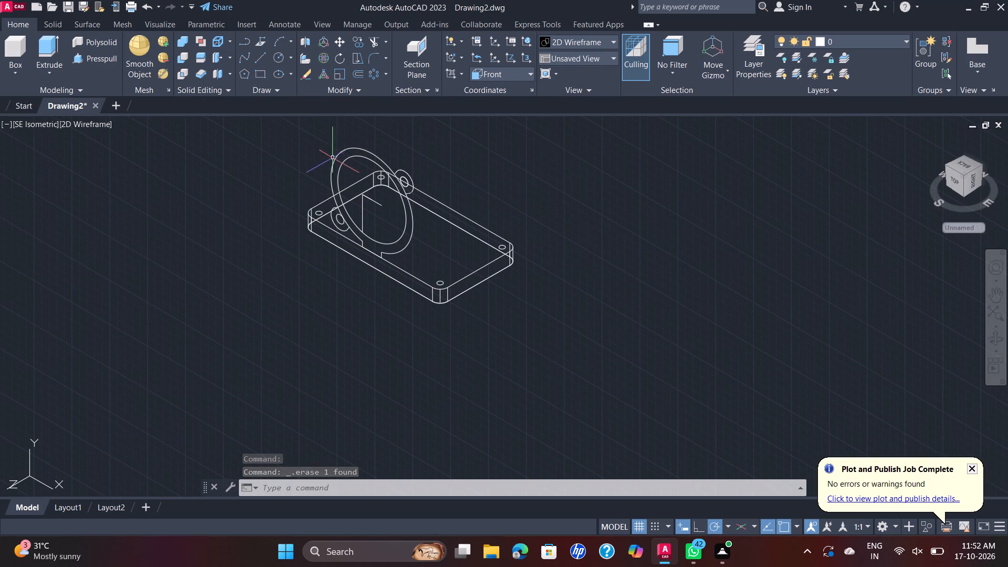
{"action": "left_click", "coordinate": [380, 197]}
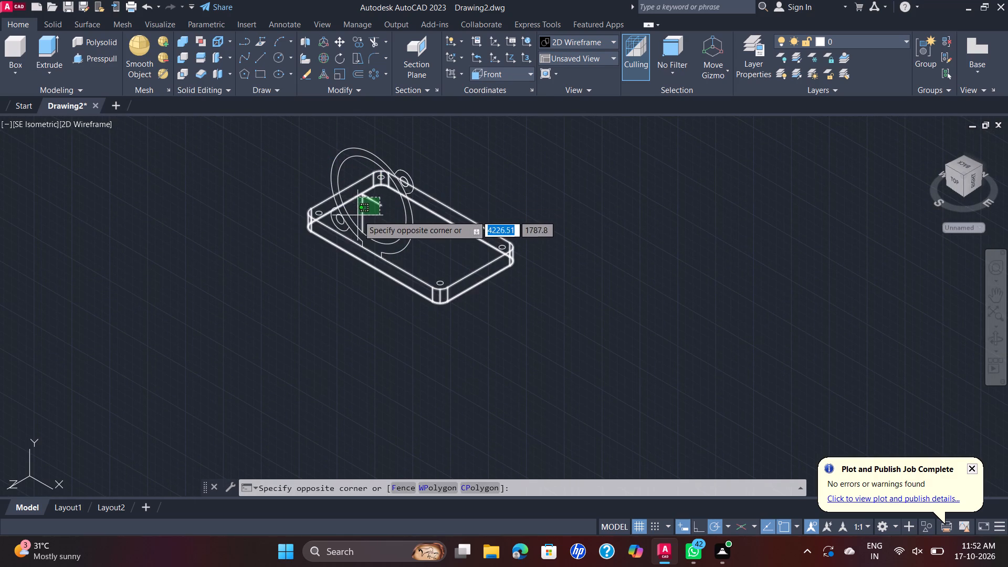
{"action": "left_click", "coordinate": [361, 215]}
{"action": "key", "text": "Delete"}
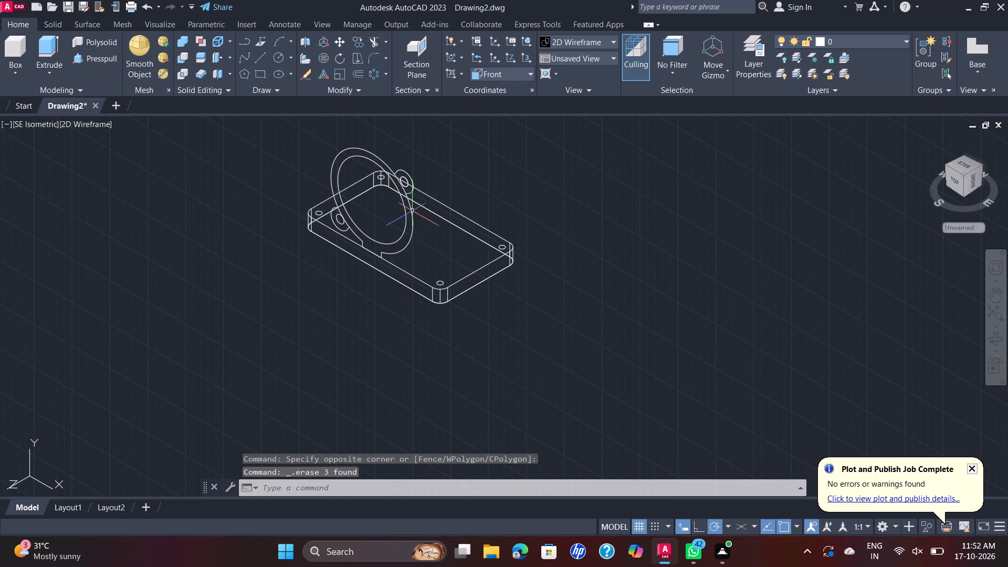
Join the ring's trimmed outer arc and the support stubs and base lines, applying Join to the whole model.
{"action": "left_click_drag", "start_coordinate": [616, 194], "coordinate": [529, 186]}
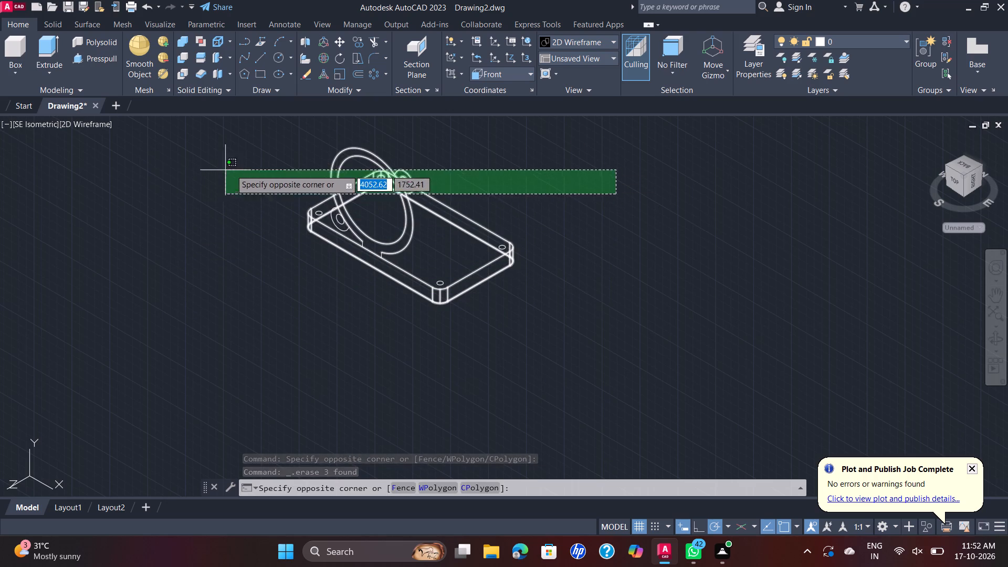
{"action": "left_click", "coordinate": [476, 157]}
{"action": "scroll", "coordinate": [281, 259], "scroll_direction": "down", "scroll_amount": 2}
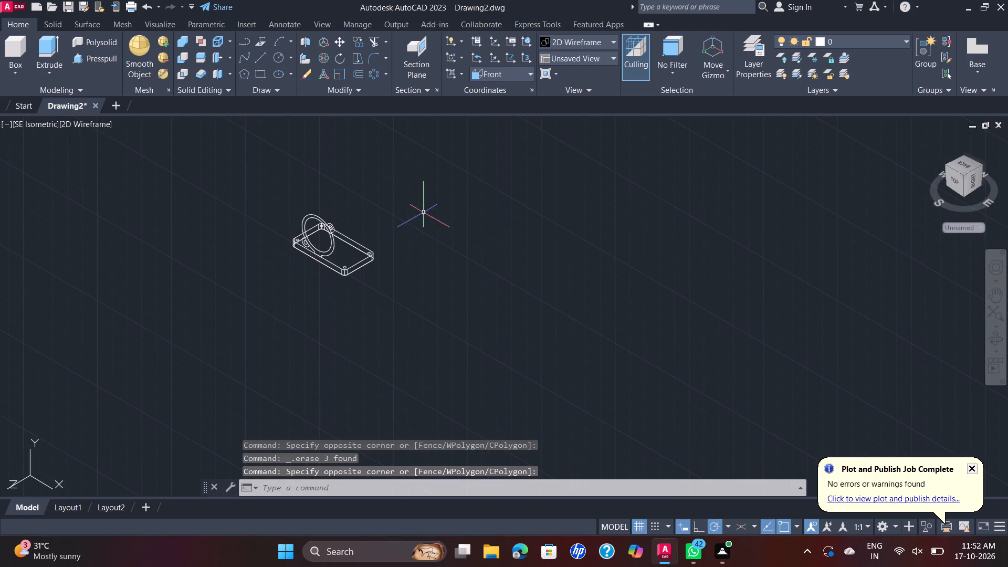
{"action": "left_click_drag", "start_coordinate": [426, 211], "coordinate": [407, 200]}
{"action": "left_click", "coordinate": [190, 308]}
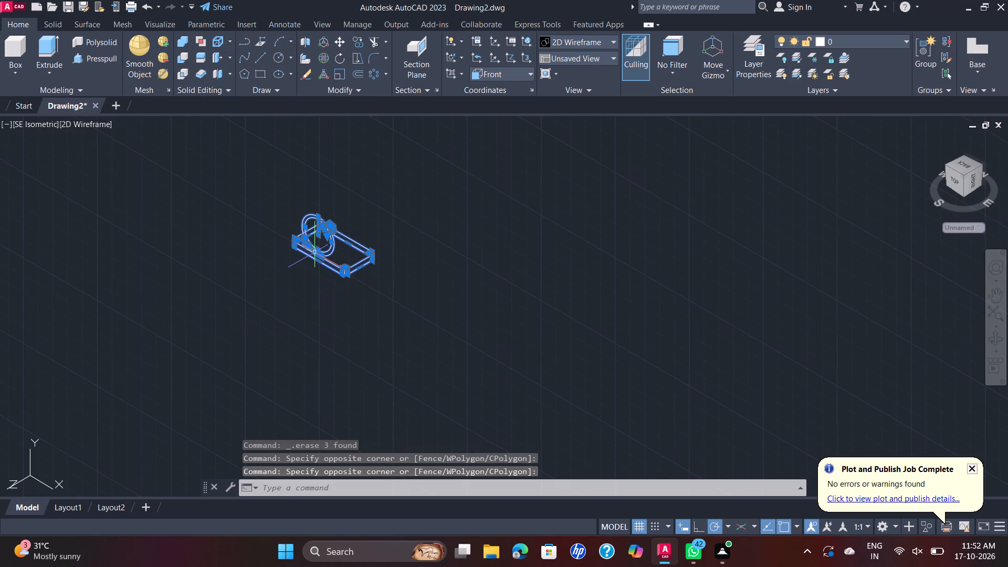
{"action": "key", "text": "j"}
{"action": "key", "text": "Return"}
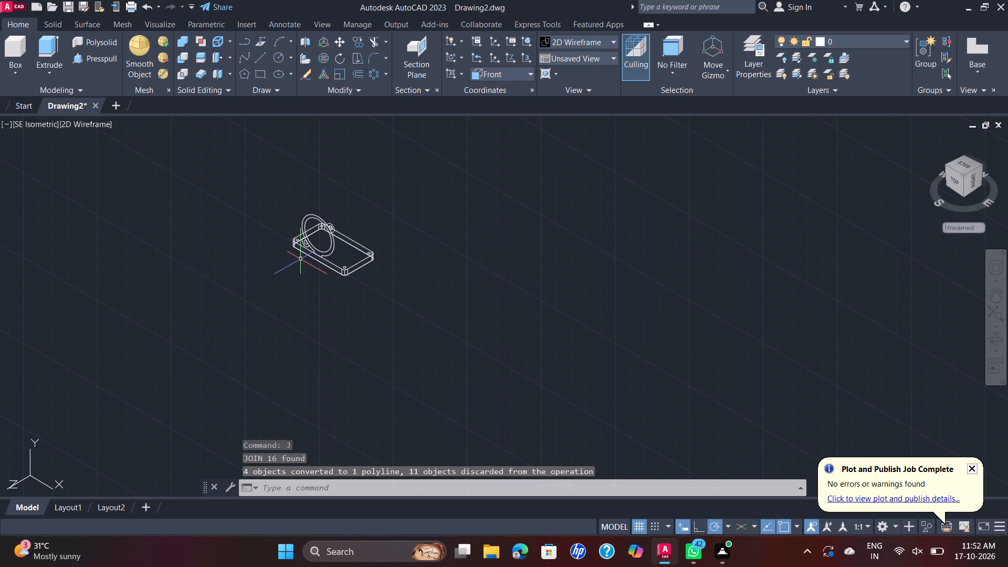
{"action": "scroll", "coordinate": [342, 259], "scroll_direction": "up", "scroll_amount": 2}
{"action": "scroll", "coordinate": [241, 170], "scroll_direction": "up", "scroll_amount": 1}
{"action": "middle_click_drag", "start_coordinate": [244, 172], "coordinate": [299, 246]}
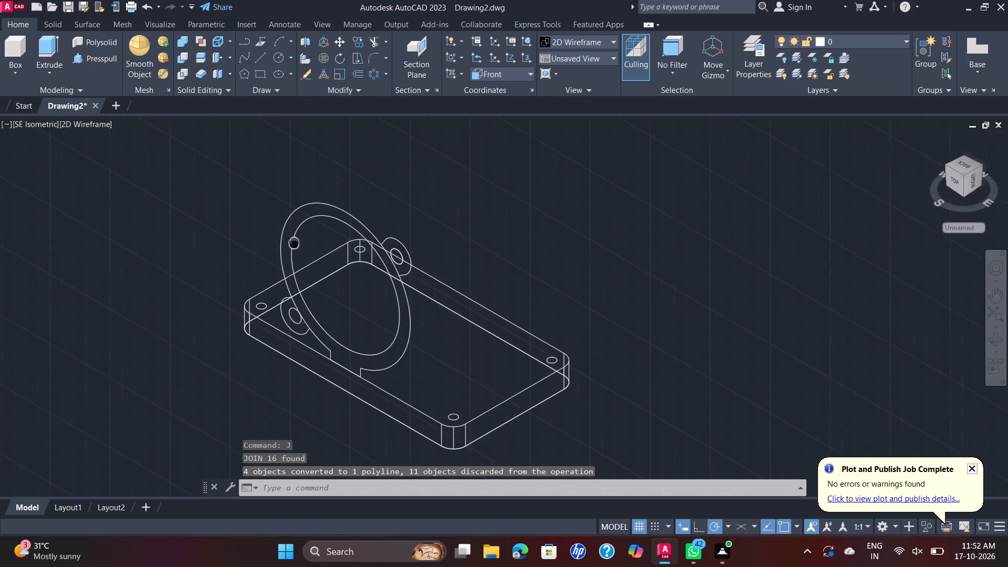
{"action": "middle_click_drag", "start_coordinate": [299, 246], "coordinate": [306, 248]}
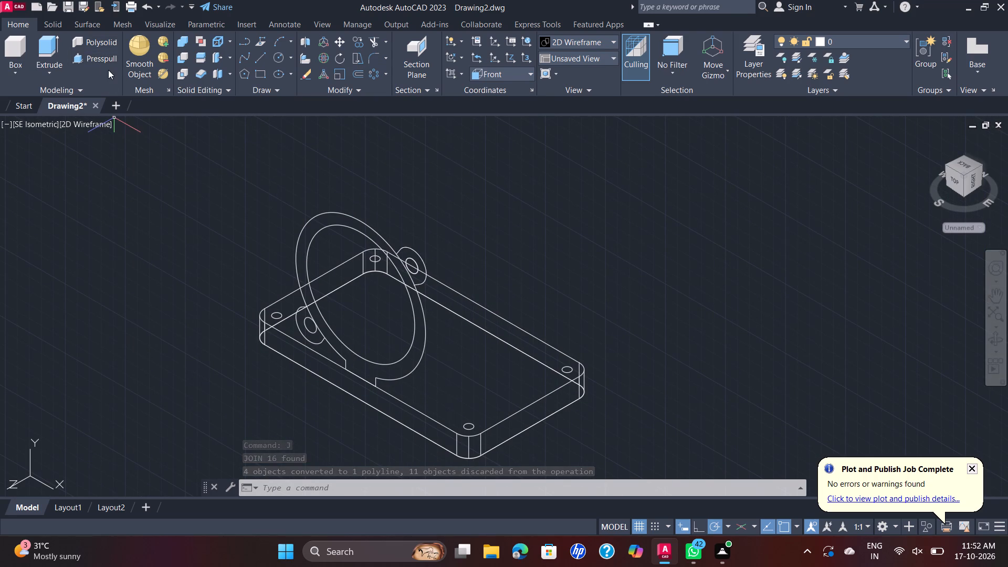
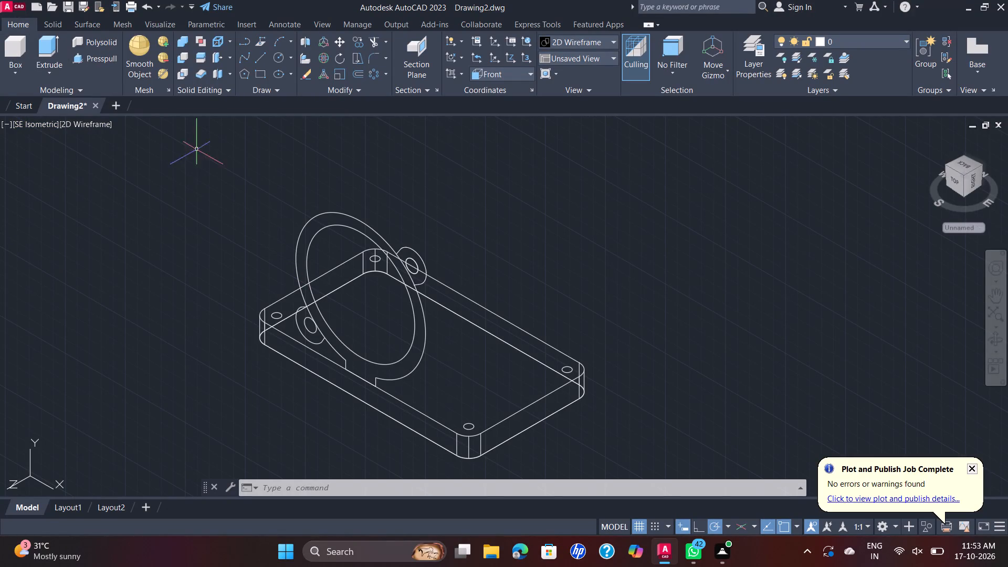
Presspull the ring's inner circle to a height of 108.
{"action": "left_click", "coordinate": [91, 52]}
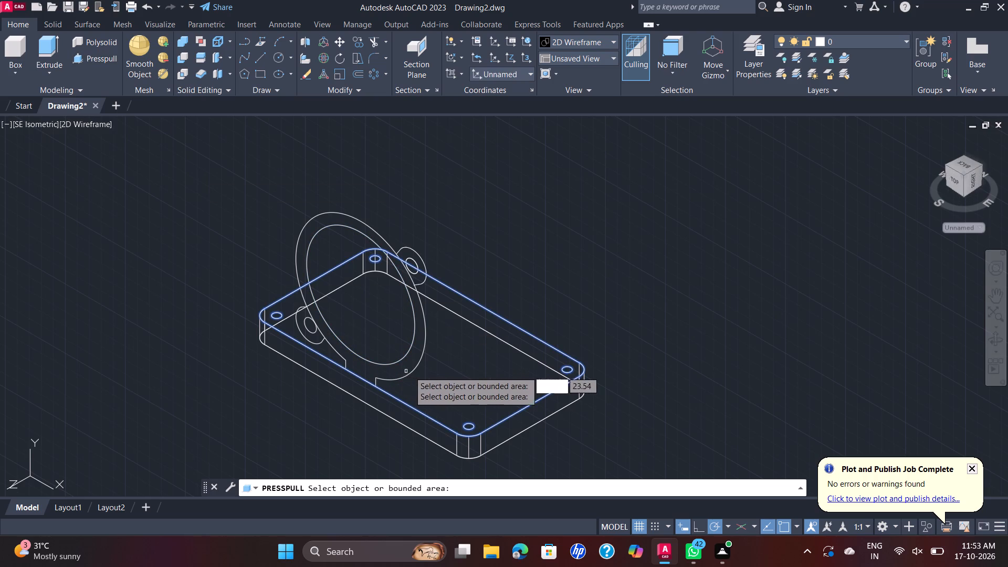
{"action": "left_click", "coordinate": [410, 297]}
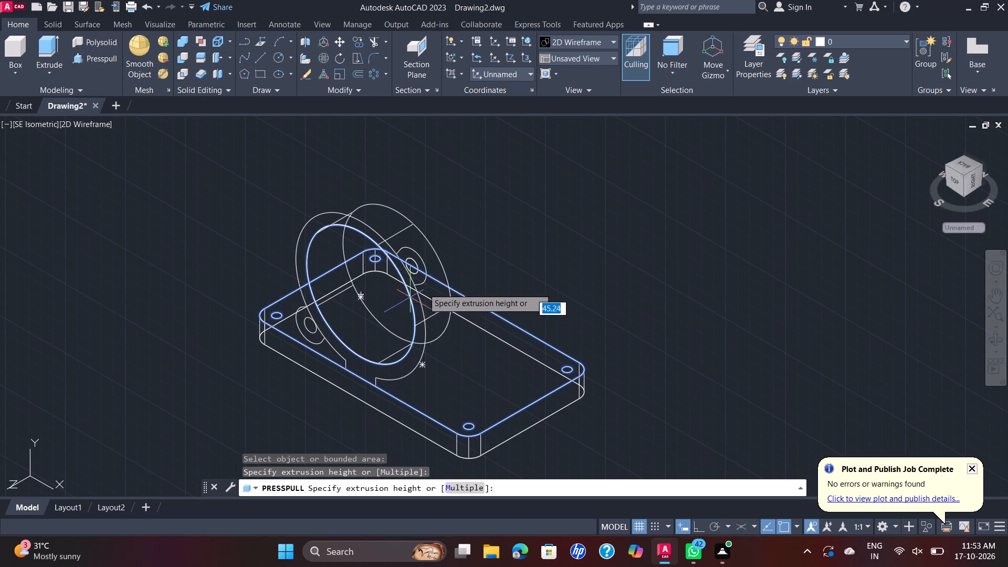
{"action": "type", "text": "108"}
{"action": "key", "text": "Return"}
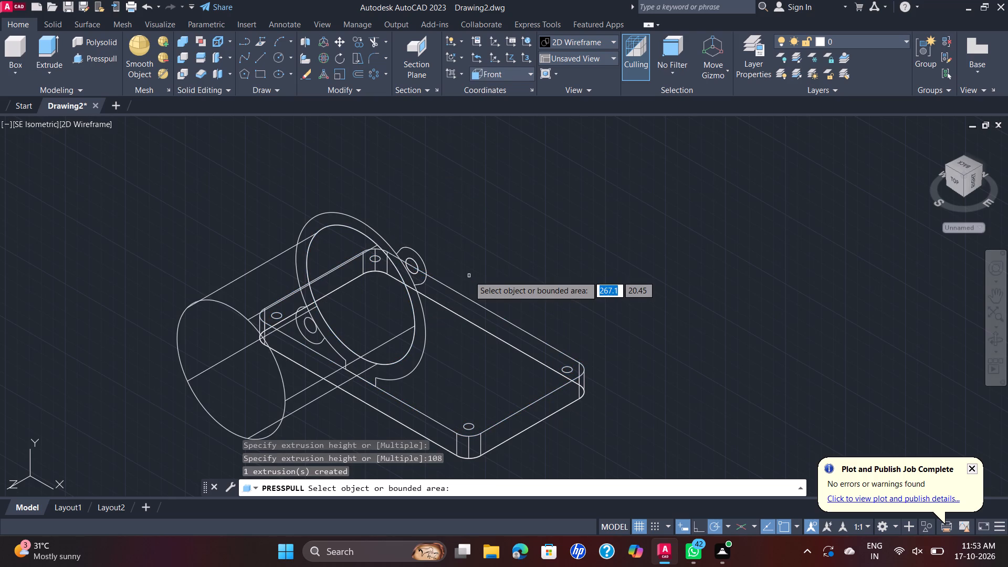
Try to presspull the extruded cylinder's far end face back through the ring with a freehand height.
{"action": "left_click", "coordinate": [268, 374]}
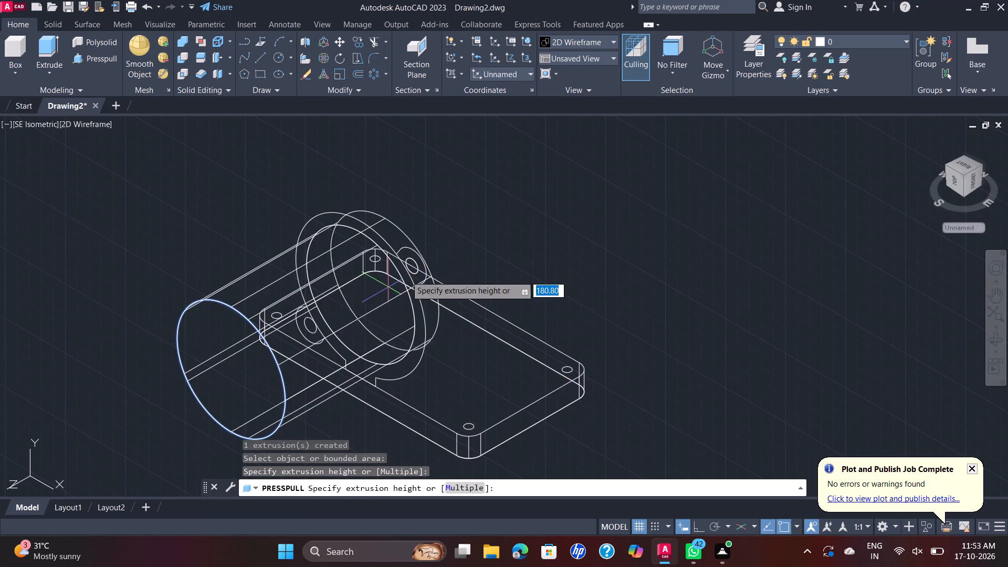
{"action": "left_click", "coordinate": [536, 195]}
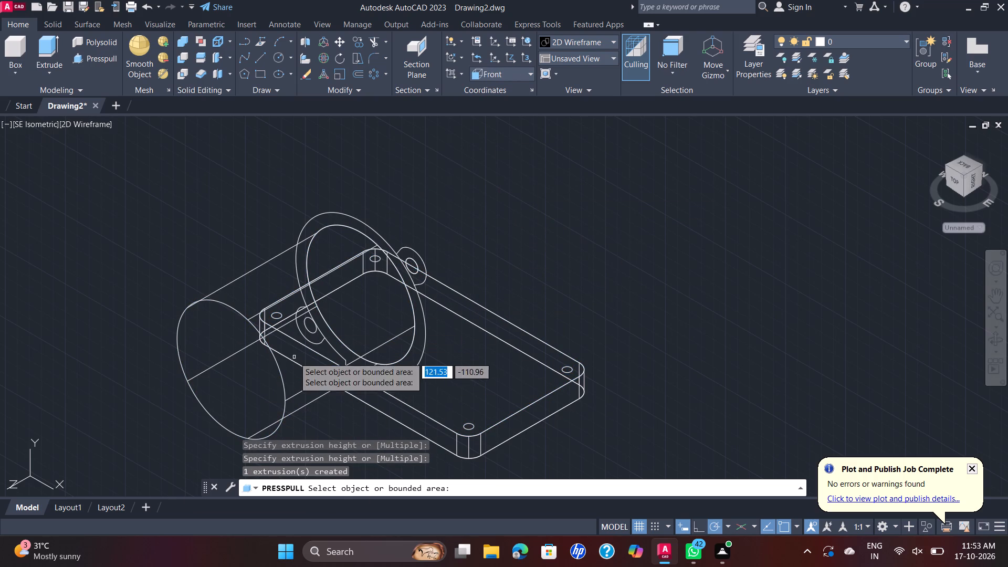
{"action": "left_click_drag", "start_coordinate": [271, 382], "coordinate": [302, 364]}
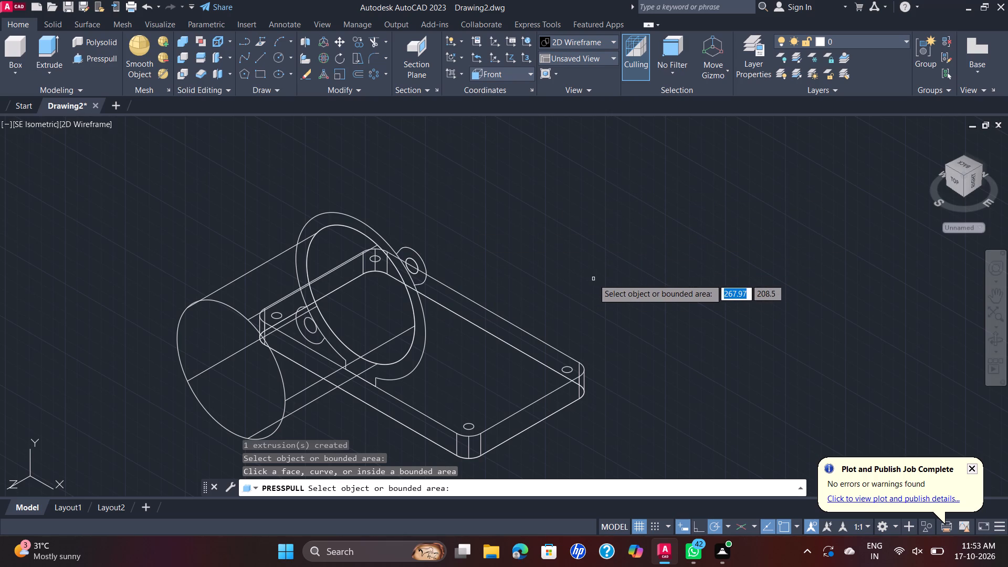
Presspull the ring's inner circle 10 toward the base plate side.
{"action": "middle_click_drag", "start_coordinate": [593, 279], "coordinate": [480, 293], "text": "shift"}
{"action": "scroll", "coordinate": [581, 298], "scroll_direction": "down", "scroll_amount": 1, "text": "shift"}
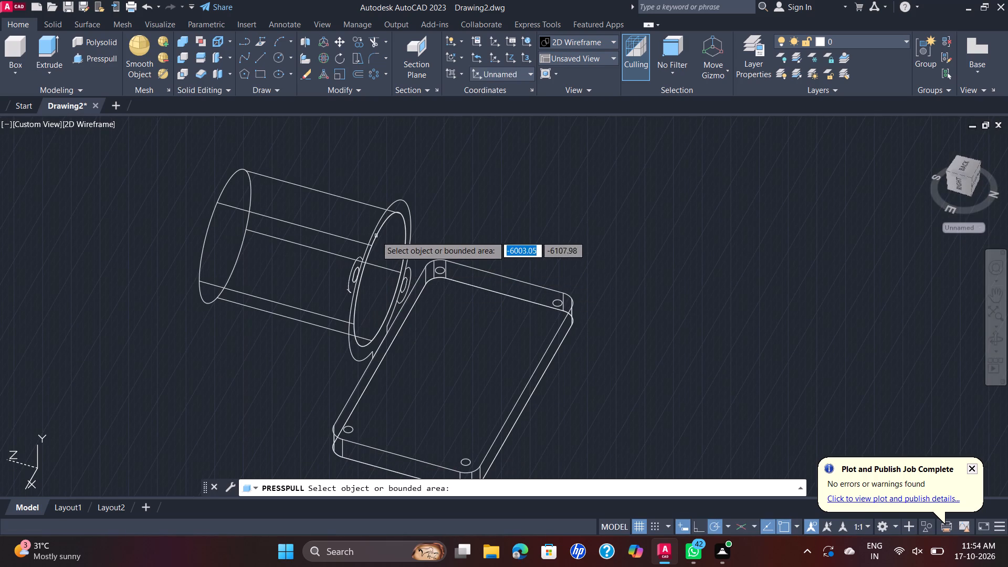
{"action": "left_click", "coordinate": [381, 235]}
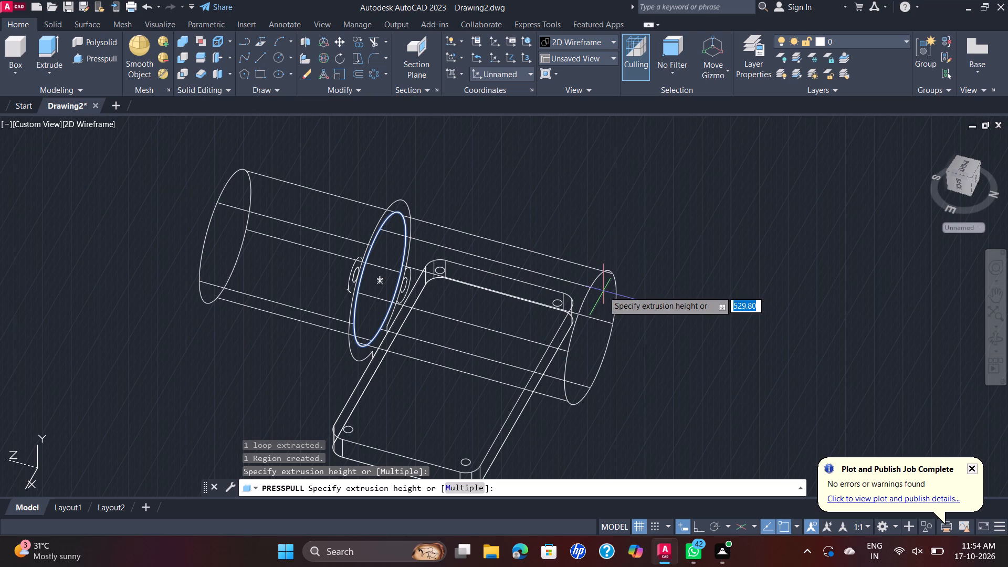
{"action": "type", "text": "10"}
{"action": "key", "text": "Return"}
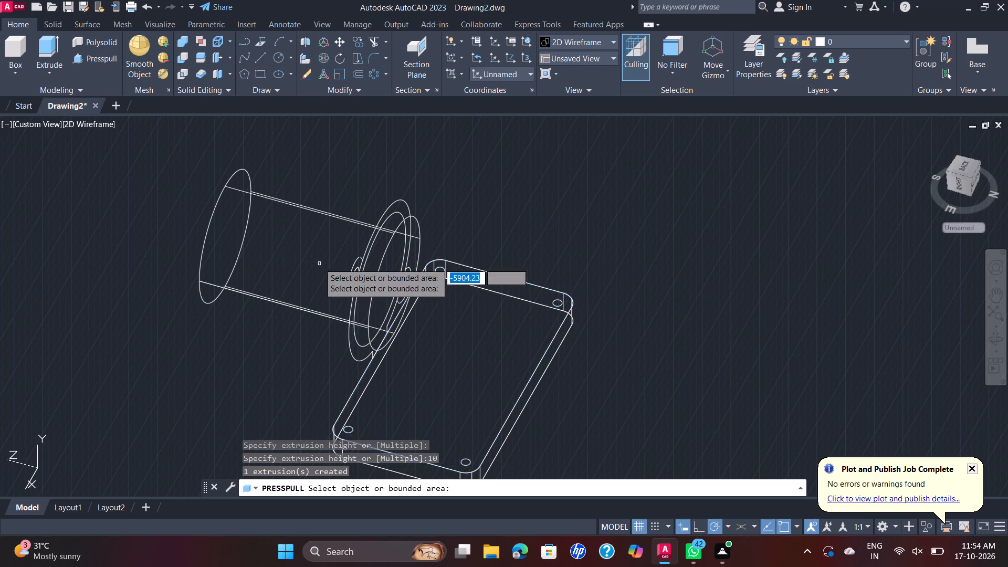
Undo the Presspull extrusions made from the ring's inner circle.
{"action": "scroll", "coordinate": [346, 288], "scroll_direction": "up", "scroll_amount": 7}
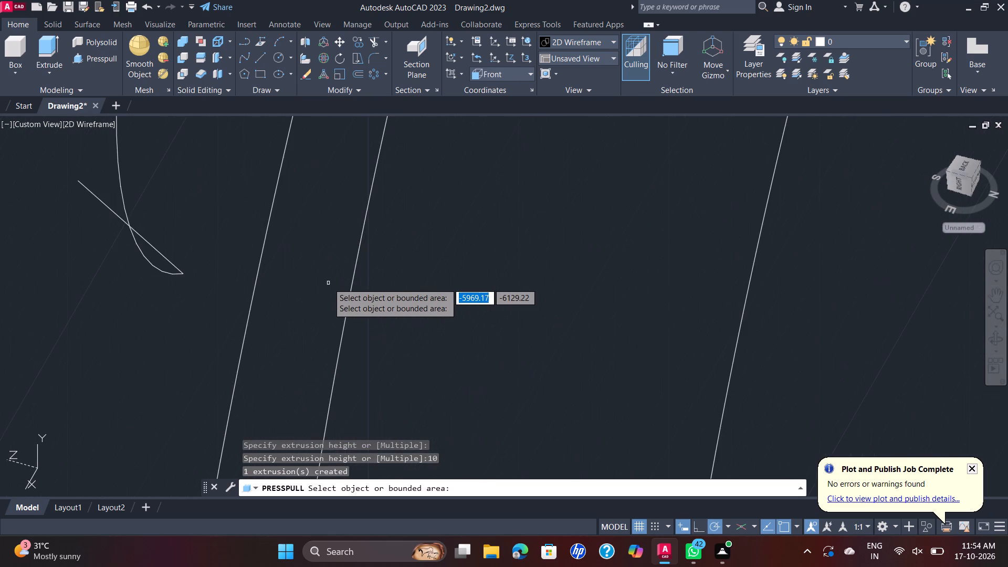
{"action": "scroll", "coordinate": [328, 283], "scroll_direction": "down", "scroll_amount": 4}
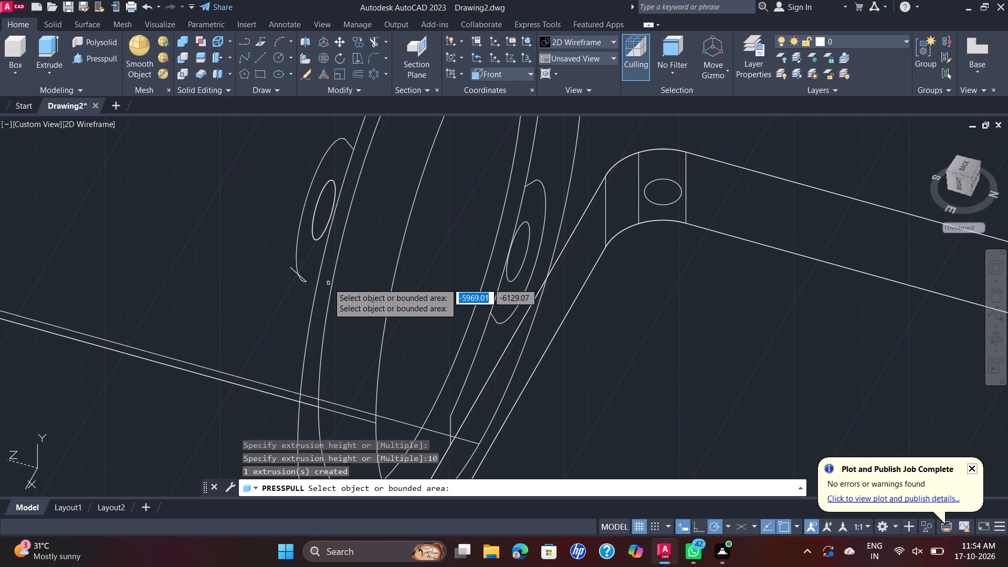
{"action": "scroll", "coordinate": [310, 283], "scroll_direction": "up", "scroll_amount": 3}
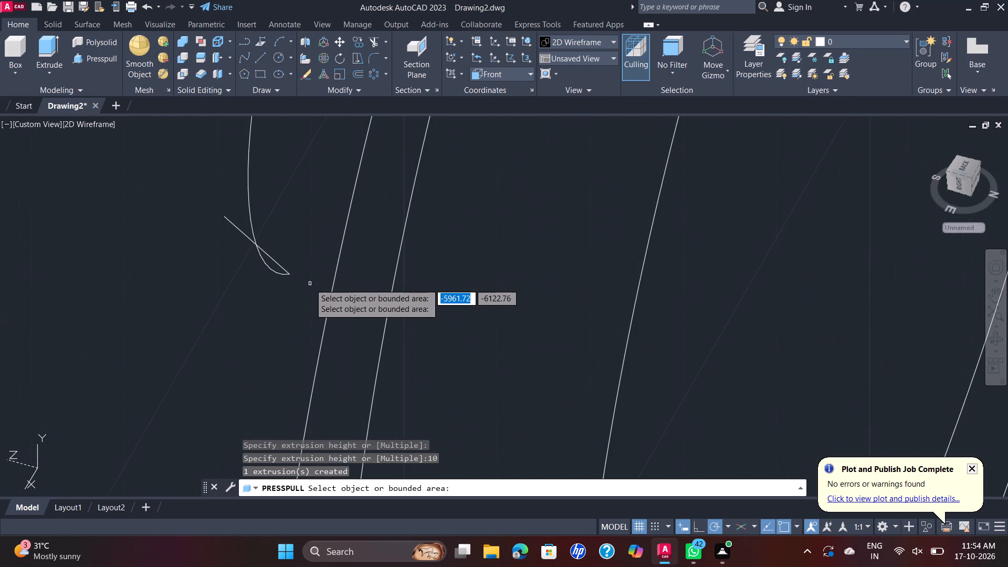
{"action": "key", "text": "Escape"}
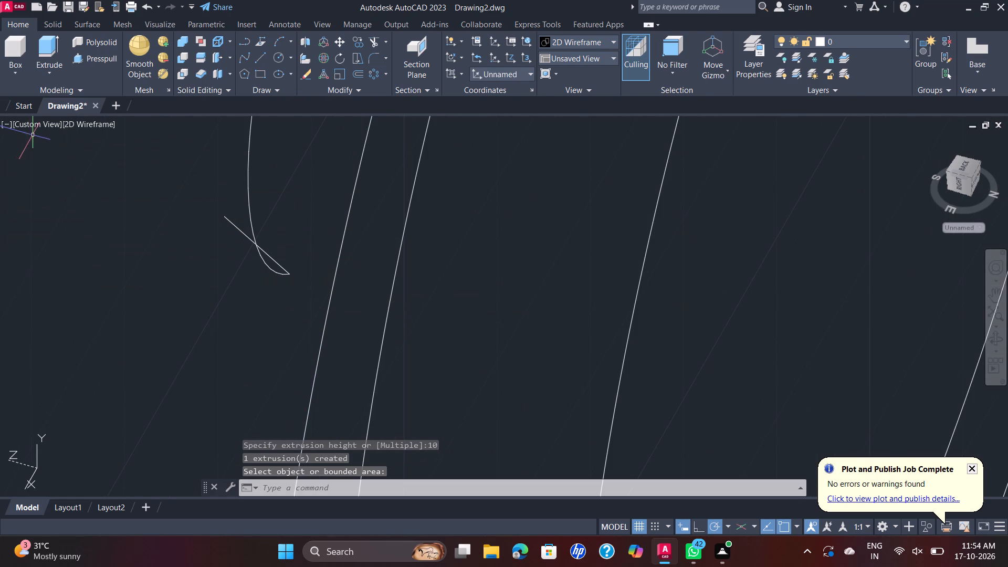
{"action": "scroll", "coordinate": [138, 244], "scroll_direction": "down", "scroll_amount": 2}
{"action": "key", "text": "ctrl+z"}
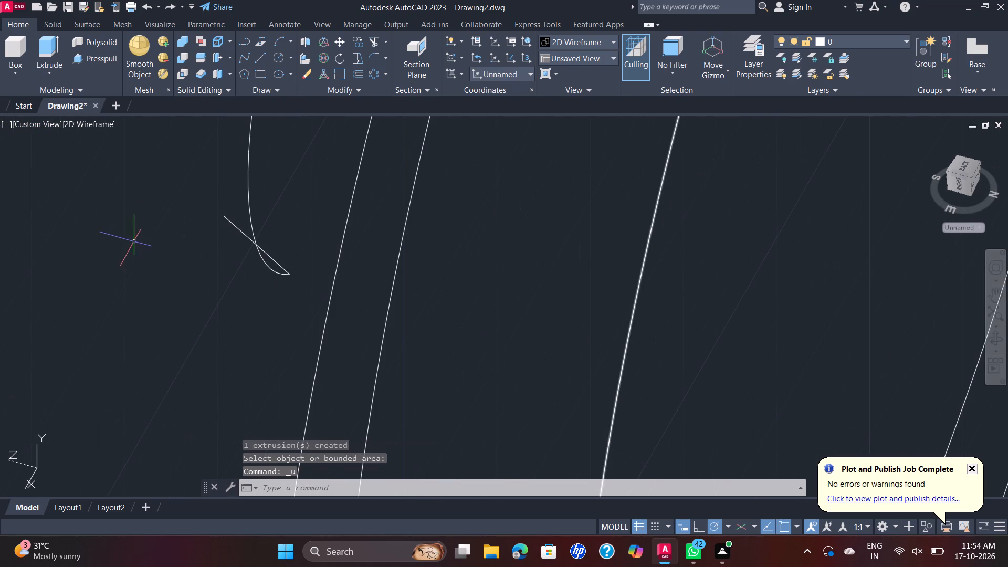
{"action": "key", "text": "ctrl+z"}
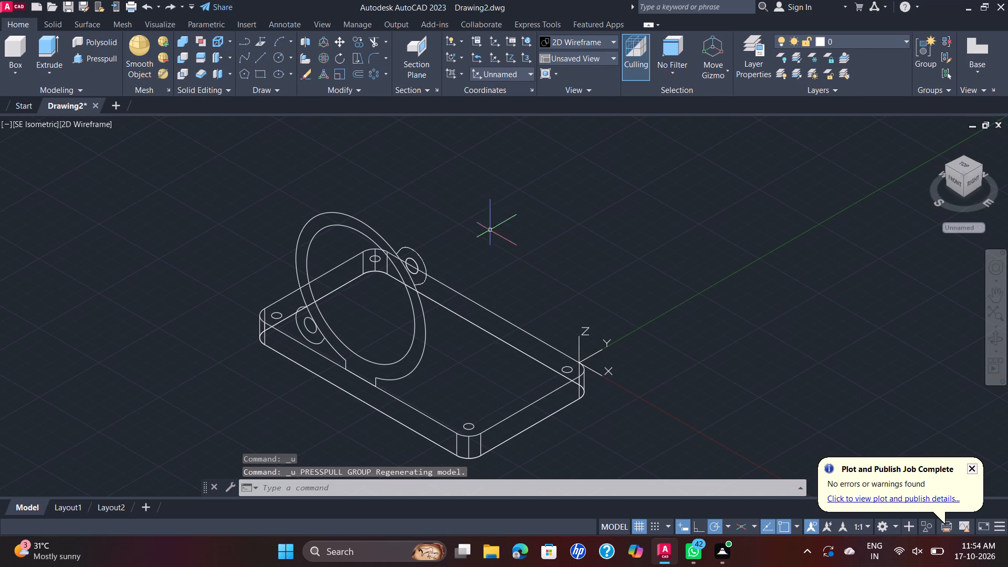
Examine the ring and lug outlines from the front, and restore the SE Isometric view.
{"action": "scroll", "coordinate": [521, 241], "scroll_direction": "down", "scroll_amount": 1, "text": "ctrl"}
{"action": "middle_click", "coordinate": [521, 241], "text": "ctrl"}
{"action": "middle_click_drag", "start_coordinate": [520, 241], "coordinate": [455, 272], "text": "shift"}
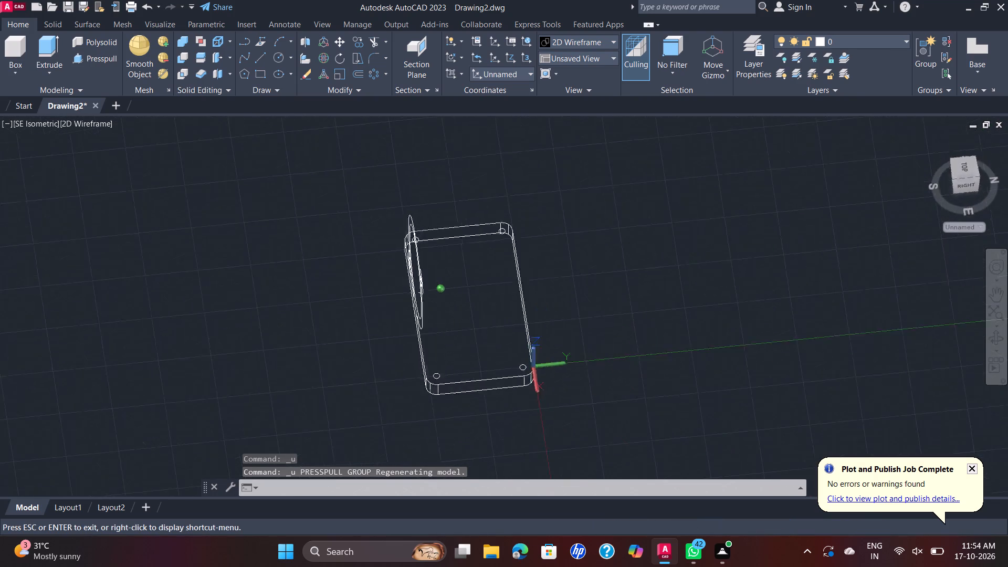
{"action": "middle_click_drag", "start_coordinate": [455, 272], "coordinate": [599, 212], "text": "shift"}
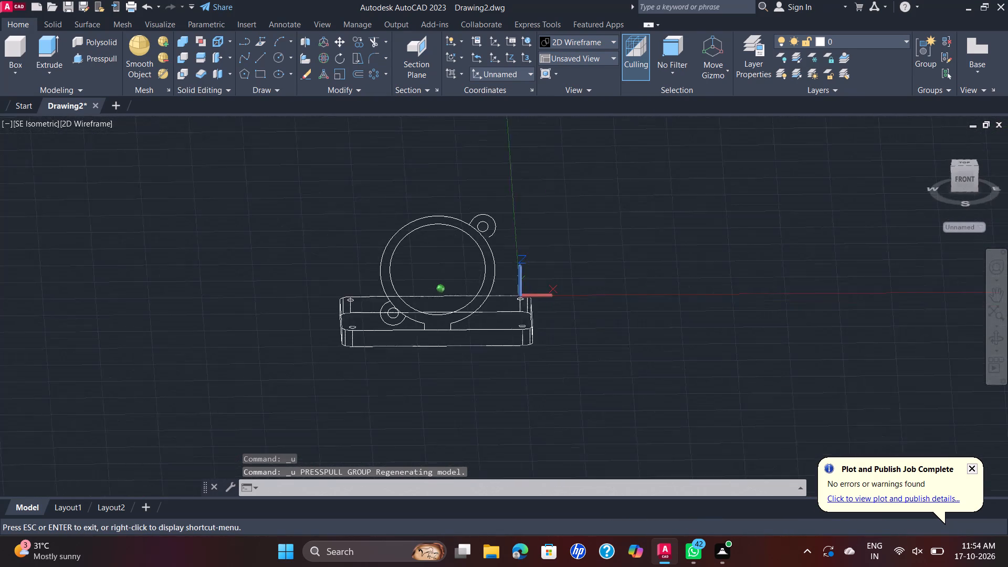
{"action": "middle_click_drag", "start_coordinate": [599, 212], "coordinate": [600, 199], "text": "shift"}
{"action": "scroll", "coordinate": [600, 199], "scroll_direction": "down", "scroll_amount": 1}
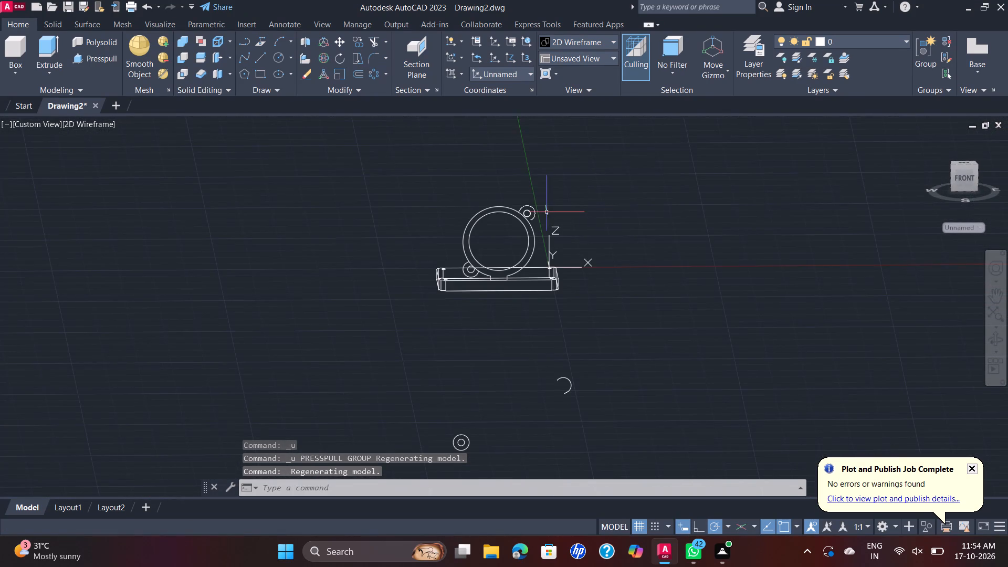
{"action": "scroll", "coordinate": [546, 213], "scroll_direction": "up", "scroll_amount": 3}
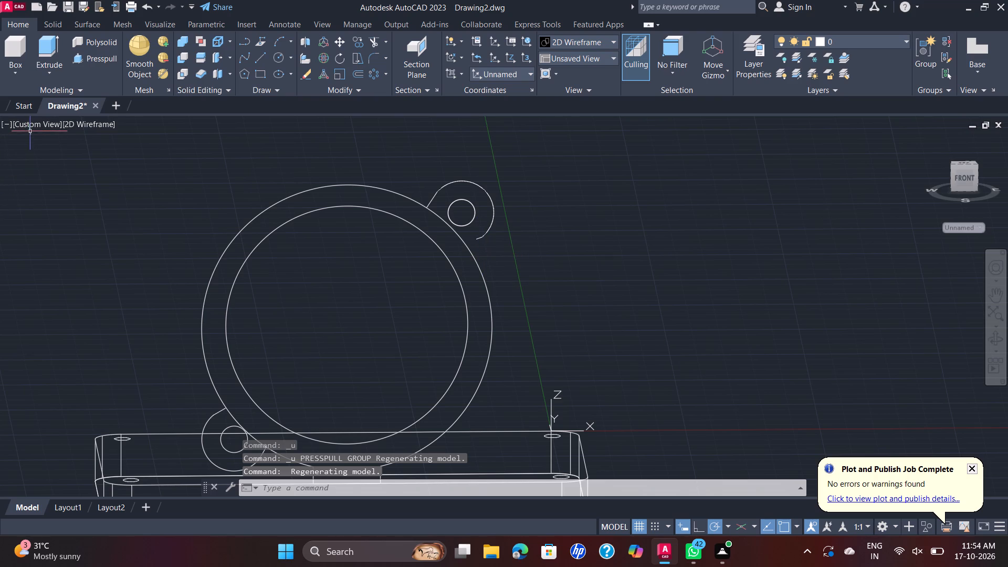
{"action": "left_click", "coordinate": [31, 128]}
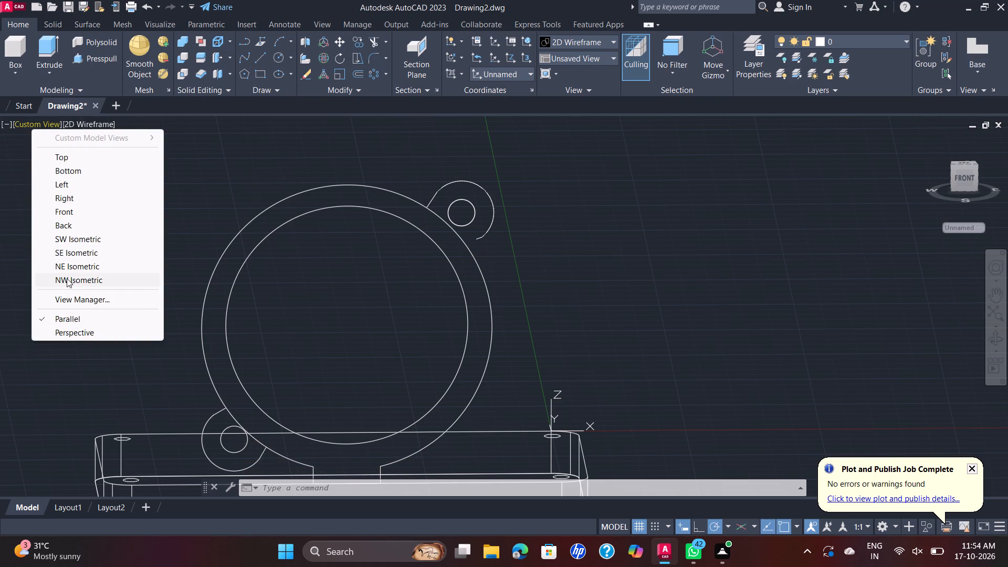
{"action": "left_click", "coordinate": [82, 251]}
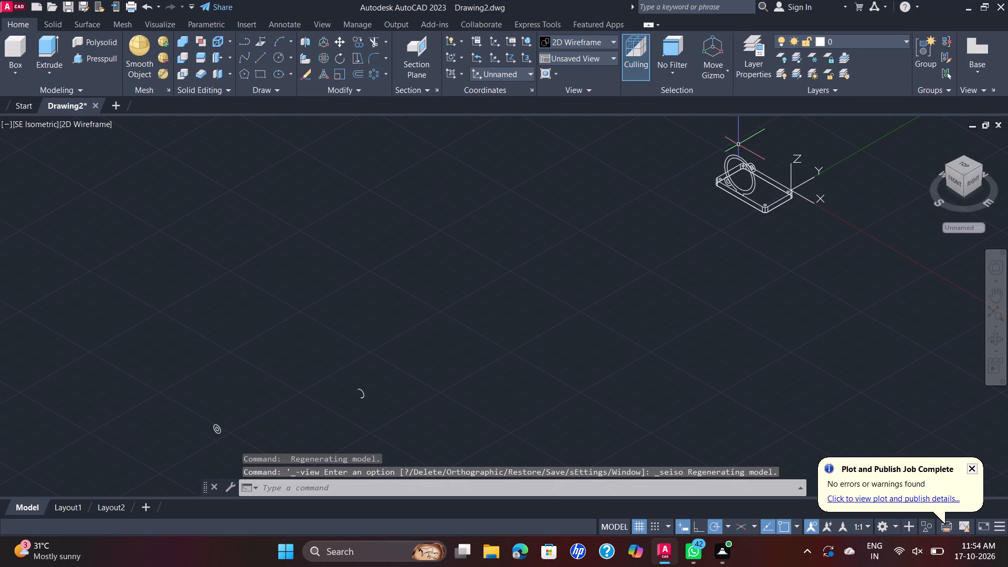
Trim away the short straight line linking the lower end of the upper lug's arc to the ring's outer arc.
{"action": "scroll", "coordinate": [738, 160], "scroll_direction": "up", "scroll_amount": 6}
{"action": "scroll", "coordinate": [929, 375], "scroll_direction": "up", "scroll_amount": 2}
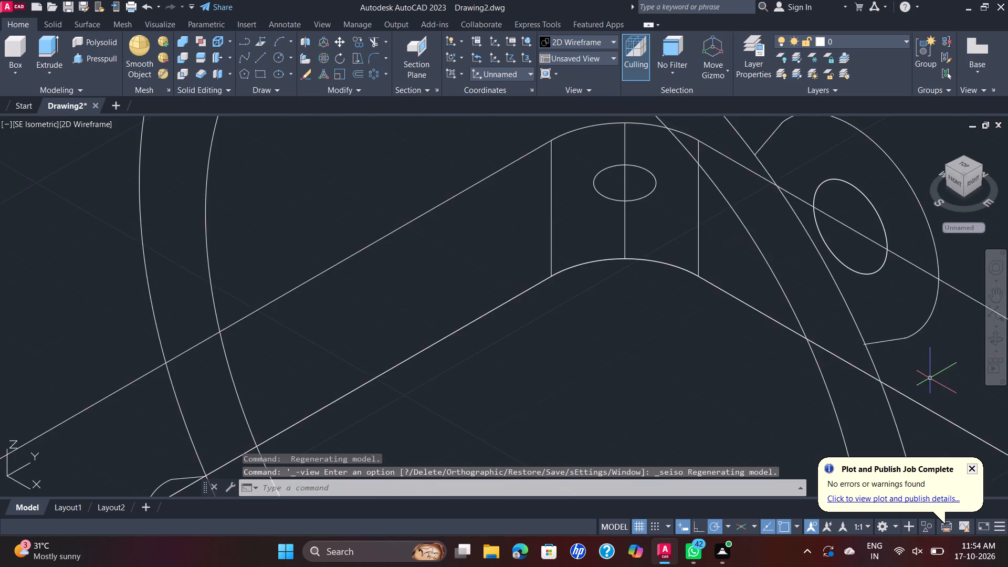
{"action": "scroll", "coordinate": [929, 378], "scroll_direction": "up", "scroll_amount": 1}
{"action": "scroll", "coordinate": [780, 306], "scroll_direction": "up", "scroll_amount": 3}
{"action": "scroll", "coordinate": [771, 289], "scroll_direction": "down", "scroll_amount": 2}
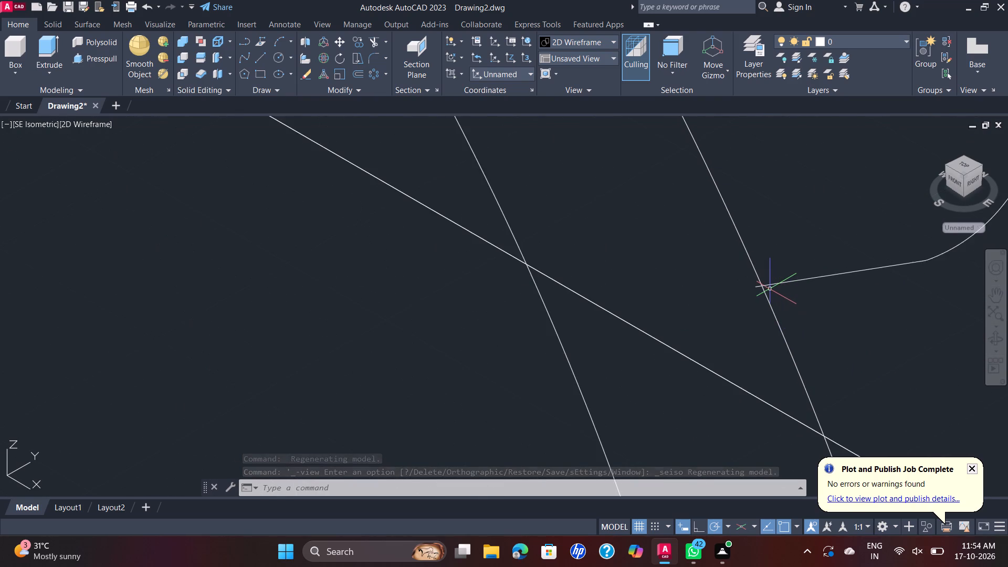
{"action": "scroll", "coordinate": [770, 289], "scroll_direction": "down", "scroll_amount": 2}
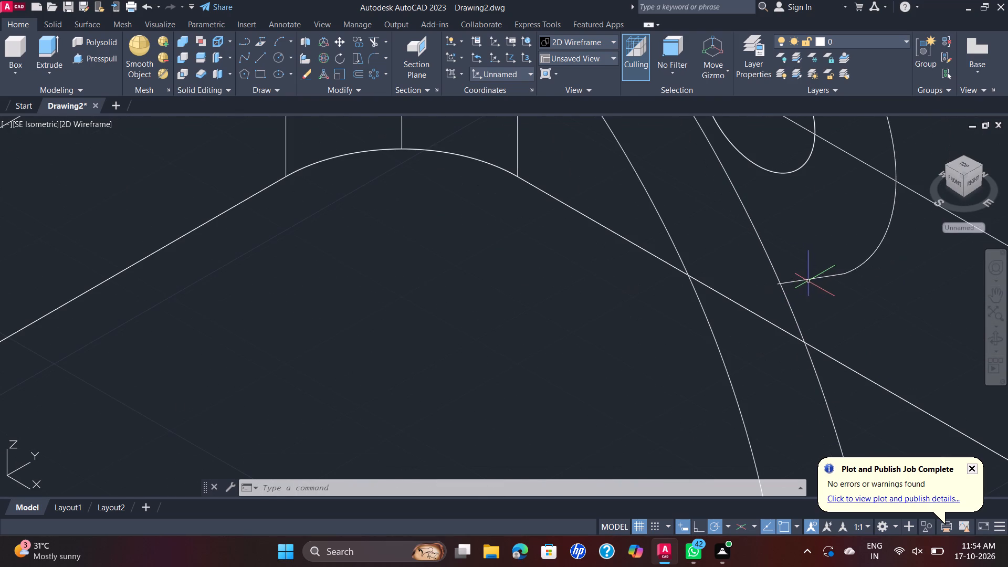
{"action": "scroll", "coordinate": [807, 281], "scroll_direction": "down", "scroll_amount": 2}
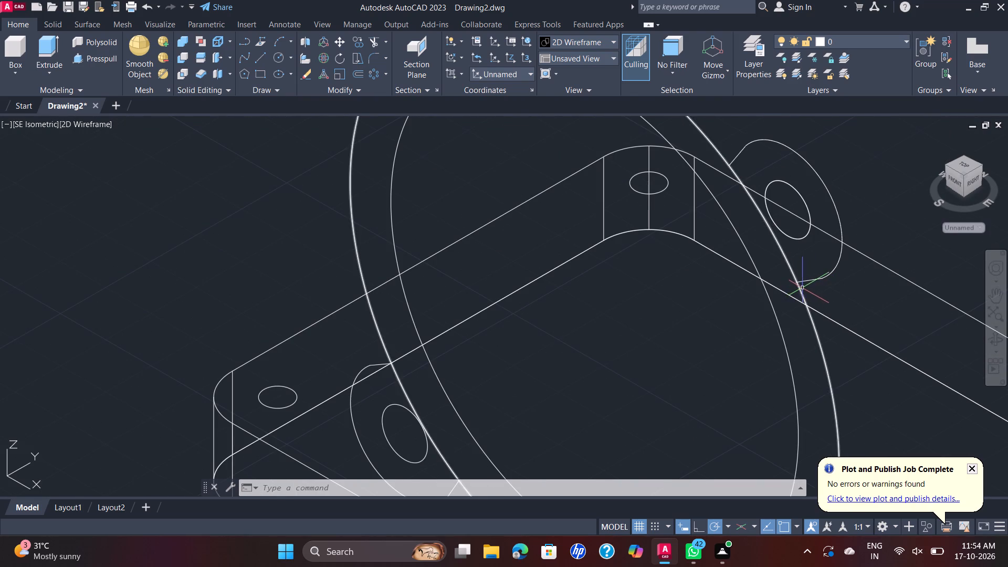
{"action": "scroll", "coordinate": [805, 287], "scroll_direction": "up", "scroll_amount": 1}
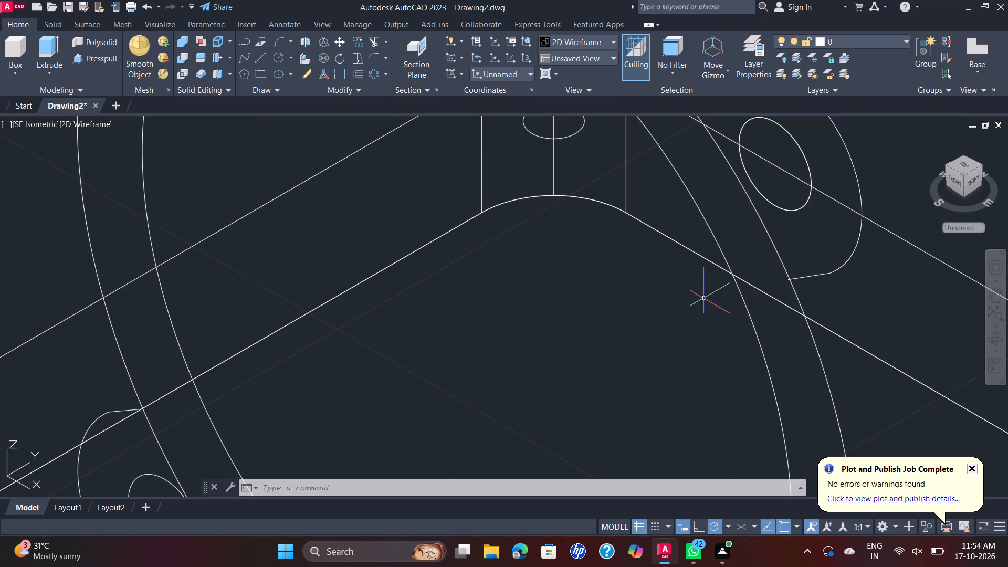
{"action": "key", "text": "t"}
{"action": "key", "text": "r"}
{"action": "key", "text": "Return"}
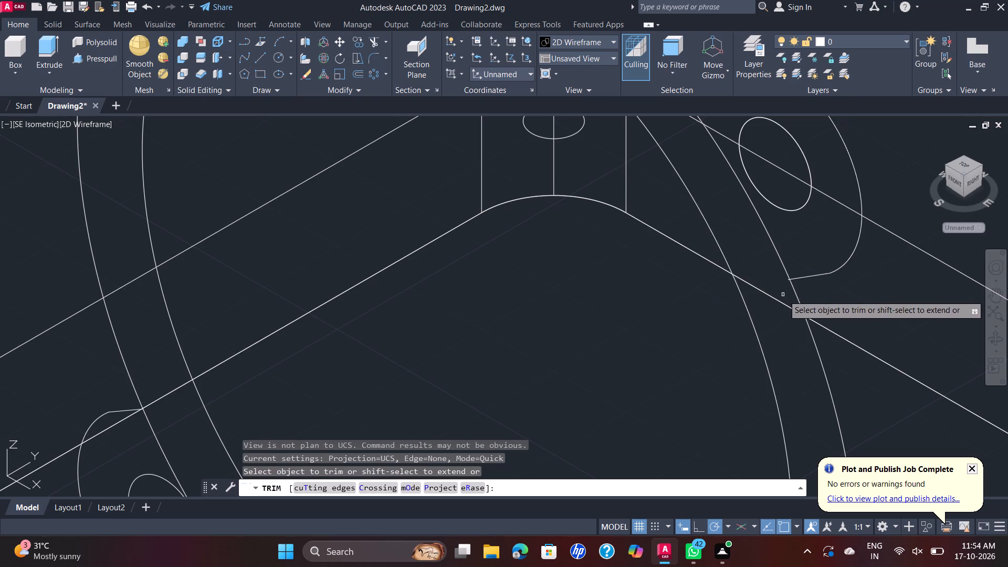
{"action": "scroll", "coordinate": [784, 295], "scroll_direction": "up", "scroll_amount": 5}
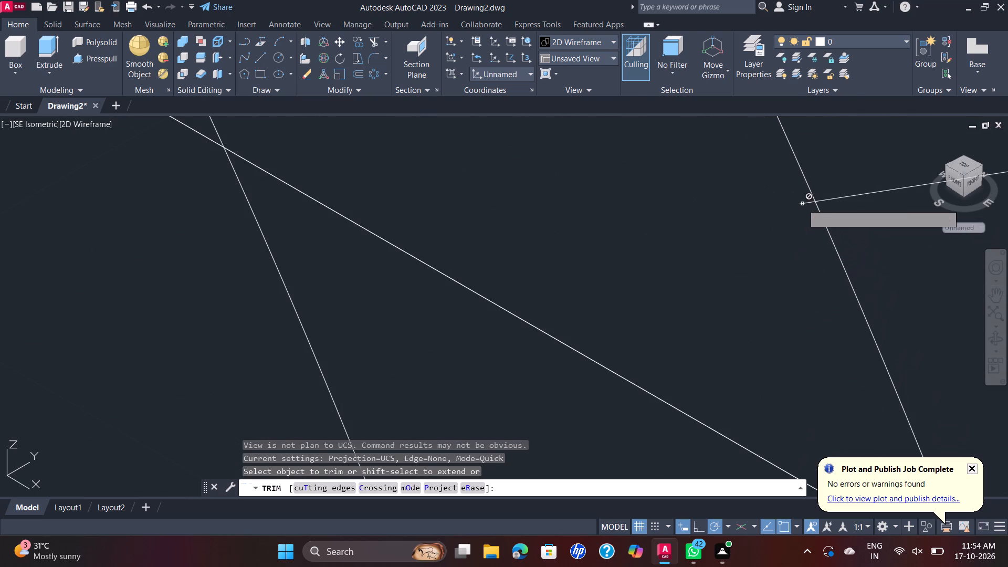
{"action": "scroll", "coordinate": [806, 204], "scroll_direction": "up", "scroll_amount": 6}
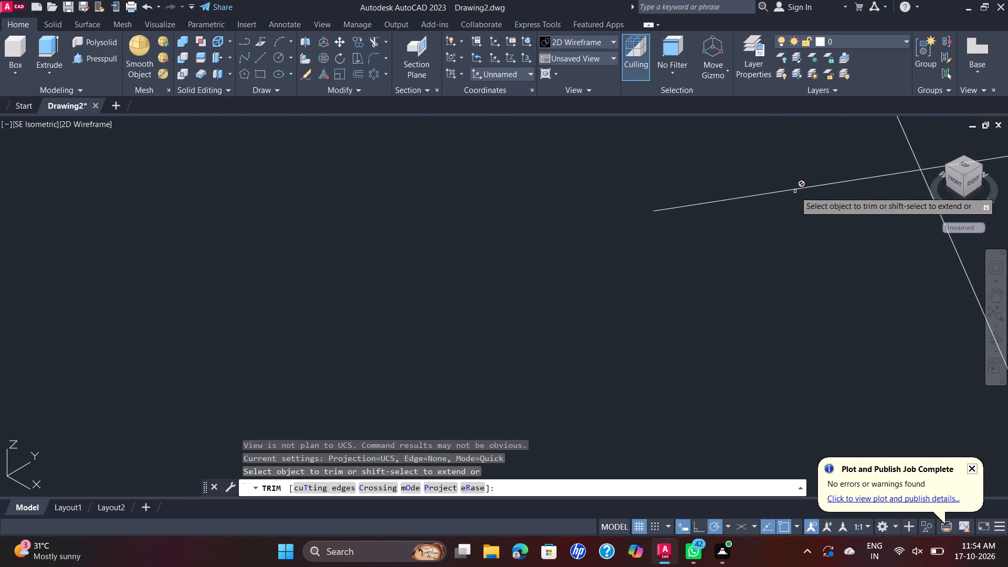
{"action": "scroll", "coordinate": [795, 191], "scroll_direction": "up", "scroll_amount": 3}
{"action": "left_click", "coordinate": [792, 182]}
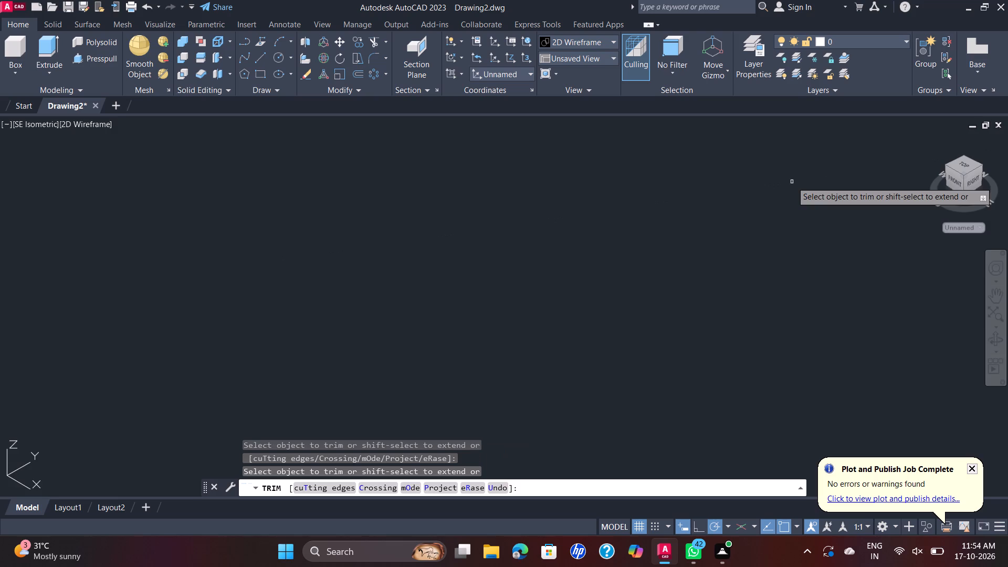
{"action": "scroll", "coordinate": [792, 182], "scroll_direction": "down", "scroll_amount": 16}
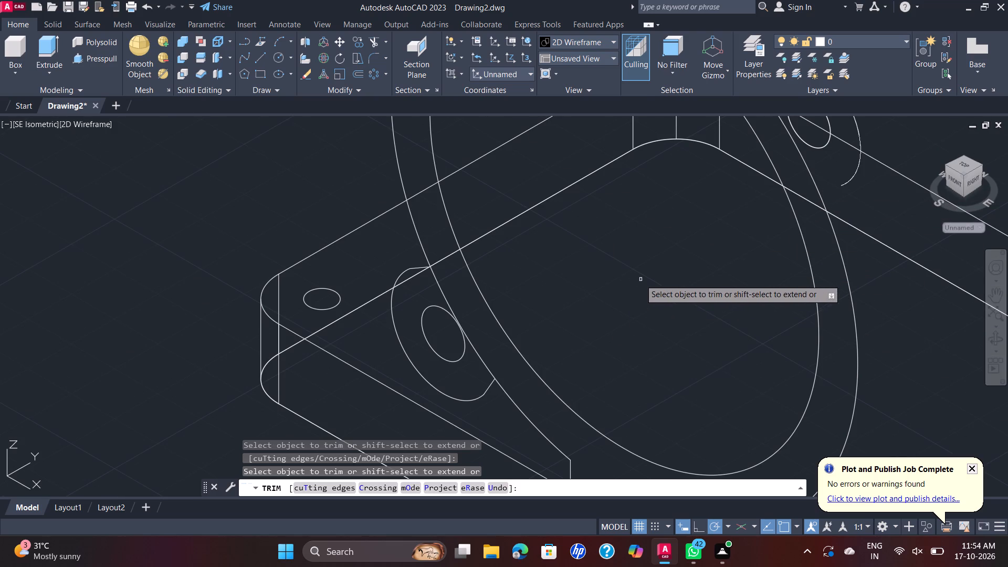
{"action": "key", "text": "l"}
{"action": "key", "text": "Return"}
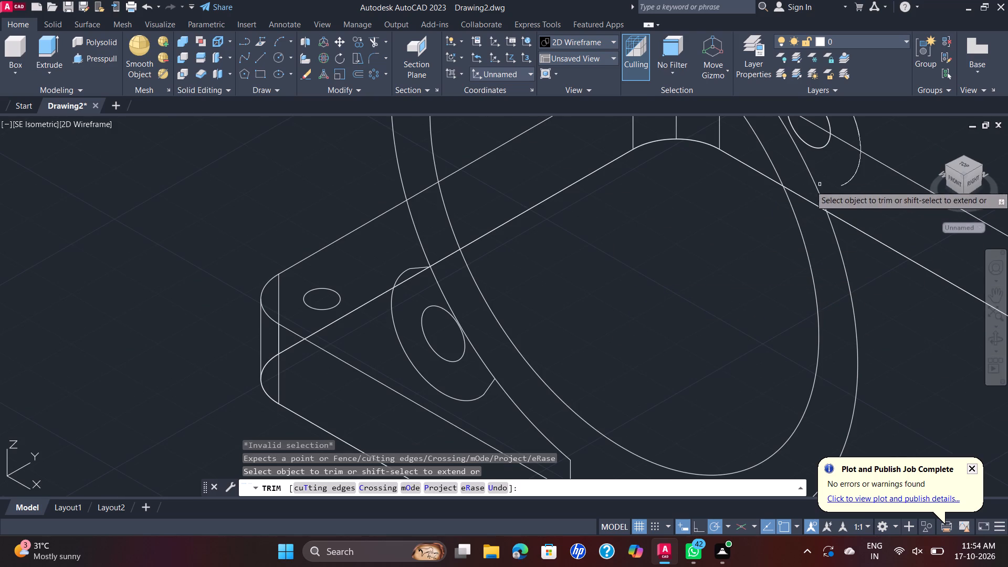
{"action": "key", "text": "Escape"}
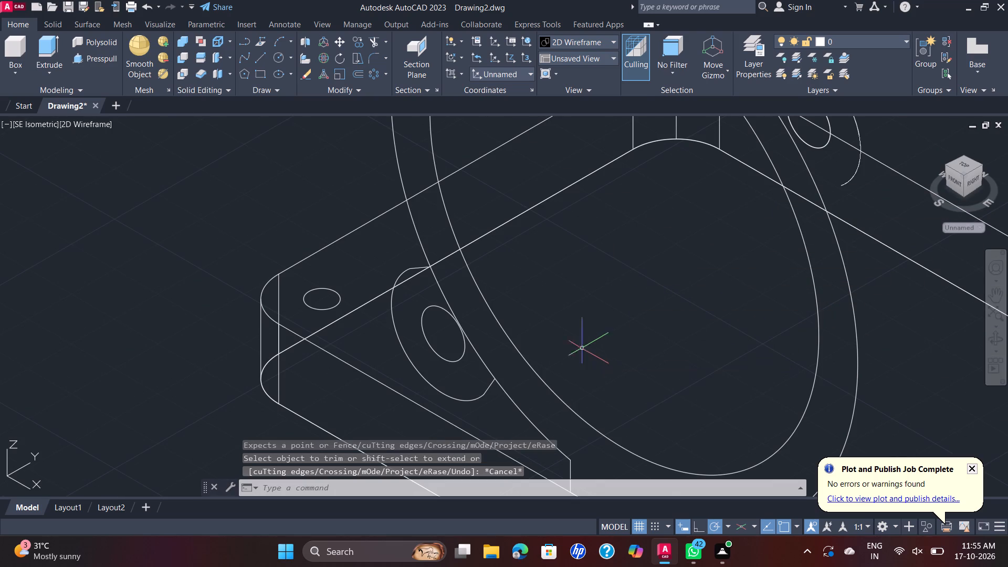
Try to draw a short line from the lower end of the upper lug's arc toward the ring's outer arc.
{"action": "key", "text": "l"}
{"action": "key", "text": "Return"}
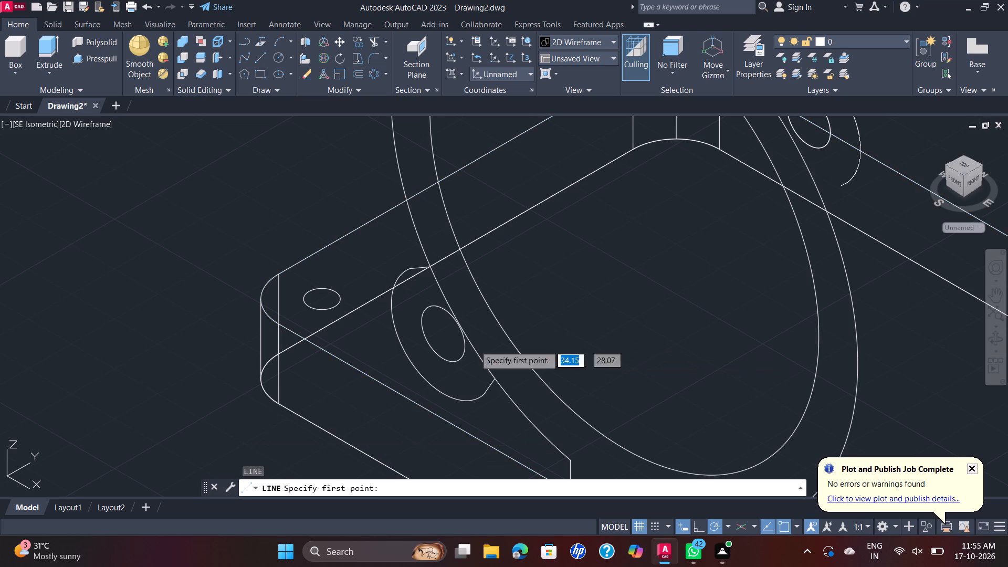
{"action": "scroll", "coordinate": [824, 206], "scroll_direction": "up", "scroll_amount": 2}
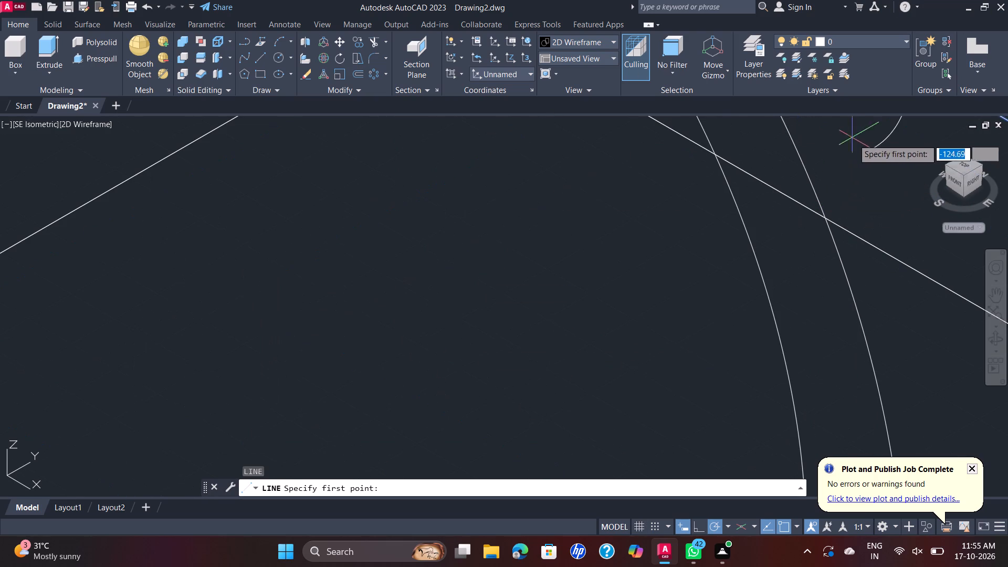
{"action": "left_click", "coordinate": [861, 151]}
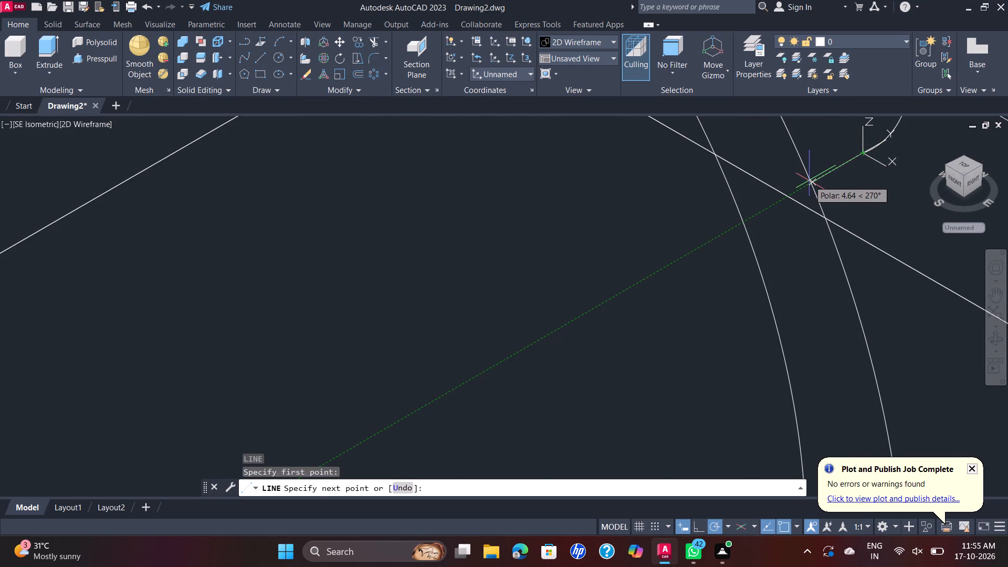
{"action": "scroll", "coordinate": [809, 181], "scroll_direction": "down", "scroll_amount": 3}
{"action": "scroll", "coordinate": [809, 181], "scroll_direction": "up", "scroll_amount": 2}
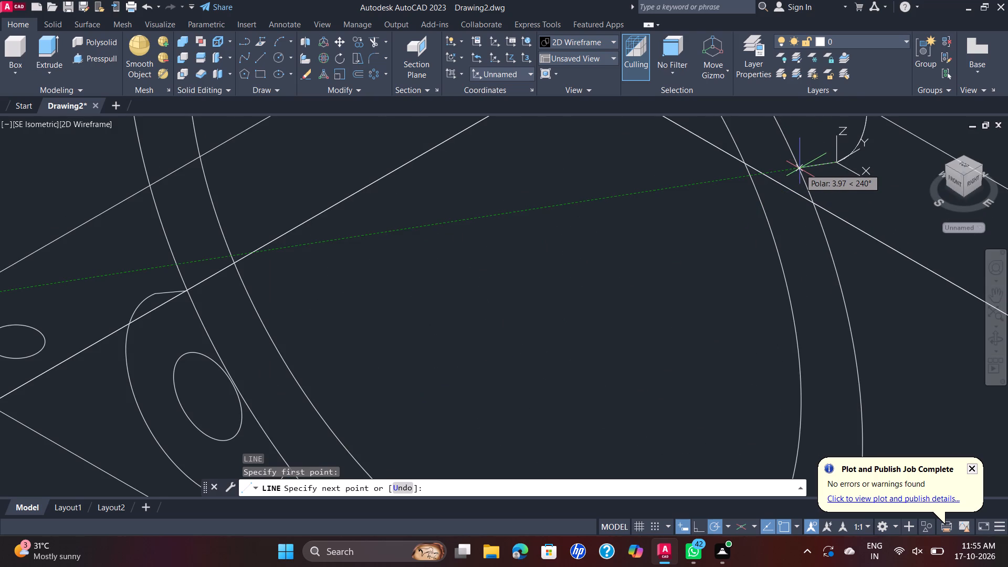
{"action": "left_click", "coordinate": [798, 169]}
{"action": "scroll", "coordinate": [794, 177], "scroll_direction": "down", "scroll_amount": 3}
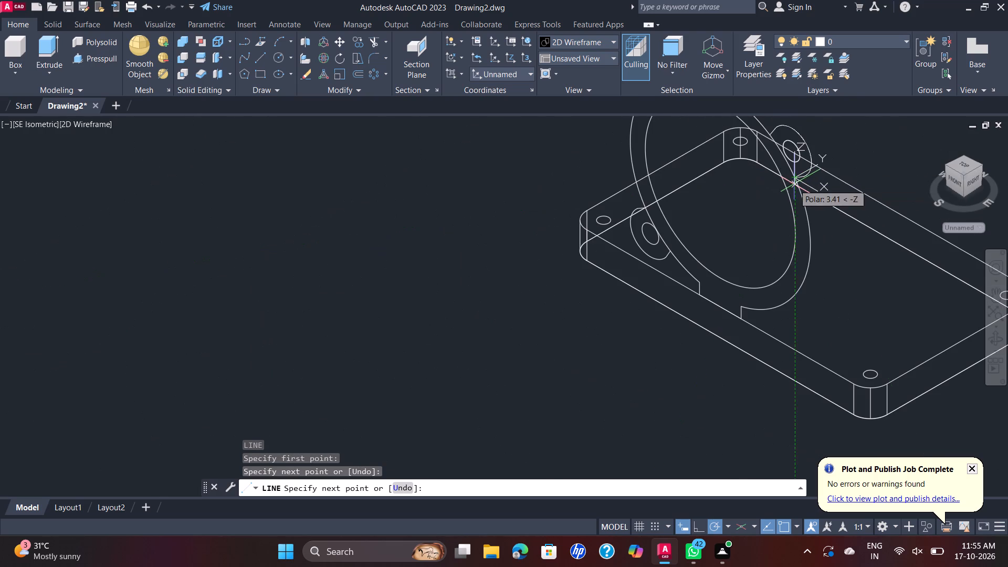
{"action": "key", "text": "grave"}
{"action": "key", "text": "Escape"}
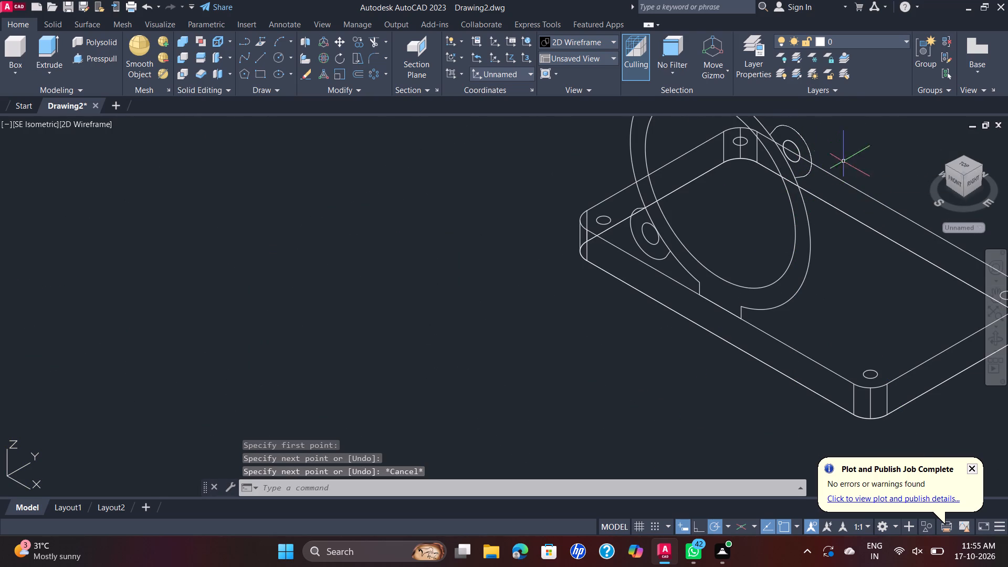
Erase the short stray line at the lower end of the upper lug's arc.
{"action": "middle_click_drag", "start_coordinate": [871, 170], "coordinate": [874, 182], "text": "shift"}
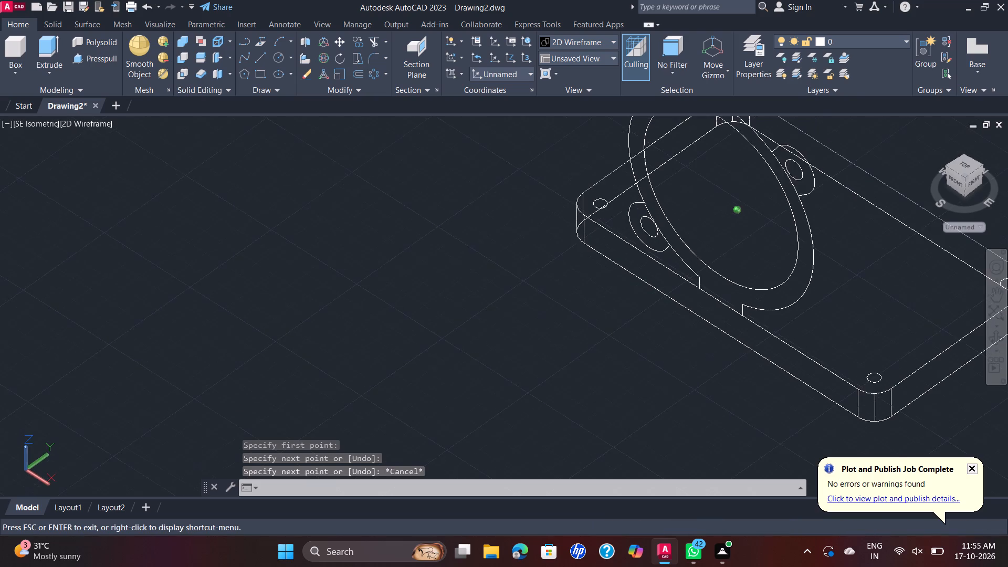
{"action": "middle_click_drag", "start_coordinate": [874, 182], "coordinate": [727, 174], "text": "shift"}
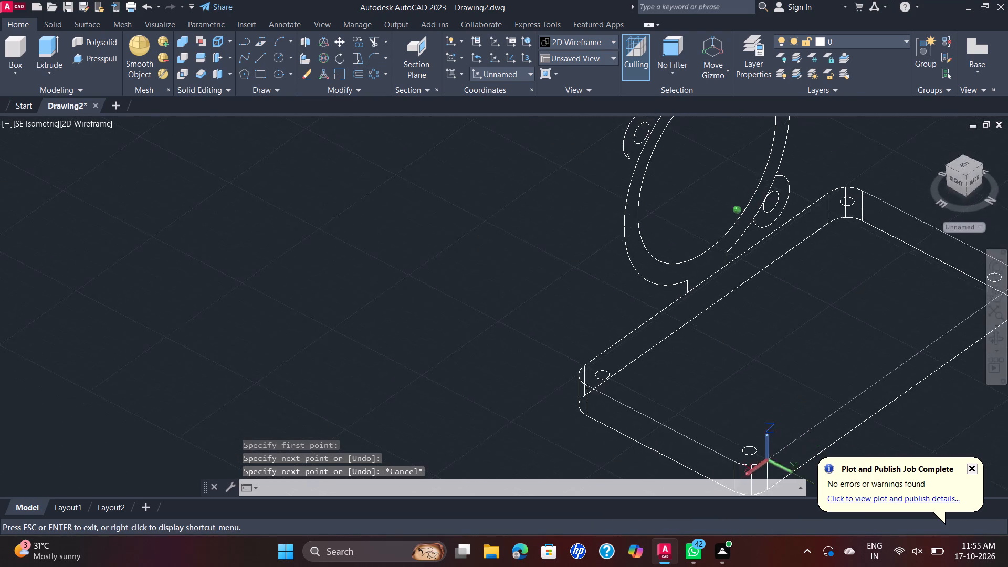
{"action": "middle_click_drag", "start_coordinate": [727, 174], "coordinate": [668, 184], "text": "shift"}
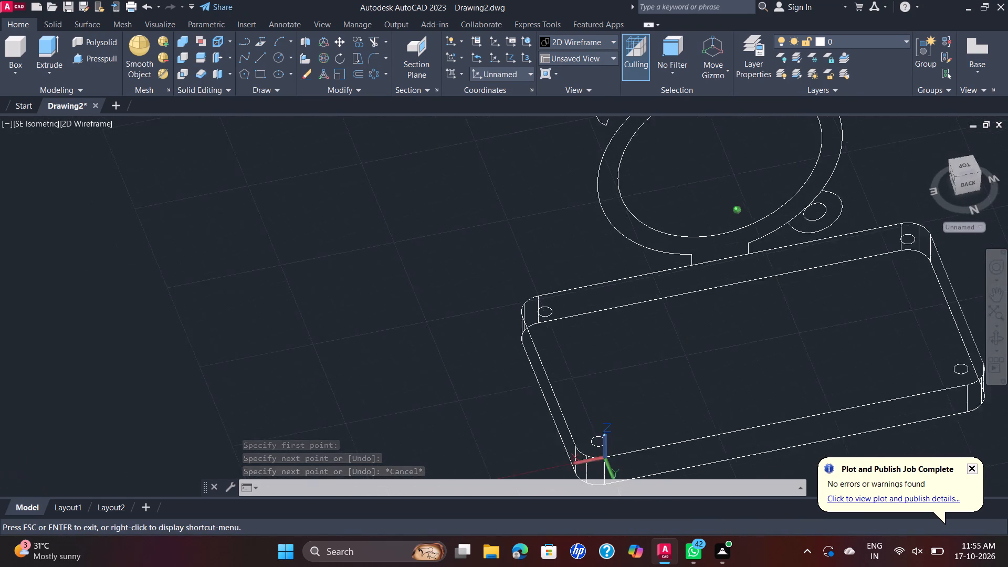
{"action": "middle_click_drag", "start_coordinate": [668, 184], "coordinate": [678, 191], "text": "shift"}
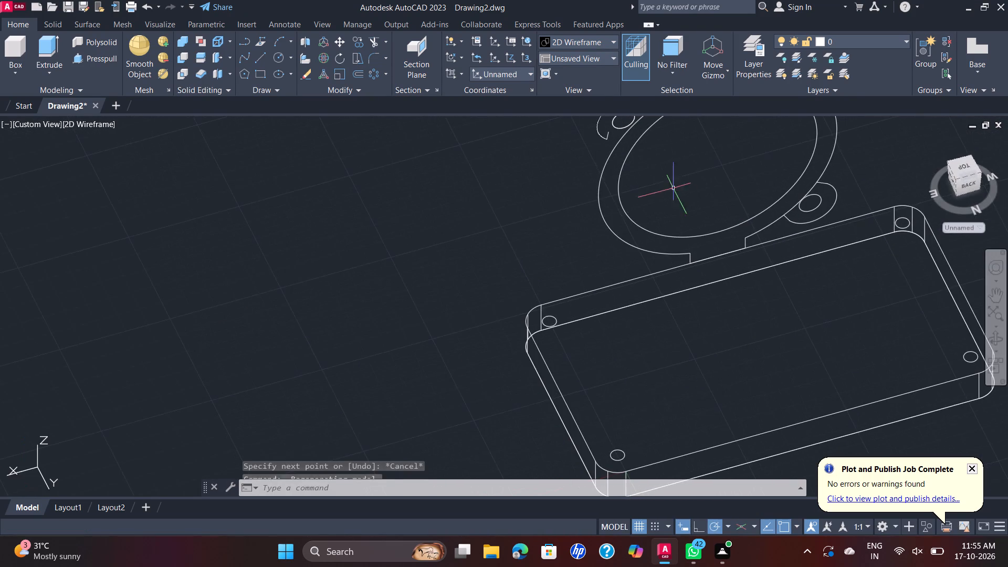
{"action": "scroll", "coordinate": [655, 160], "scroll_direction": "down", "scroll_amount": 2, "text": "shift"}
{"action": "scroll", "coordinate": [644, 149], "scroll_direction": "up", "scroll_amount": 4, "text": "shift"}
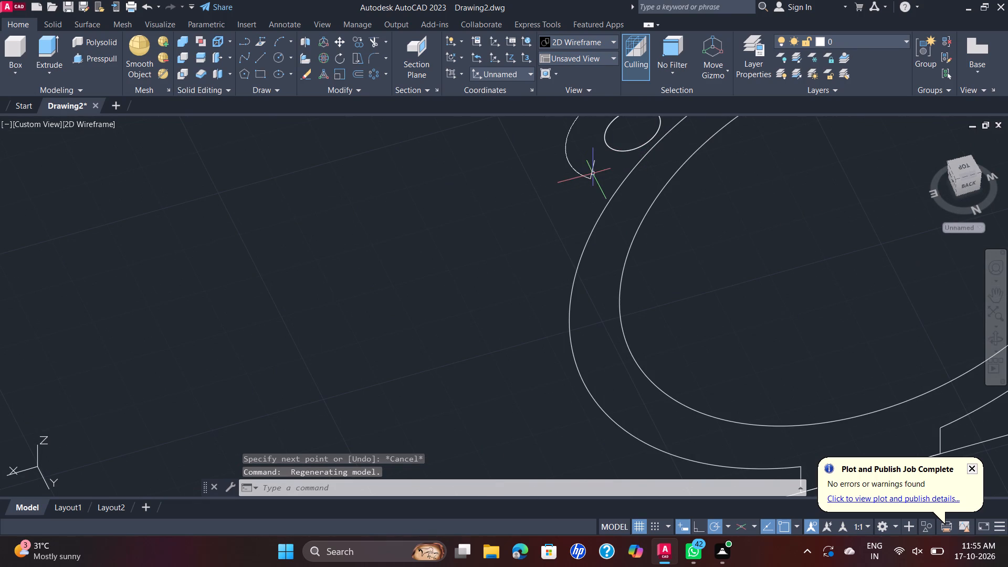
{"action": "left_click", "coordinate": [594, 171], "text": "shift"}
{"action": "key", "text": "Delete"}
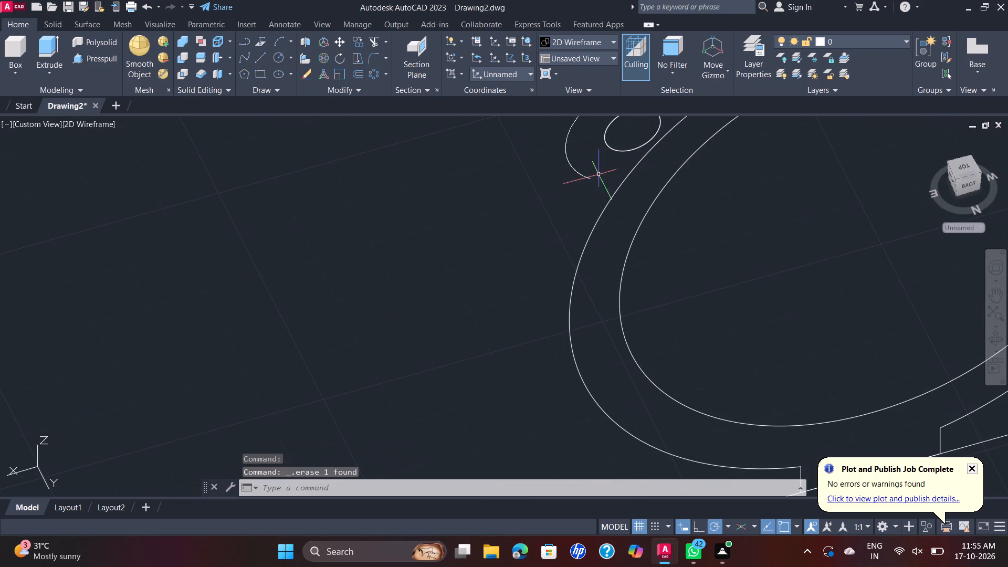
Draw a straight line about 6.6 long from the lower end of the upper lug's arc to the ring's outer arc.
{"action": "left_click", "coordinate": [262, 59]}
{"action": "left_click", "coordinate": [595, 180]}
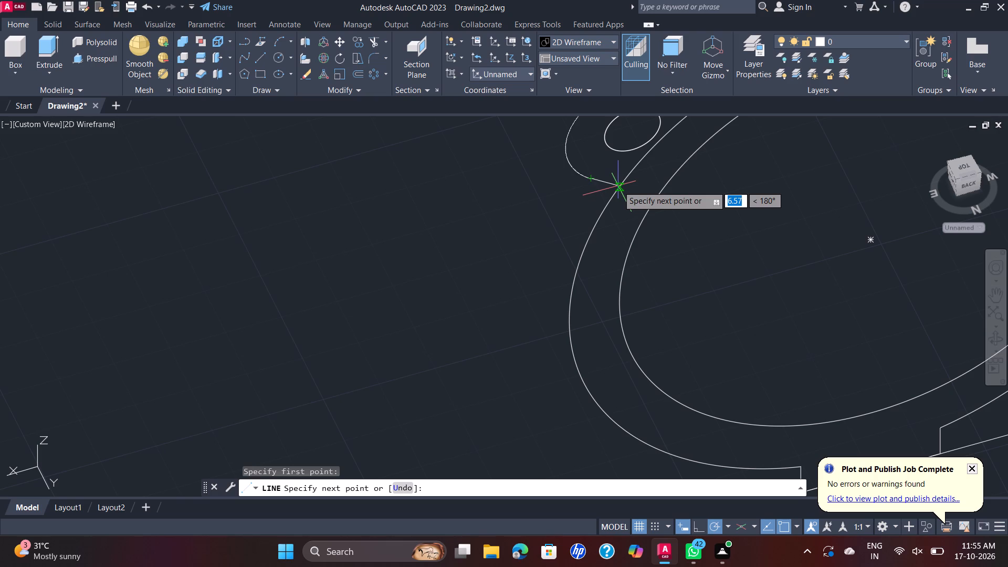
{"action": "left_click", "coordinate": [618, 186]}
{"action": "key", "text": "Escape"}
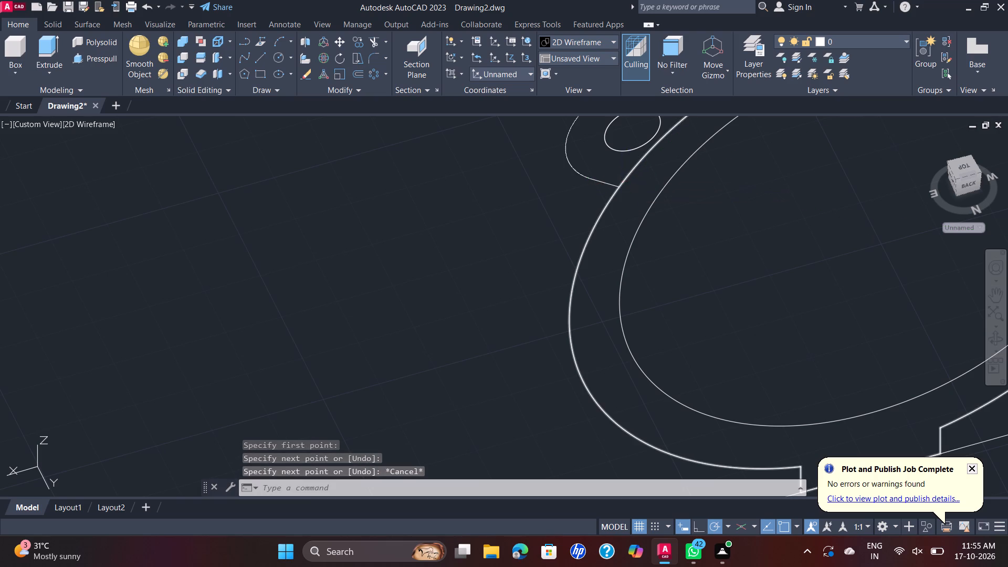
{"action": "key", "text": "Escape"}
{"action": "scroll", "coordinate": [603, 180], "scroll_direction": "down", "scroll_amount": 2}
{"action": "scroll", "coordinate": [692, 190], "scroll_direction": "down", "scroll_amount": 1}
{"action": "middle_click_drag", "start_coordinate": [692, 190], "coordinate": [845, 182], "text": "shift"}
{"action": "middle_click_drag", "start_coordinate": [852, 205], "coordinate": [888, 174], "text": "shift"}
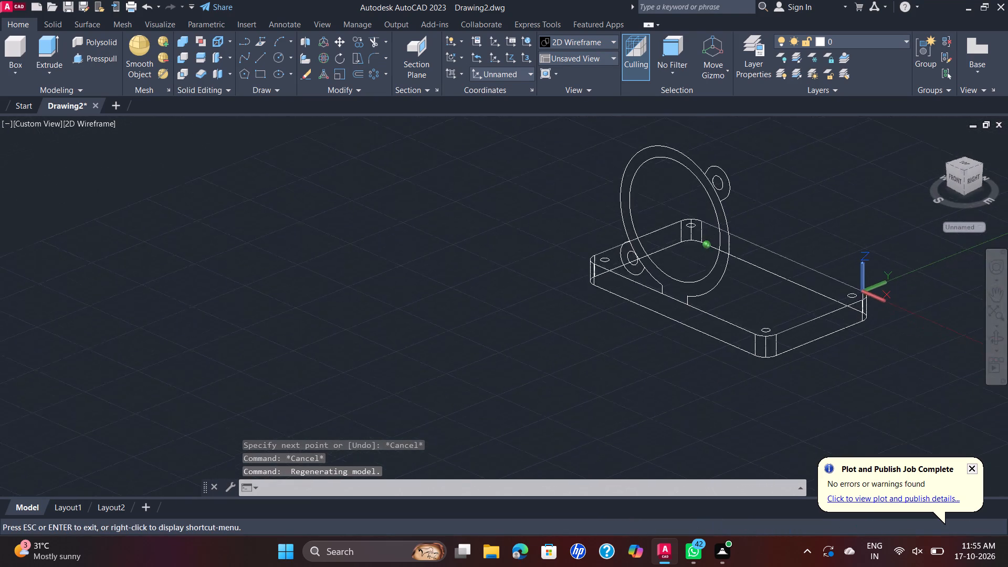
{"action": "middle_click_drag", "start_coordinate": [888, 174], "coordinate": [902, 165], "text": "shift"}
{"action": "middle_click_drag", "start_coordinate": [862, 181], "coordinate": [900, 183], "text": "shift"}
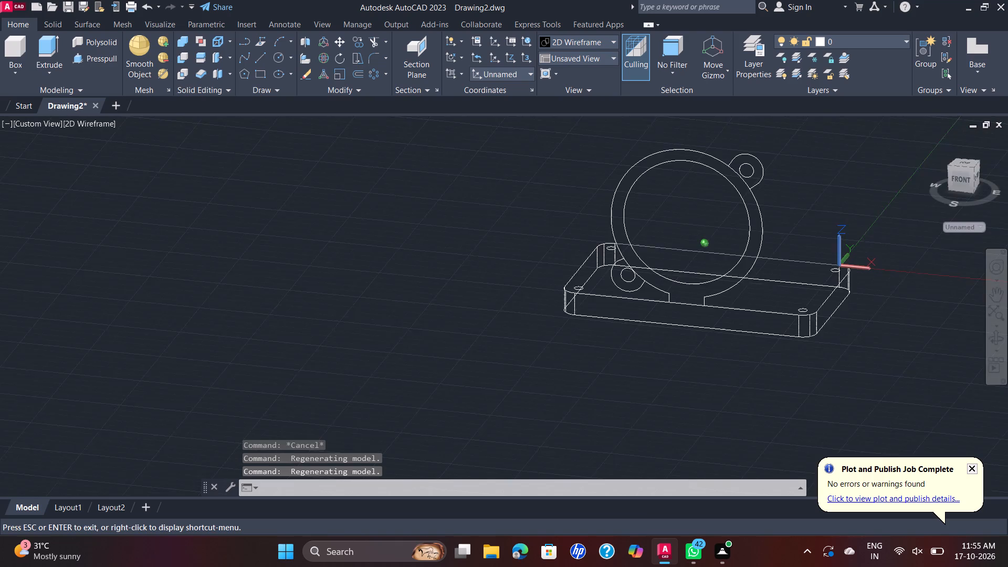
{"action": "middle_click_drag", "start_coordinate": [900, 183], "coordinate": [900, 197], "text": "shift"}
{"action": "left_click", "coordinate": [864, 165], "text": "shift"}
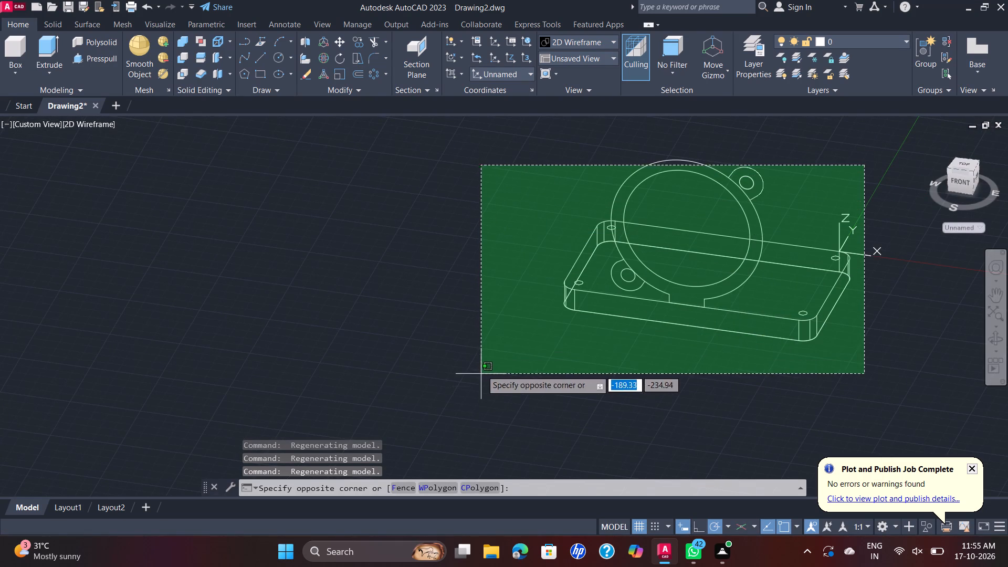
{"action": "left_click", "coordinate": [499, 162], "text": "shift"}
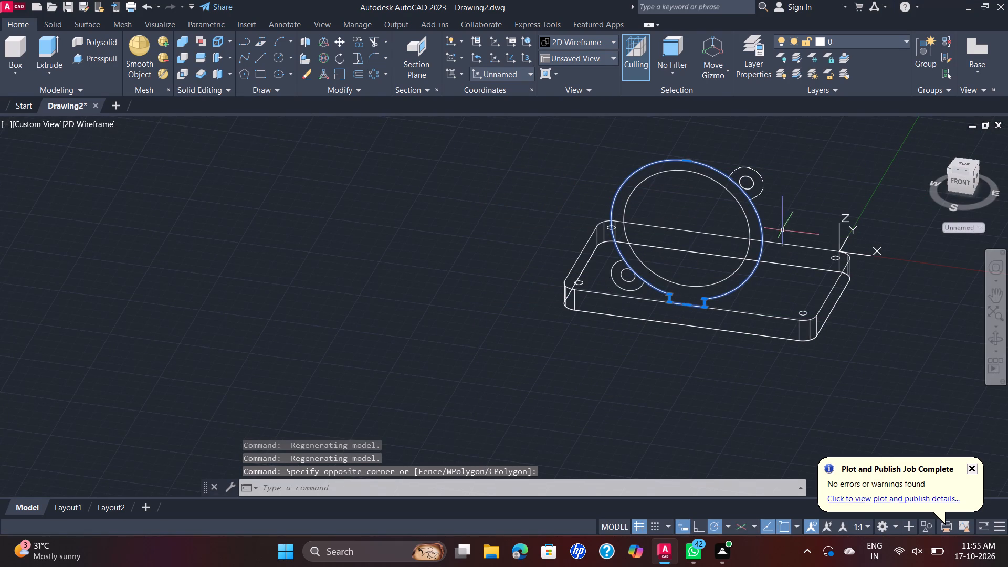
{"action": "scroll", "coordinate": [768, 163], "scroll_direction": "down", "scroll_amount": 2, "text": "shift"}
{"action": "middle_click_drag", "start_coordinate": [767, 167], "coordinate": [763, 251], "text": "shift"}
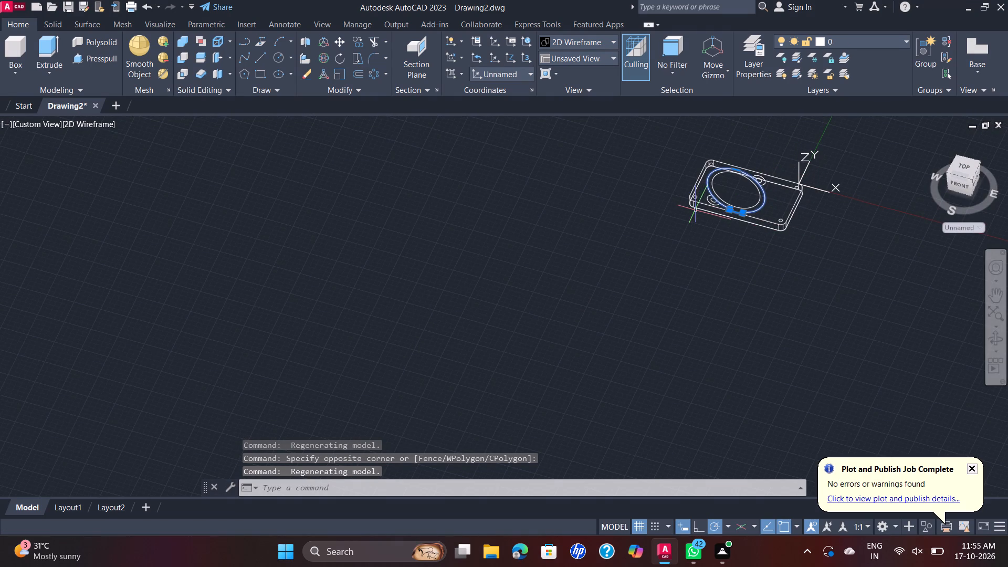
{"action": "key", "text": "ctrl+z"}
Run Join on the whole model, including the plate, ring and lug outlines.
{"action": "middle_click_drag", "start_coordinate": [778, 161], "coordinate": [770, 213]}
{"action": "scroll", "coordinate": [769, 204], "scroll_direction": "up", "scroll_amount": 1}
{"action": "left_click_drag", "start_coordinate": [852, 215], "coordinate": [816, 203]}
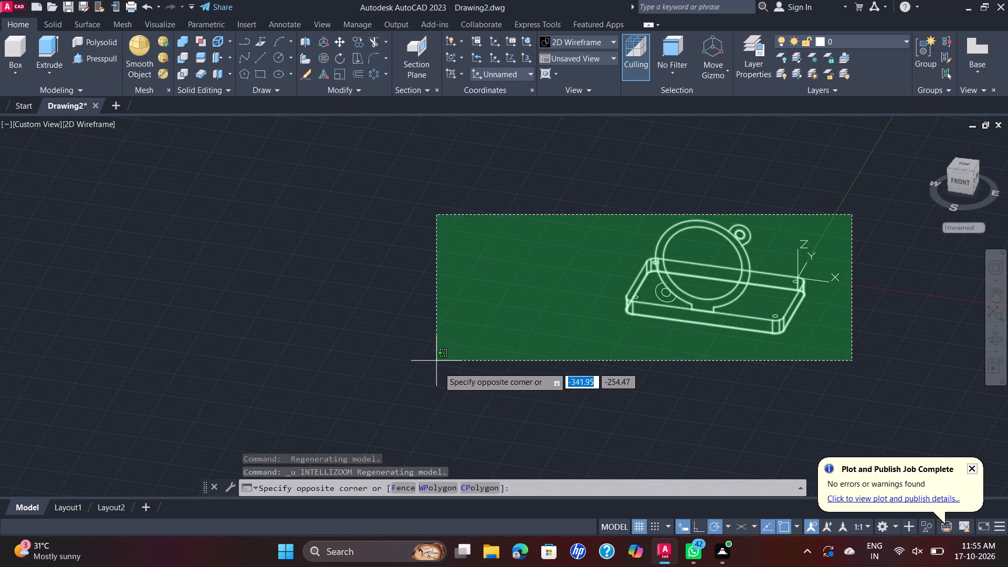
{"action": "left_click", "coordinate": [489, 370]}
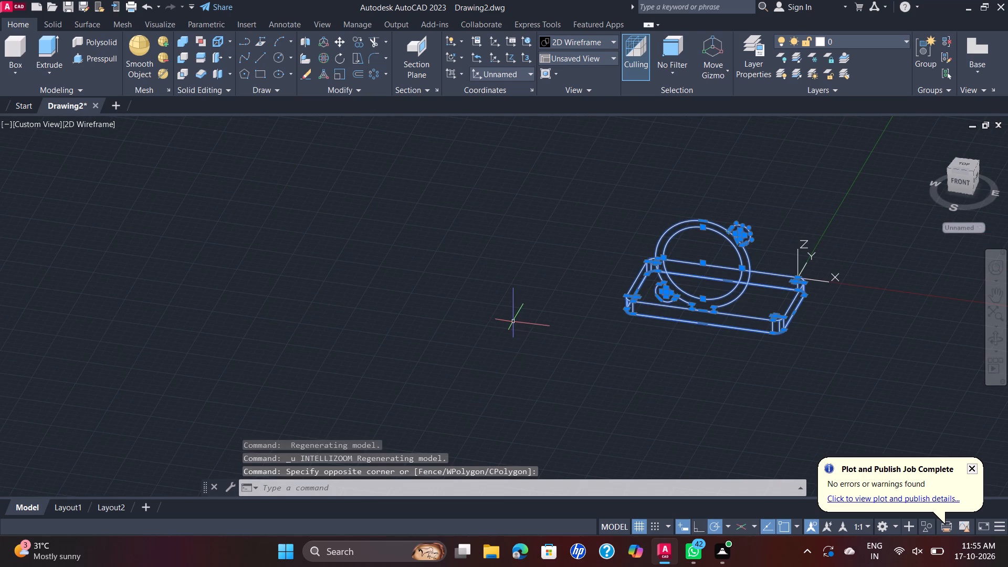
{"action": "key", "text": "j"}
{"action": "key", "text": "Return"}
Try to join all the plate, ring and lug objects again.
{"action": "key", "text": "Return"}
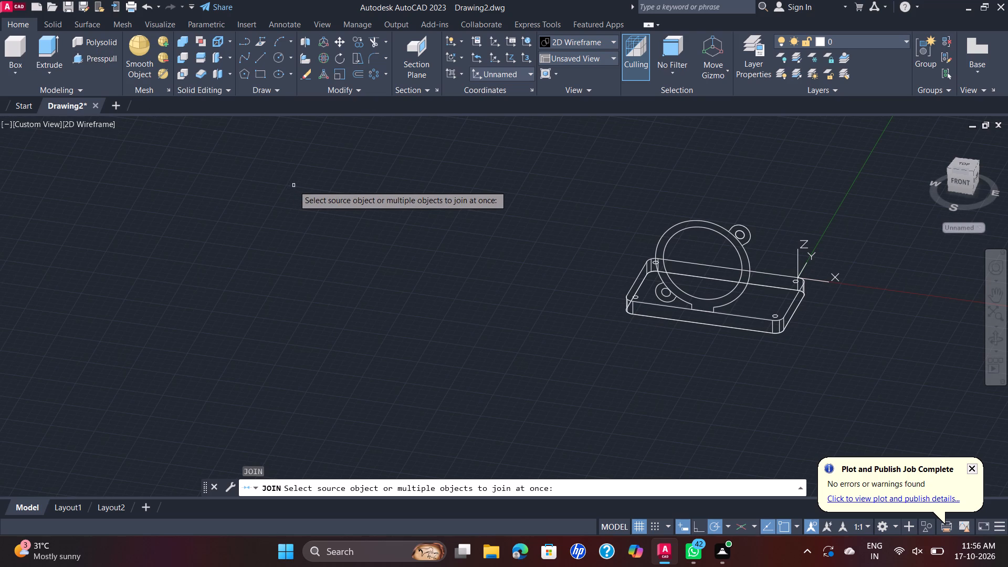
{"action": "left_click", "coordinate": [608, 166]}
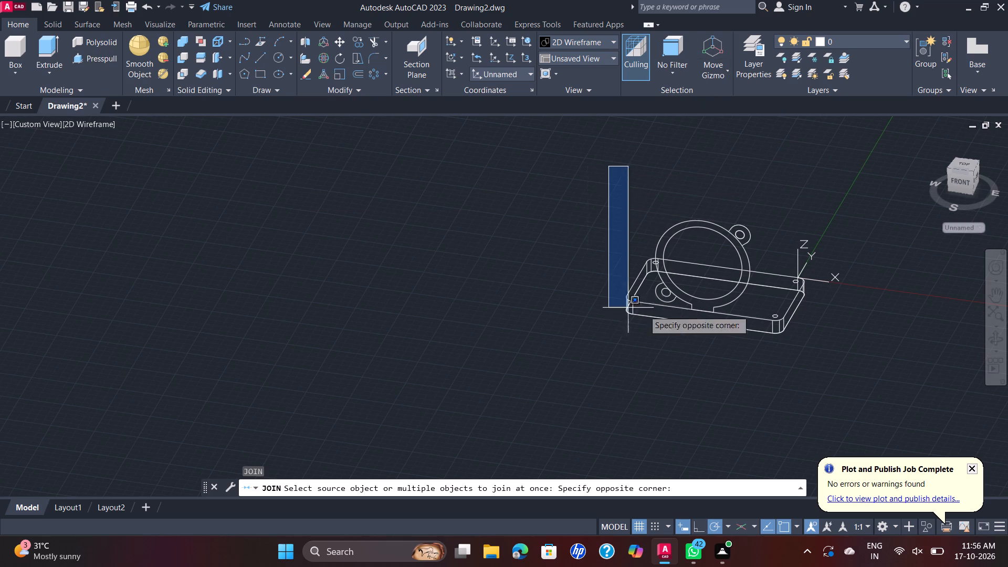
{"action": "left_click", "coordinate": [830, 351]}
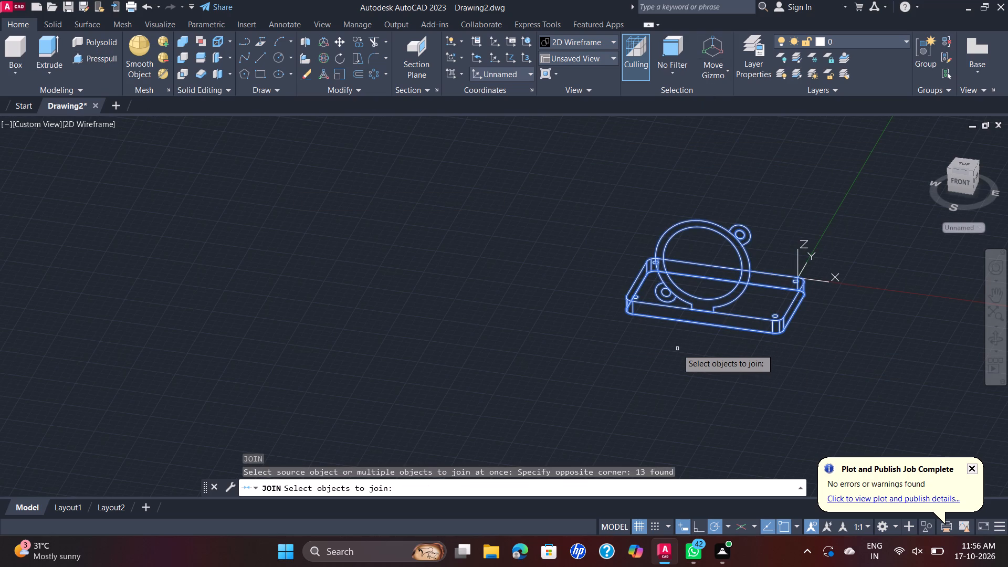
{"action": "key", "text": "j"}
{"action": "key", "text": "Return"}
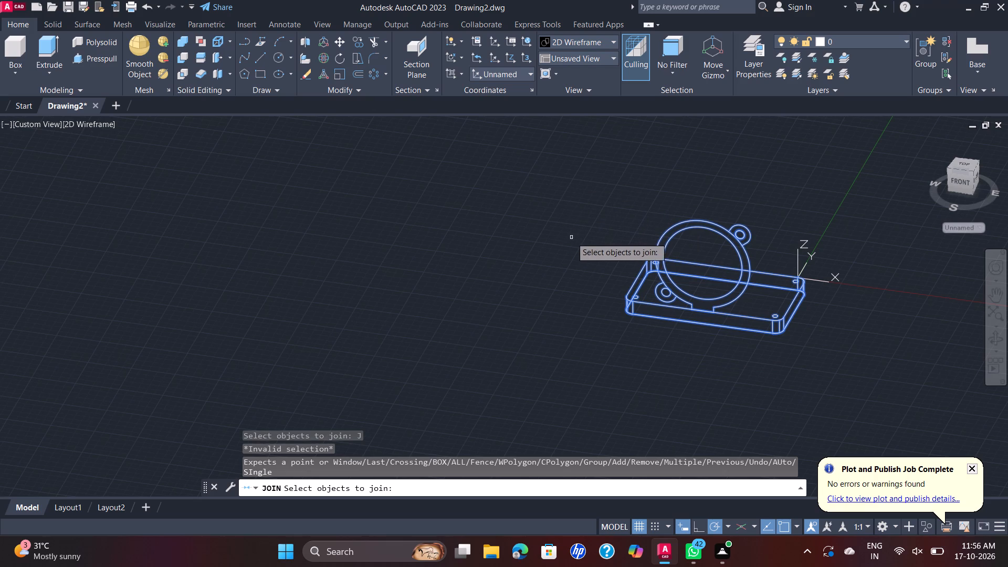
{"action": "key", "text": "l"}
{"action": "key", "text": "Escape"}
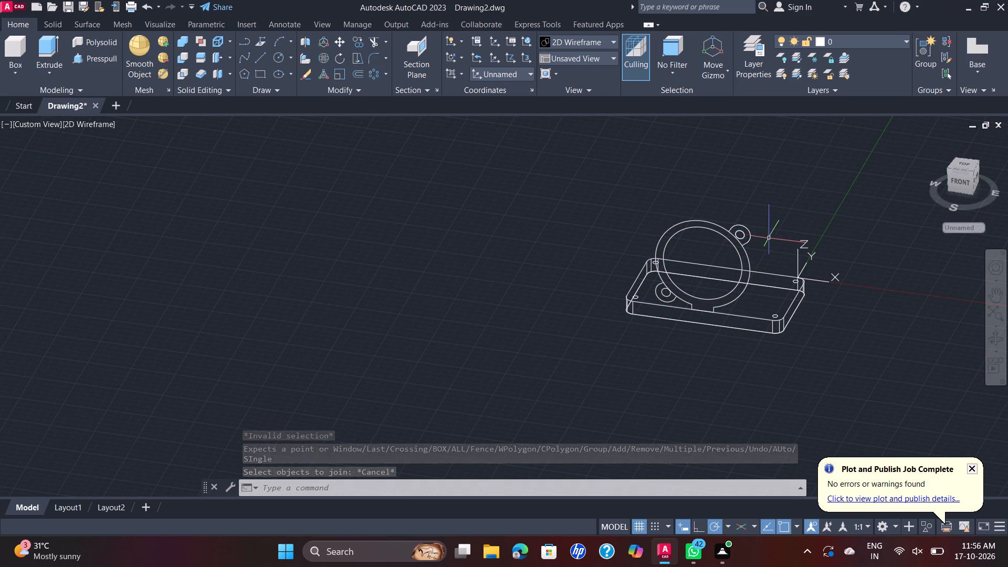
Presspull the ring's inner circle 108 toward the front, away from the base plate.
{"action": "left_click", "coordinate": [103, 62]}
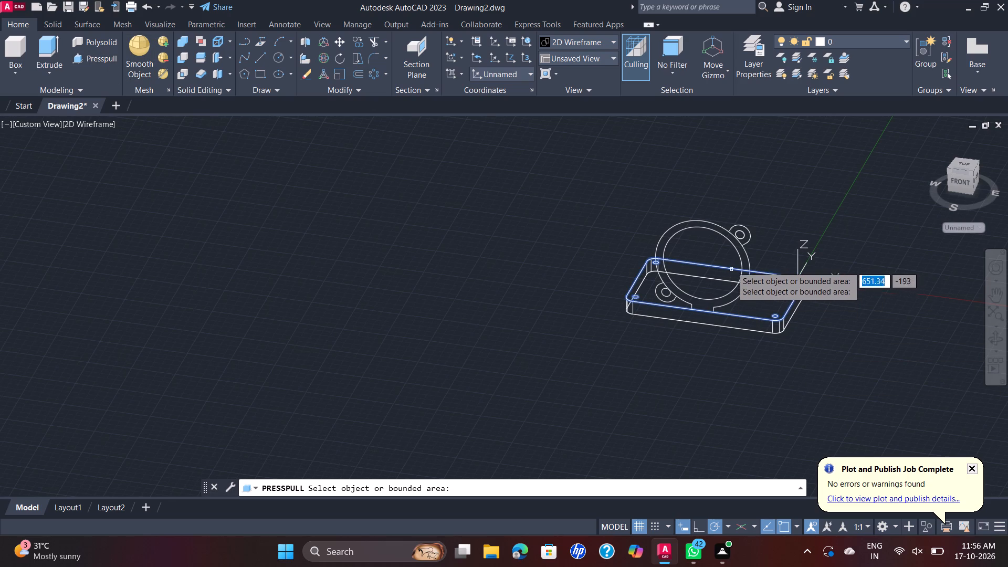
{"action": "left_click", "coordinate": [737, 249]}
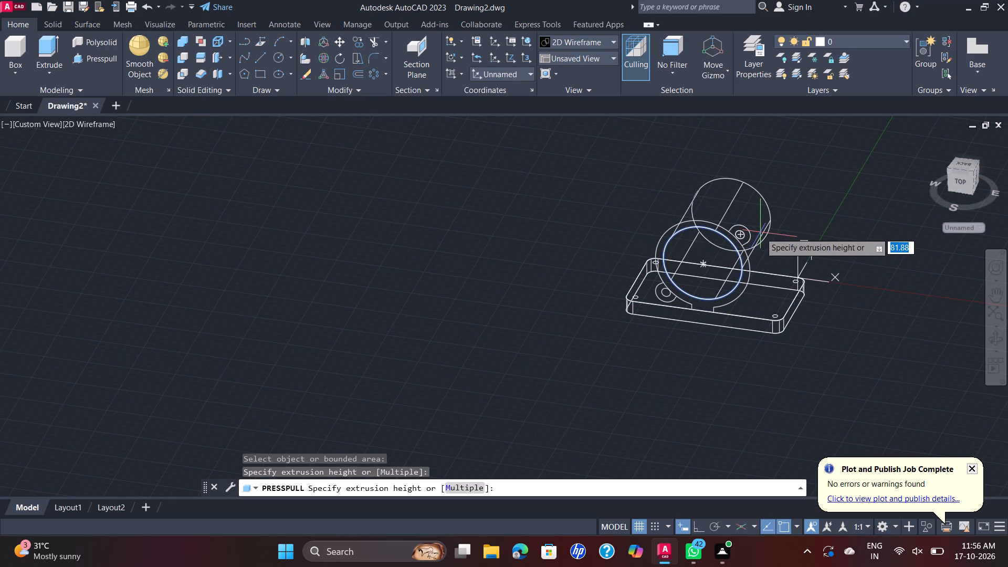
{"action": "type", "text": "108"}
{"action": "key", "text": "Return"}
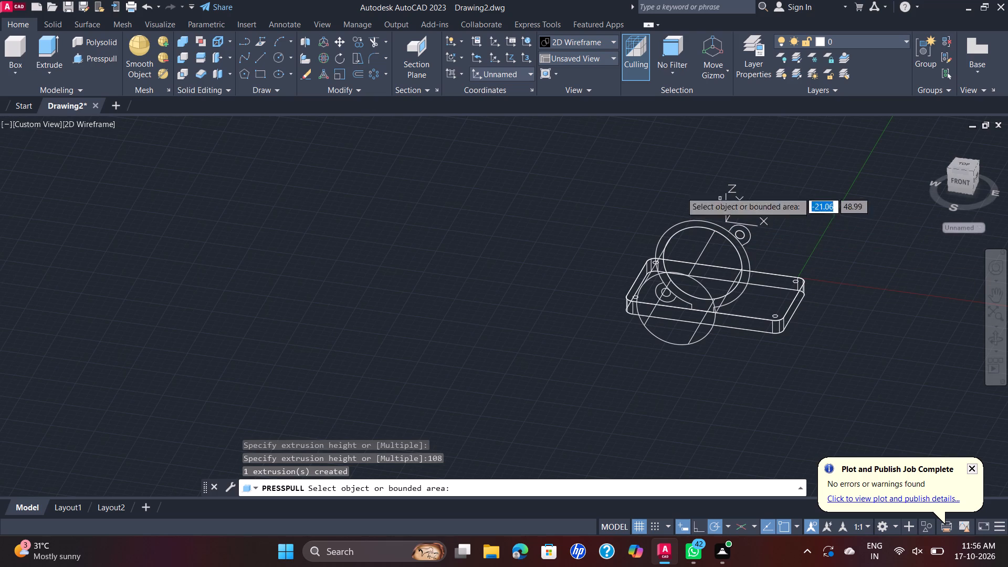
{"action": "key", "text": "grave"}
{"action": "key", "text": "Escape"}
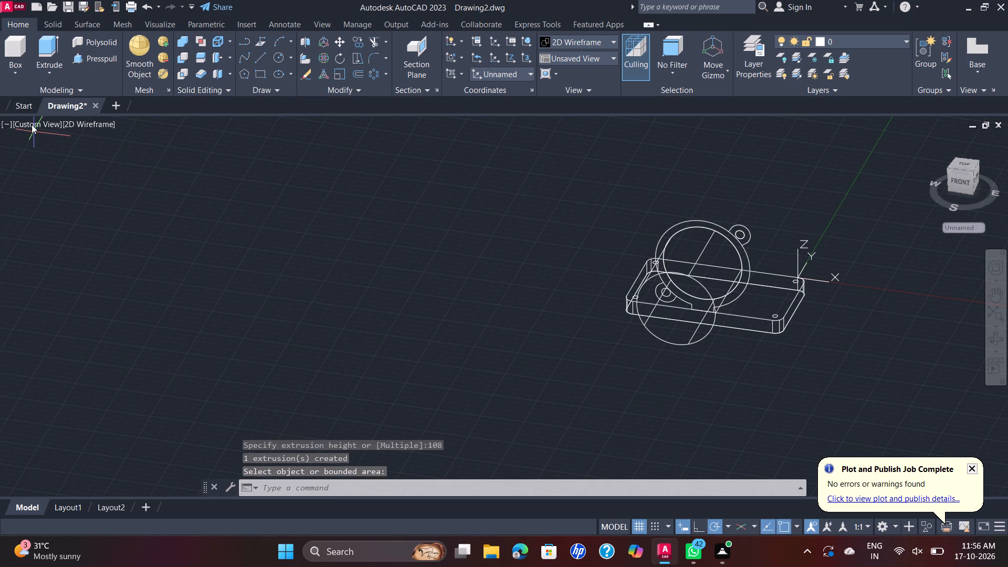
Show the model in SE Isometric view with the Shades of Gray visual style.
{"action": "left_click", "coordinate": [31, 124]}
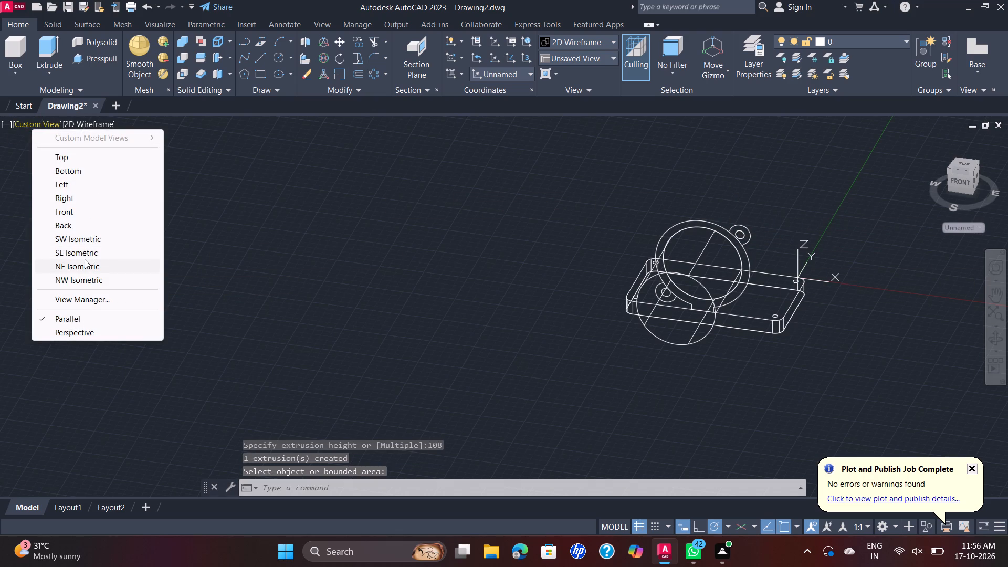
{"action": "left_click", "coordinate": [85, 259]}
{"action": "scroll", "coordinate": [675, 192], "scroll_direction": "up", "scroll_amount": 2}
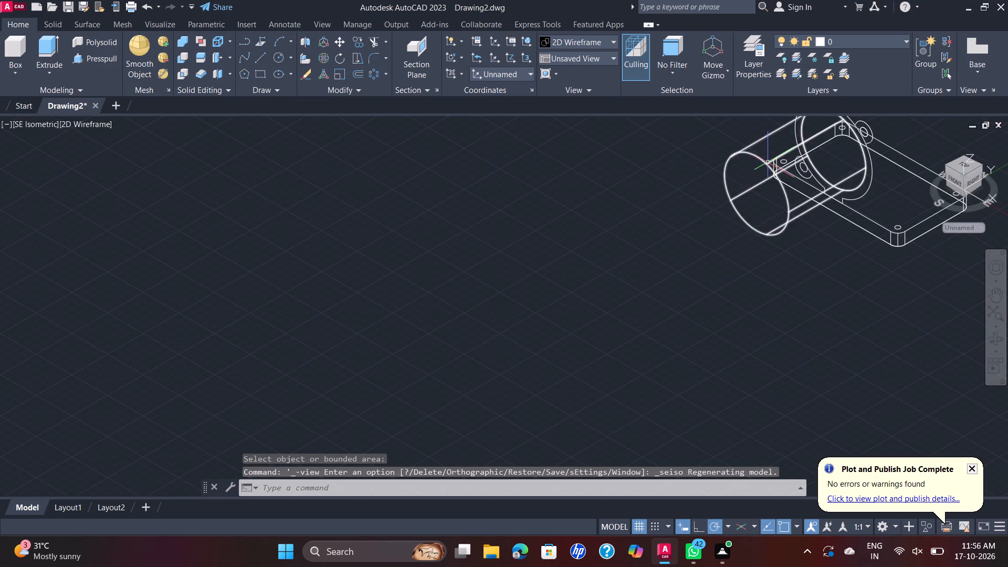
{"action": "middle_click_drag", "start_coordinate": [768, 162], "coordinate": [414, 293]}
{"action": "scroll", "coordinate": [456, 282], "scroll_direction": "up", "scroll_amount": 2}
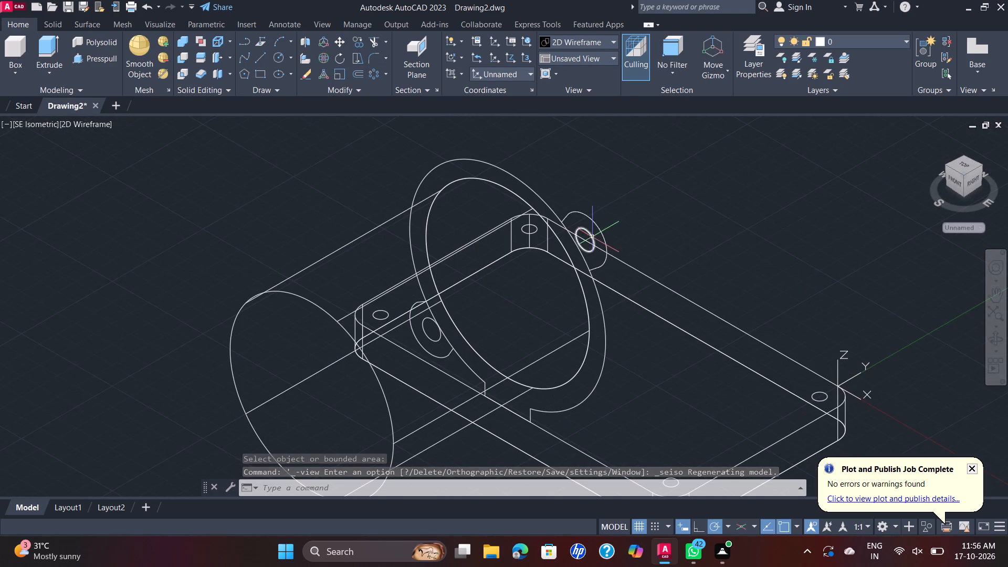
{"action": "left_click", "coordinate": [96, 128]}
{"action": "left_click", "coordinate": [172, 239]}
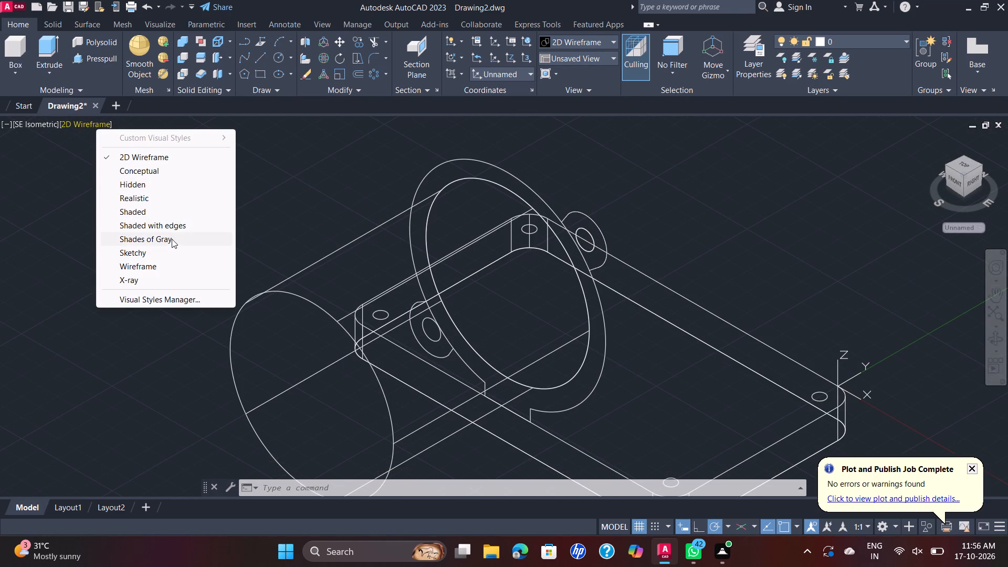
{"action": "scroll", "coordinate": [461, 229], "scroll_direction": "down", "scroll_amount": 2}
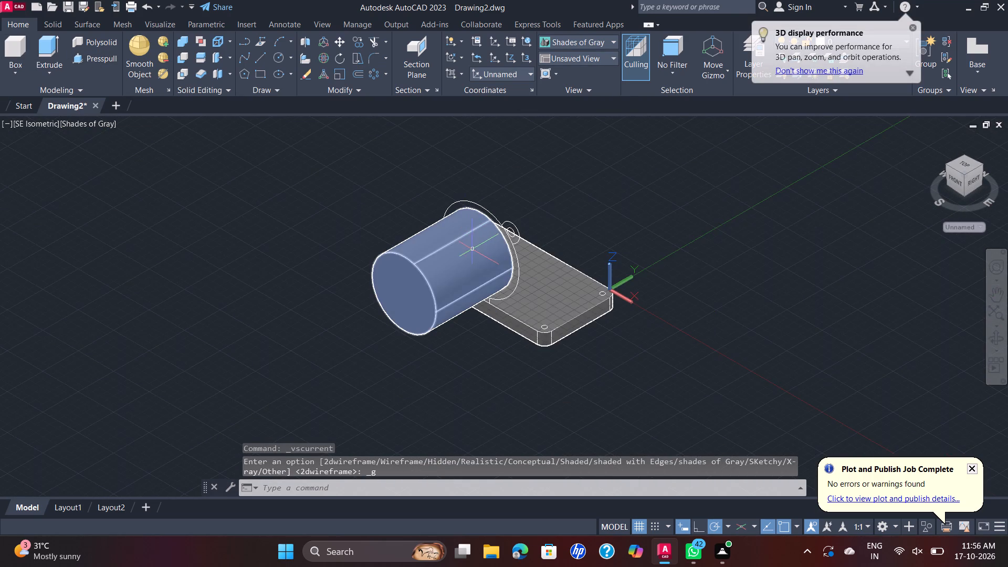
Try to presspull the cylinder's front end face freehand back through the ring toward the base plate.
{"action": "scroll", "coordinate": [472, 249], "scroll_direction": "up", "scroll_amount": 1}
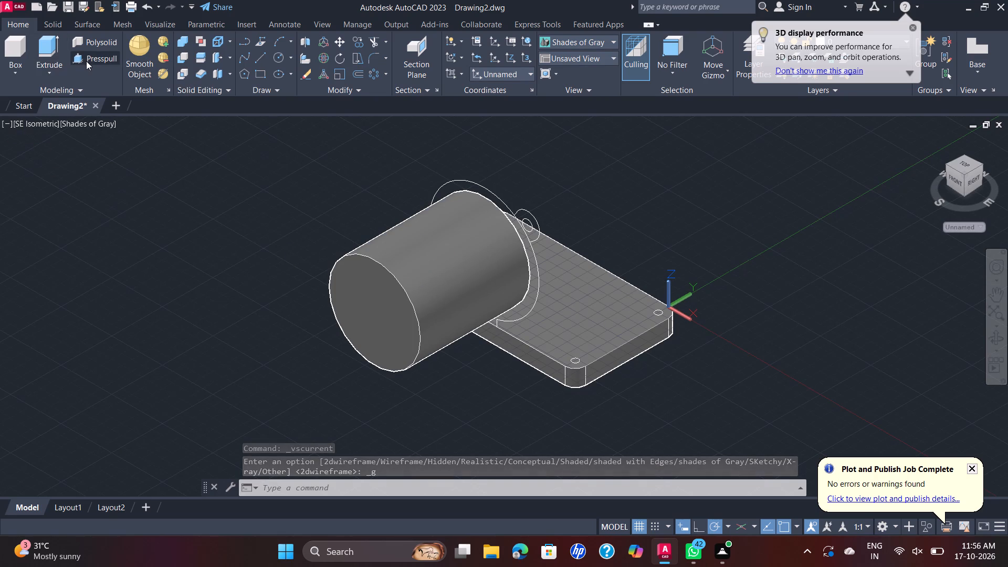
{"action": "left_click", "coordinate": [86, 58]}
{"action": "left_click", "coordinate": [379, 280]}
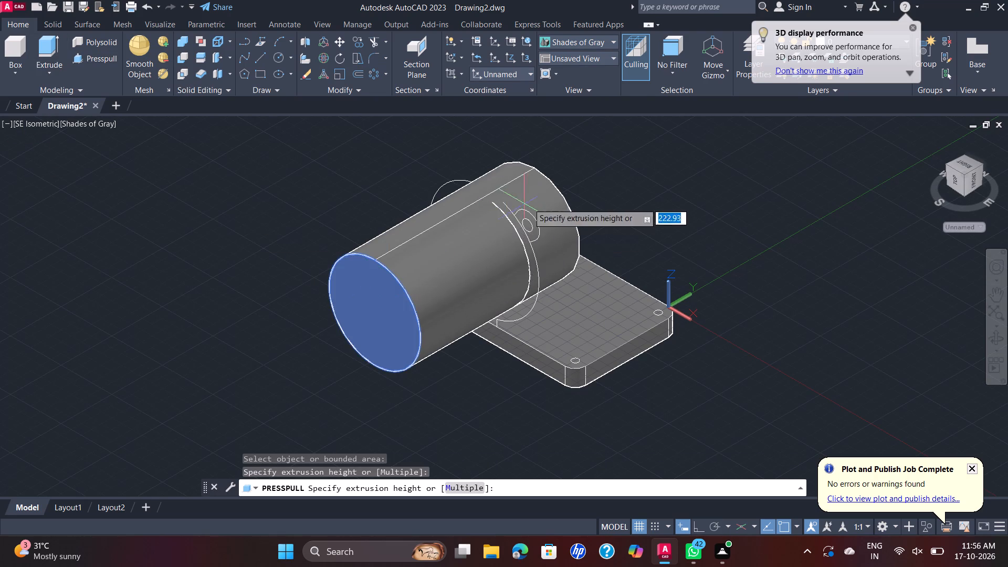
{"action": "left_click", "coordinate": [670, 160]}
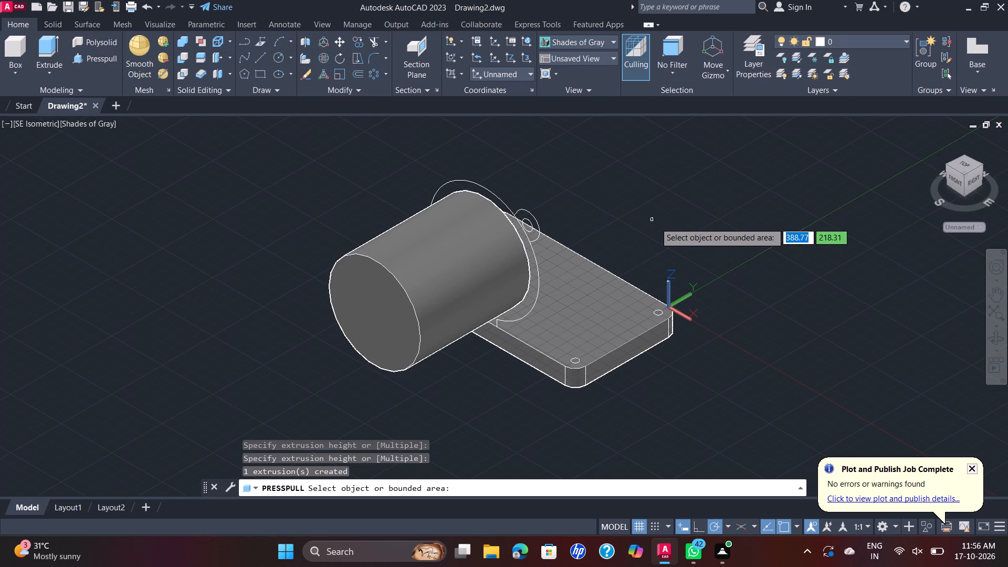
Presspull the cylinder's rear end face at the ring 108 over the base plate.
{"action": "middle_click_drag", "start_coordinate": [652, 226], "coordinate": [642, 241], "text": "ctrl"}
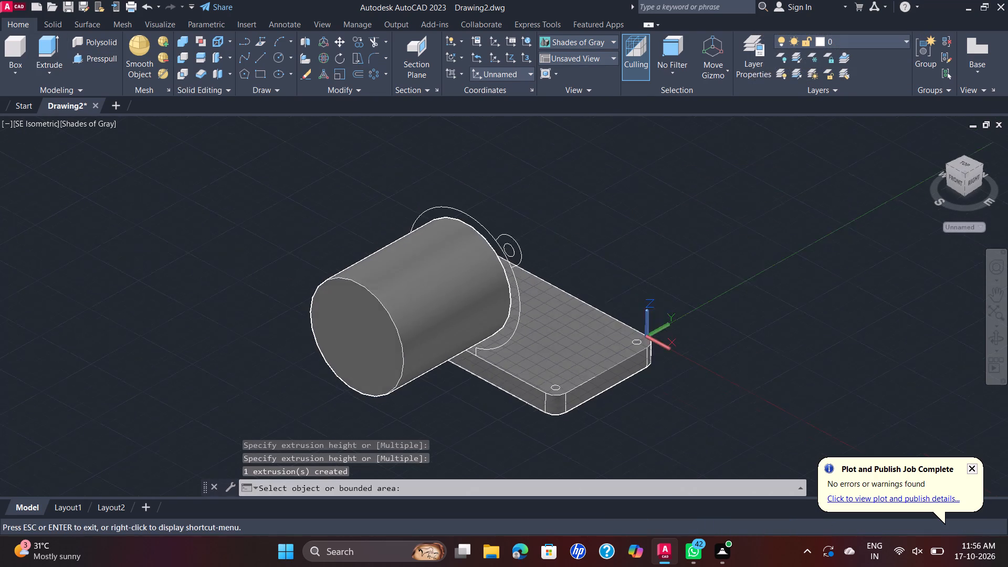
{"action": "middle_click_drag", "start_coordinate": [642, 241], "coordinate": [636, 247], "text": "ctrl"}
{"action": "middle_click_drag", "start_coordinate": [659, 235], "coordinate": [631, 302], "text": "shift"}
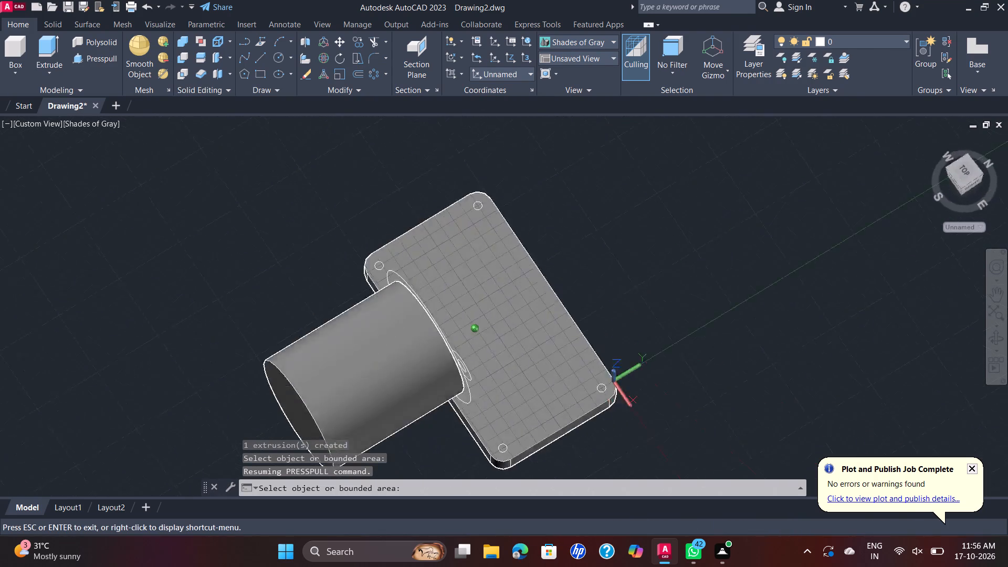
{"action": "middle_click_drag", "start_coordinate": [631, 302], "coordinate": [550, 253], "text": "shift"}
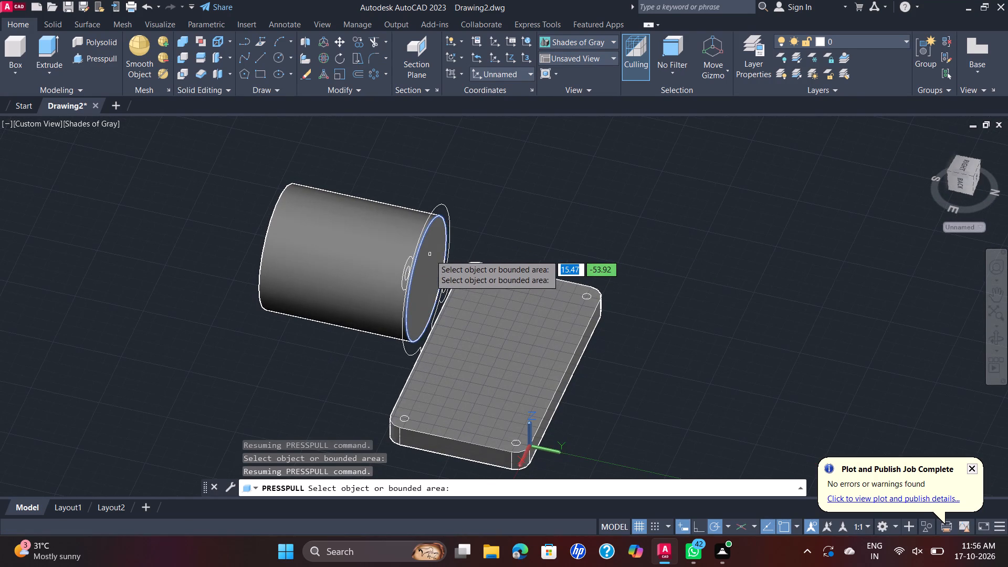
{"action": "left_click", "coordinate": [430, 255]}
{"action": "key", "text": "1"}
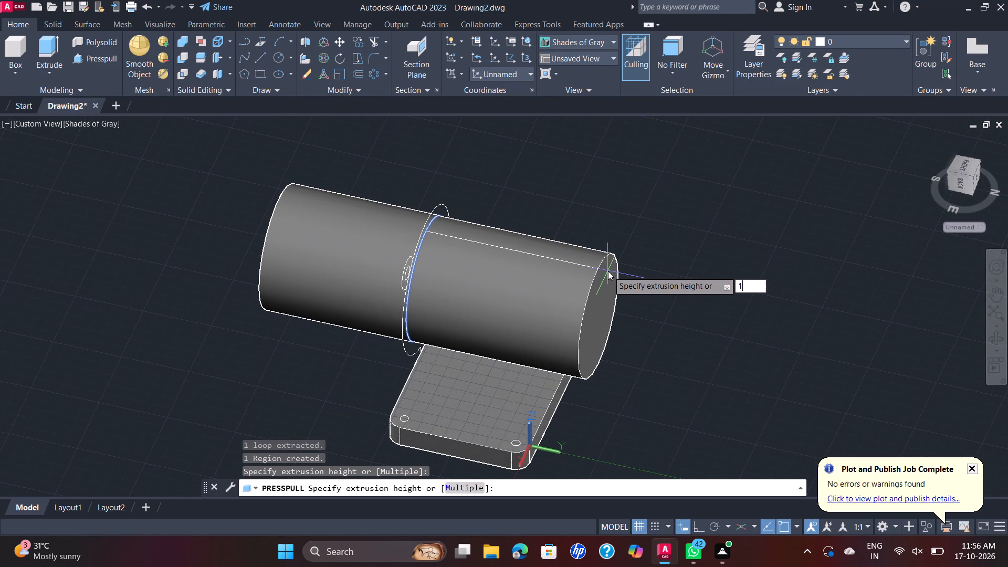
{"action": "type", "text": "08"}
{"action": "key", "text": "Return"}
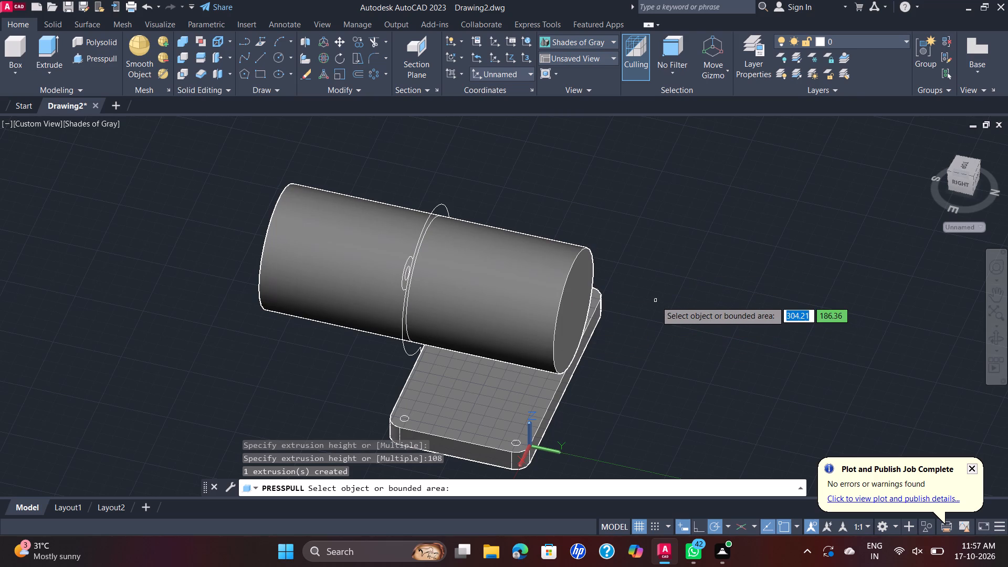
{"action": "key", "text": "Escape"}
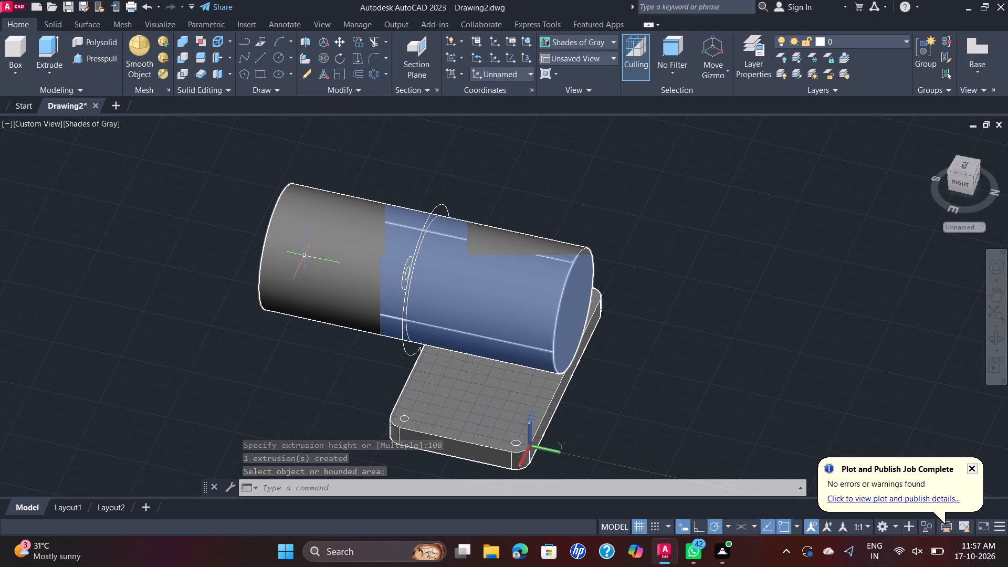
Delete the solid cylinder that runs through the ring, keeping the ring outlines.
{"action": "left_click", "coordinate": [570, 260]}
{"action": "key", "text": "Delete"}
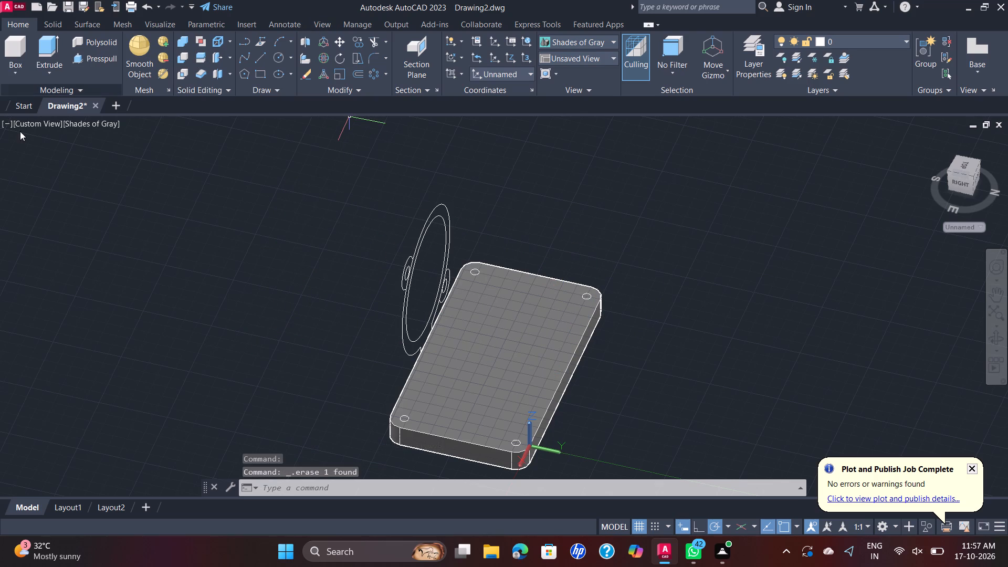
Presspull the ring's inner circle 108 toward the front, away from the base plate.
{"action": "left_click", "coordinate": [97, 59]}
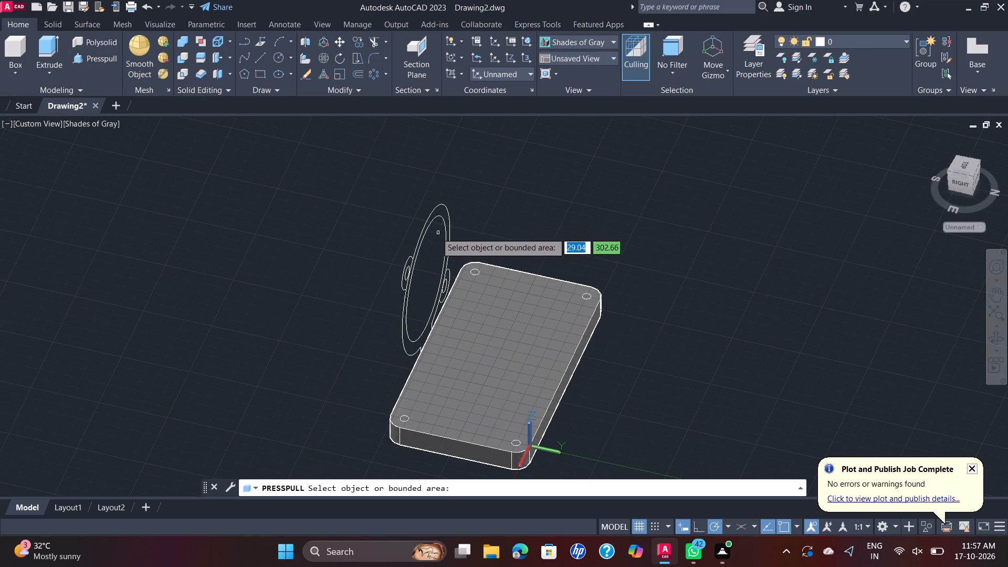
{"action": "left_click", "coordinate": [435, 220]}
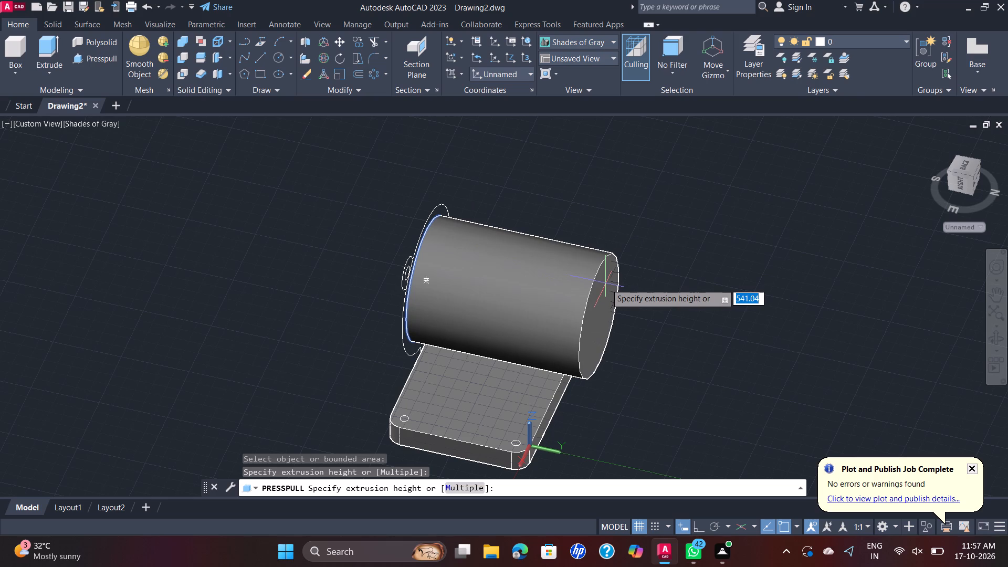
{"action": "type", "text": "108"}
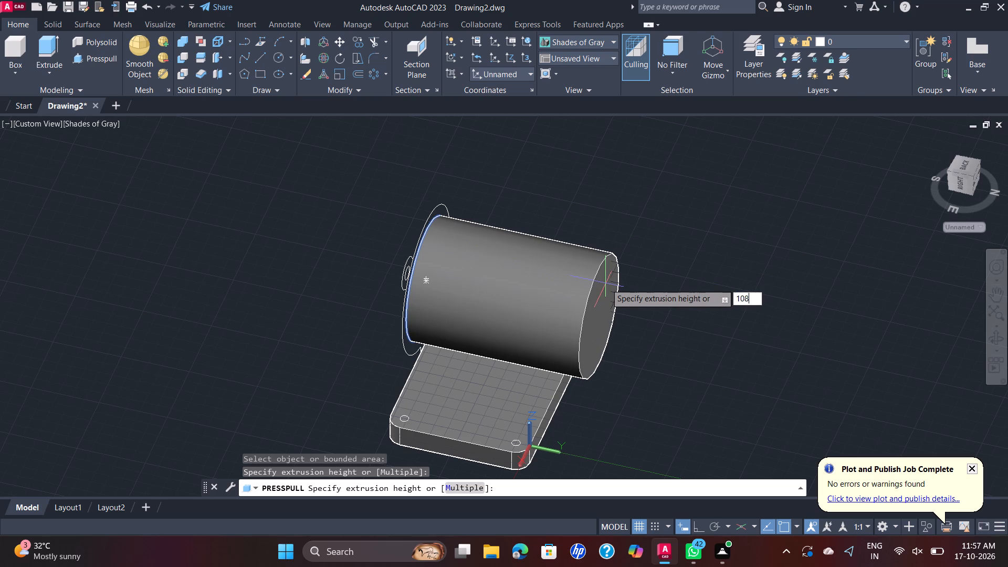
{"action": "key", "text": "Return"}
{"action": "key", "text": "Escape"}
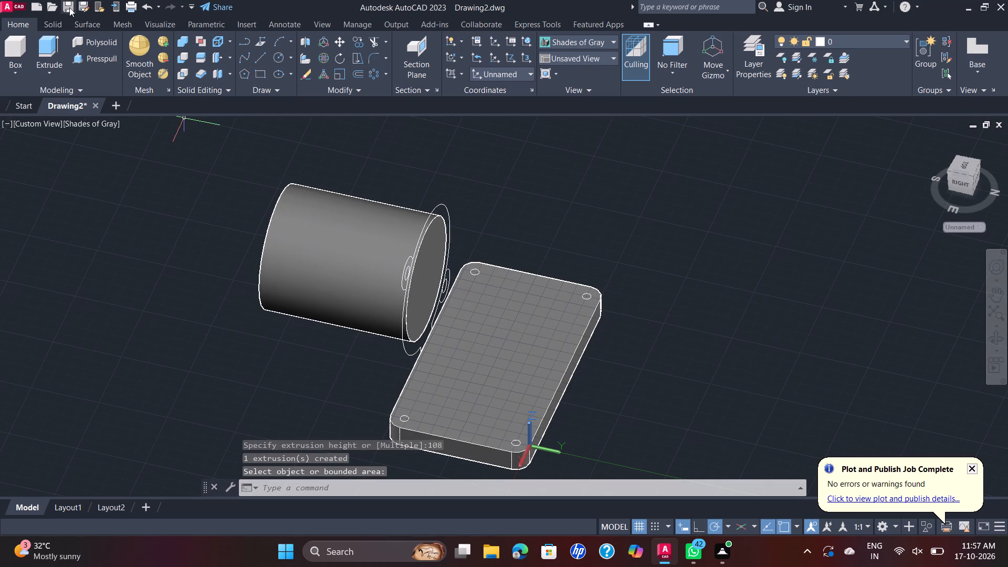
Presspull the cylinder's end face at the ring 108 in the opposite direction, over the base plate.
{"action": "left_click", "coordinate": [92, 57]}
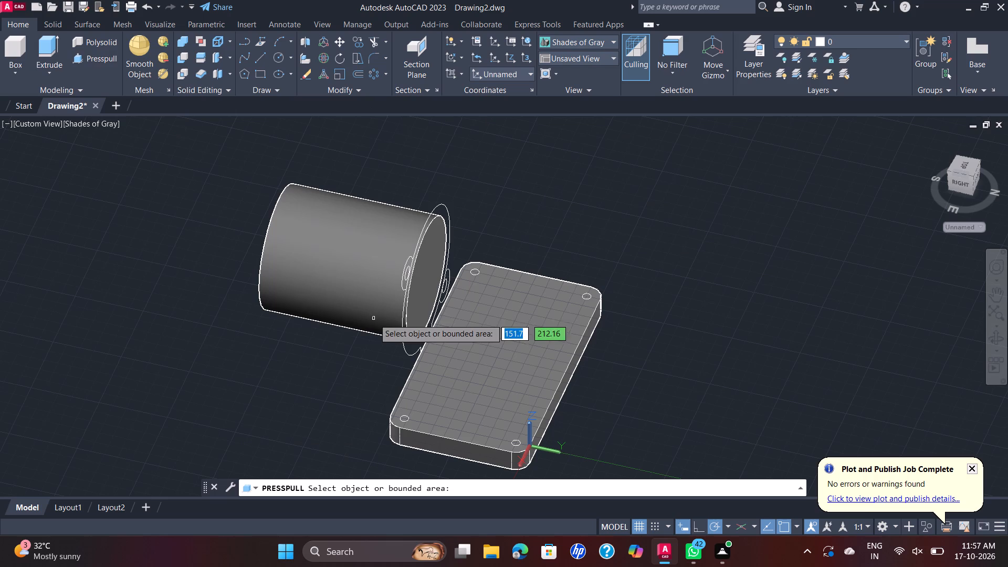
{"action": "left_click", "coordinate": [417, 304]}
{"action": "right_click", "coordinate": [417, 304]}
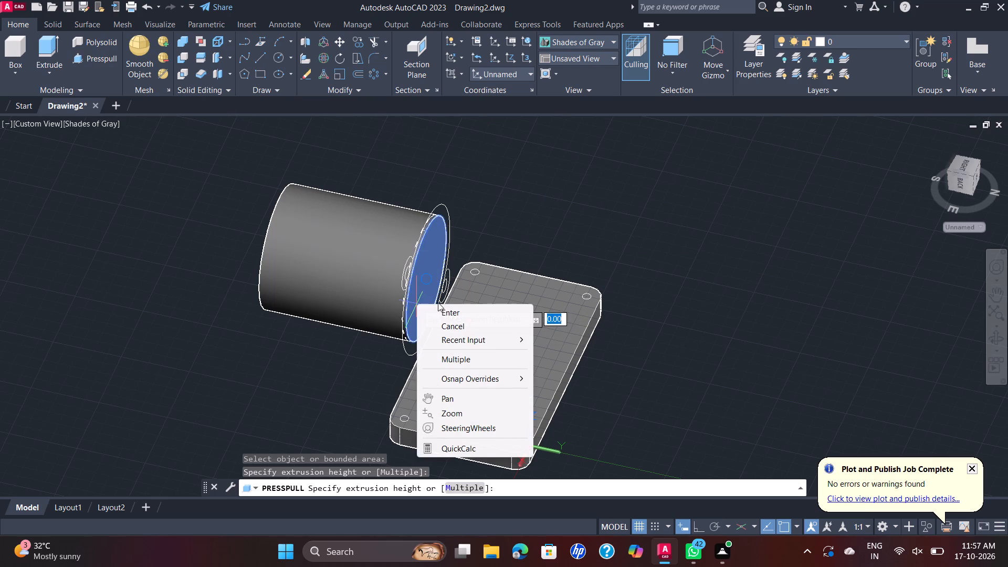
{"action": "left_click", "coordinate": [425, 276]}
{"action": "left_click", "coordinate": [423, 275]}
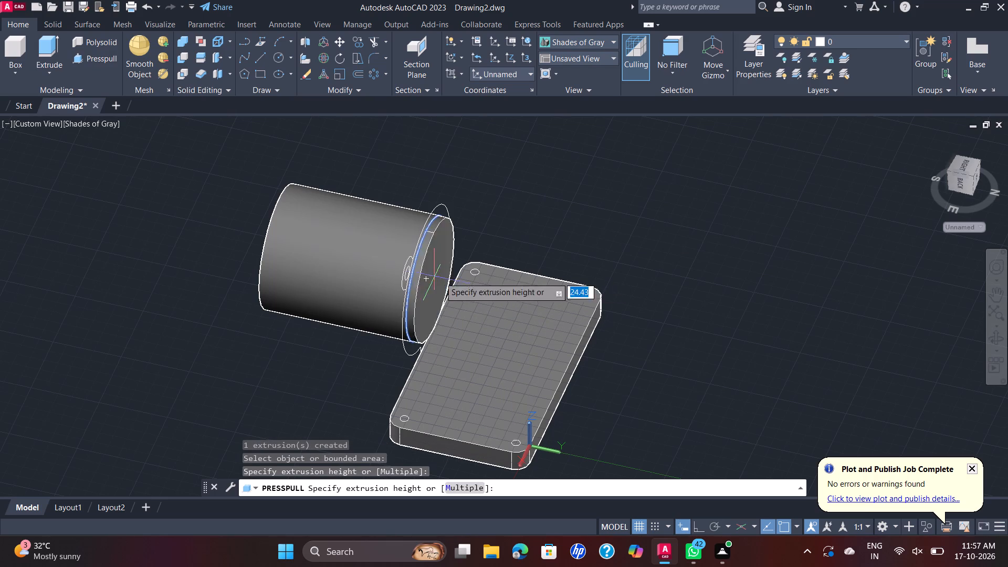
{"action": "type", "text": "108"}
{"action": "key", "text": "Return"}
{"action": "key", "text": "Escape"}
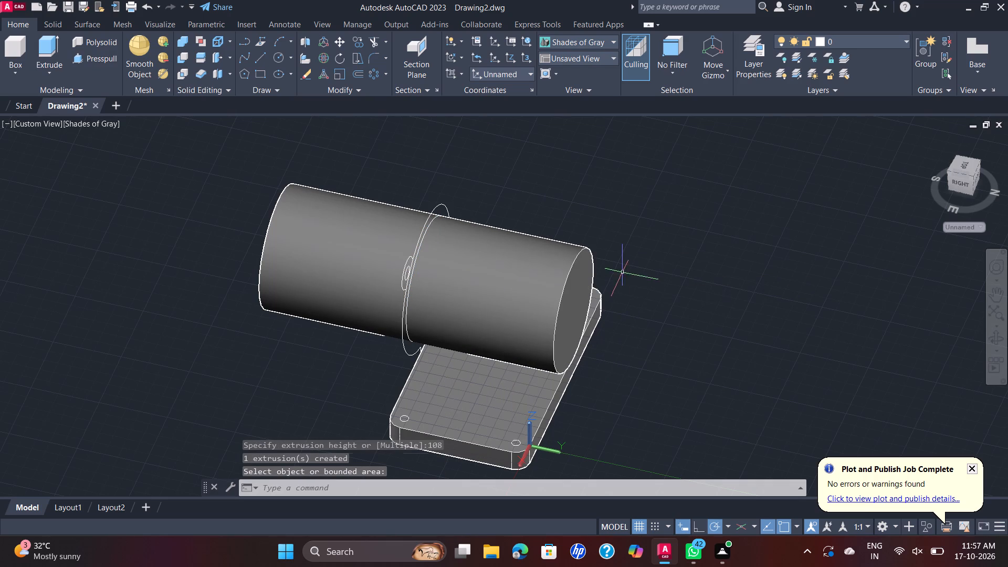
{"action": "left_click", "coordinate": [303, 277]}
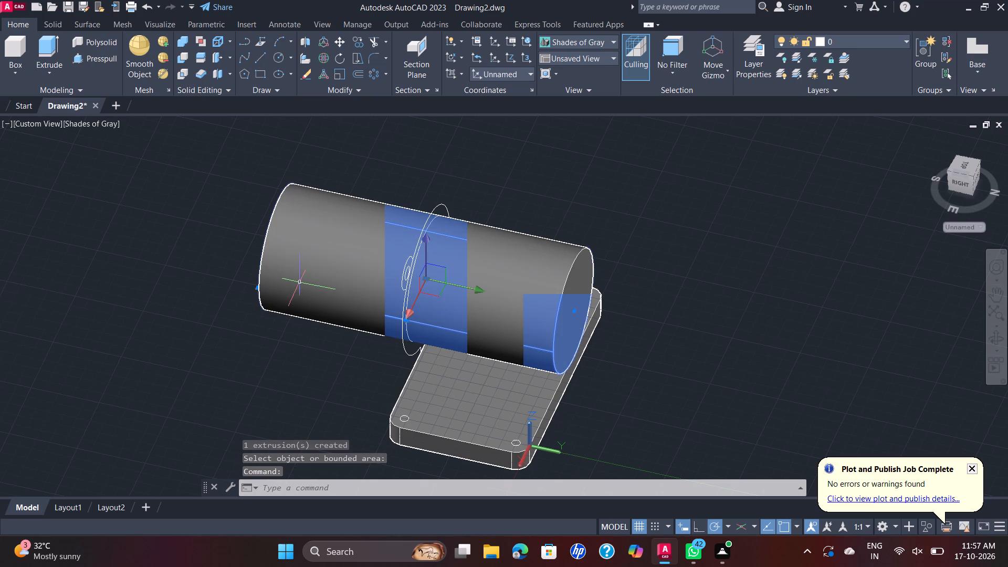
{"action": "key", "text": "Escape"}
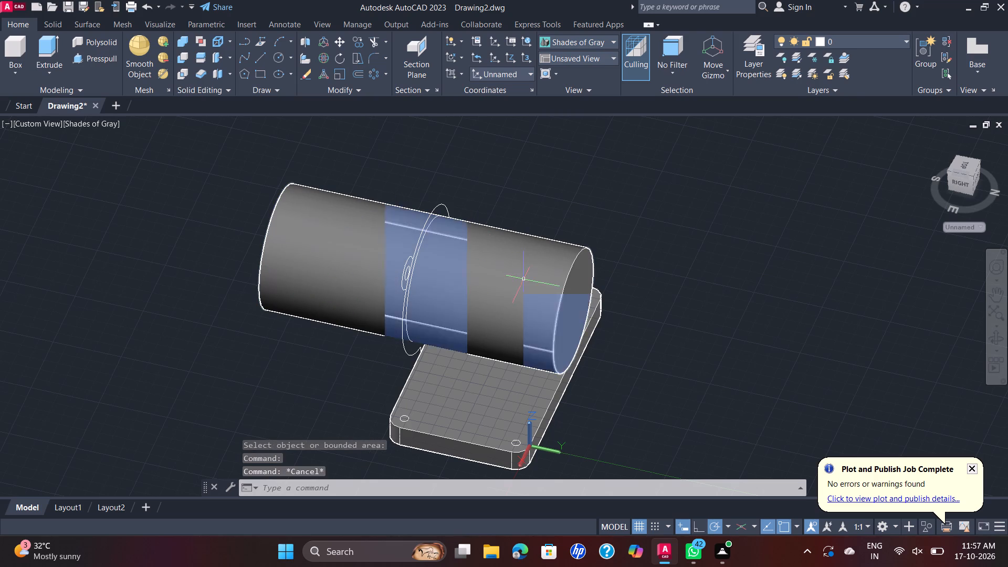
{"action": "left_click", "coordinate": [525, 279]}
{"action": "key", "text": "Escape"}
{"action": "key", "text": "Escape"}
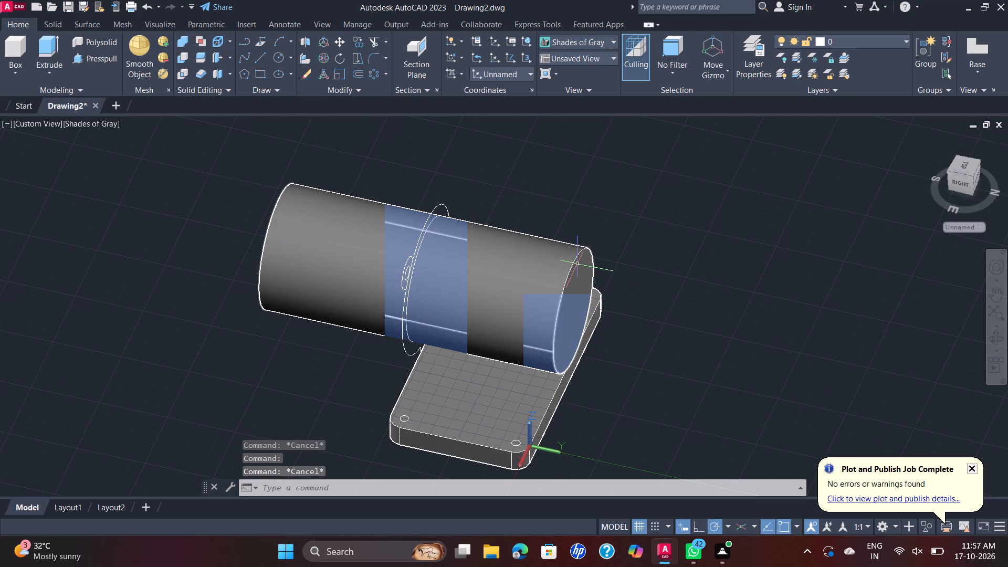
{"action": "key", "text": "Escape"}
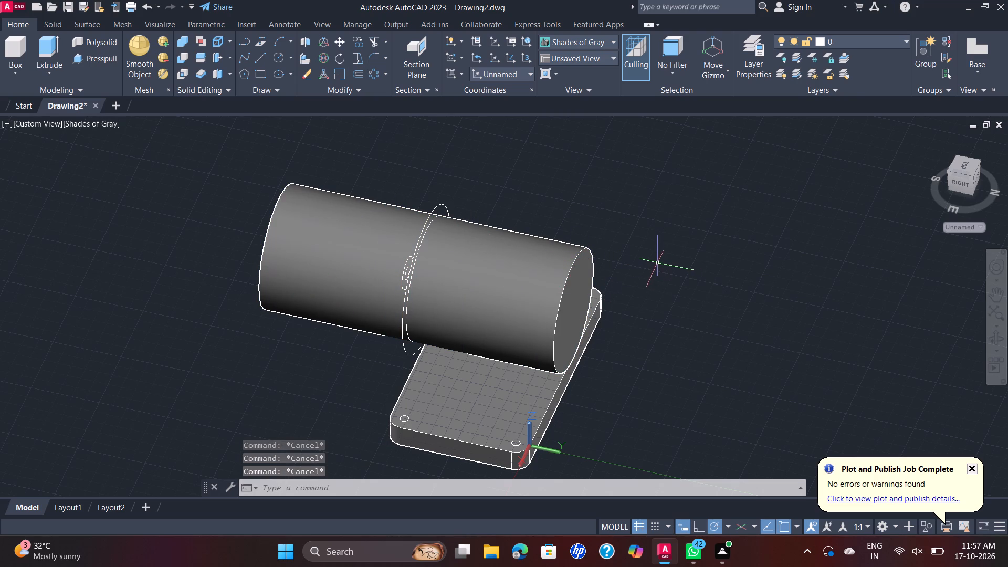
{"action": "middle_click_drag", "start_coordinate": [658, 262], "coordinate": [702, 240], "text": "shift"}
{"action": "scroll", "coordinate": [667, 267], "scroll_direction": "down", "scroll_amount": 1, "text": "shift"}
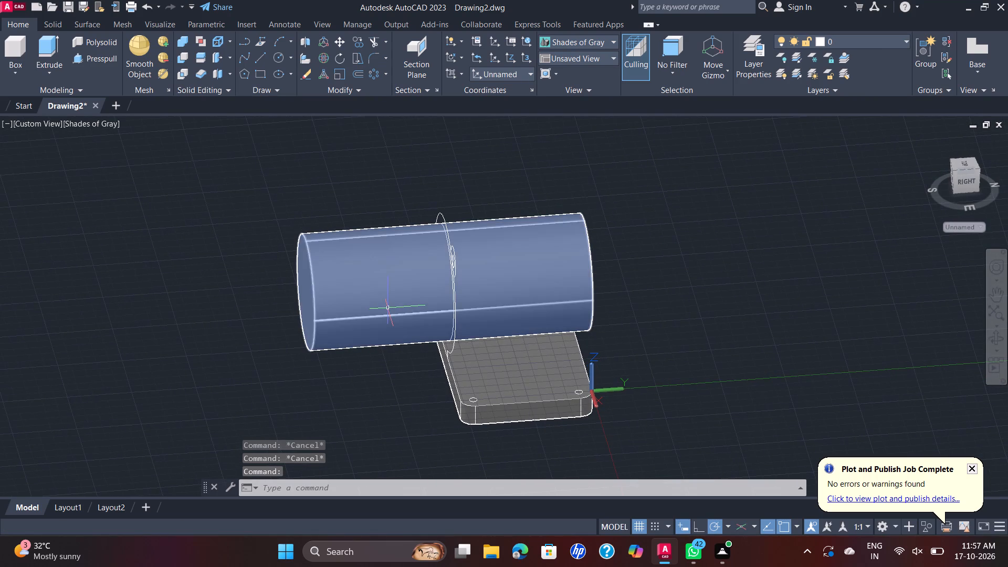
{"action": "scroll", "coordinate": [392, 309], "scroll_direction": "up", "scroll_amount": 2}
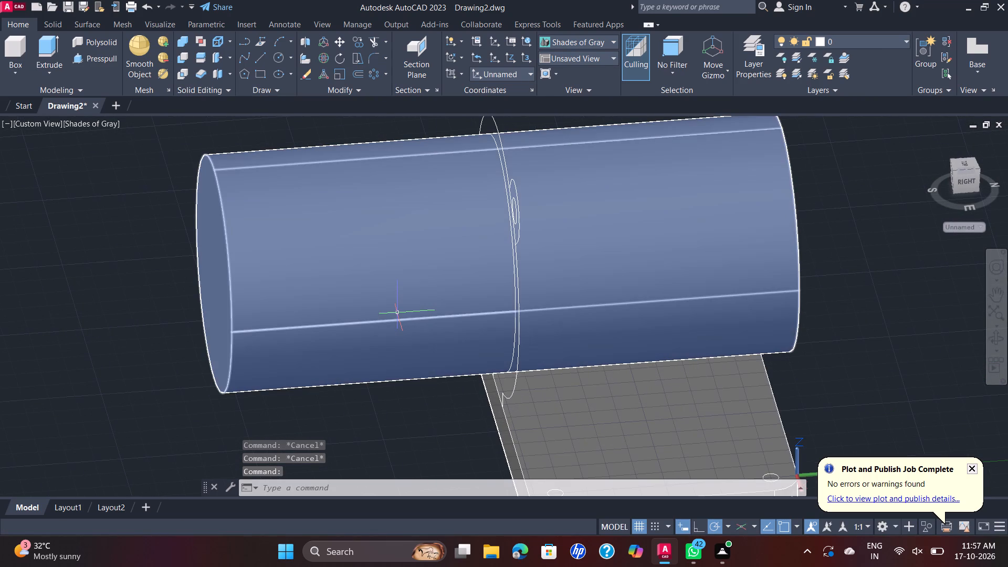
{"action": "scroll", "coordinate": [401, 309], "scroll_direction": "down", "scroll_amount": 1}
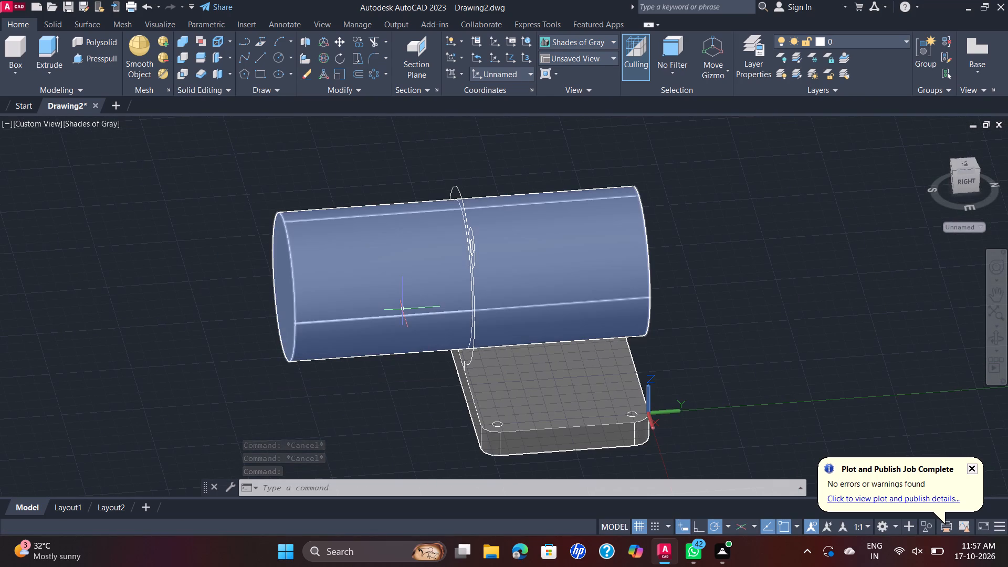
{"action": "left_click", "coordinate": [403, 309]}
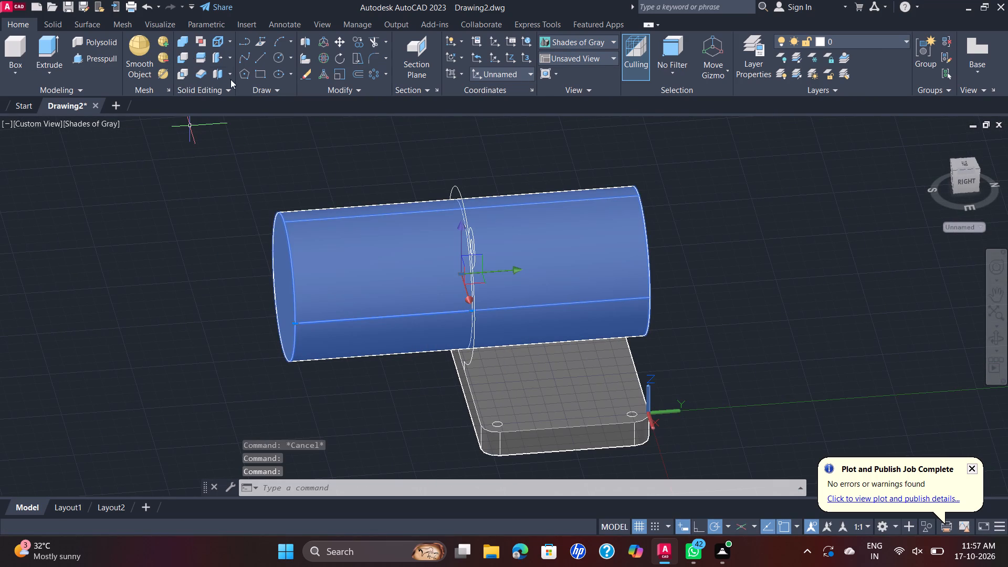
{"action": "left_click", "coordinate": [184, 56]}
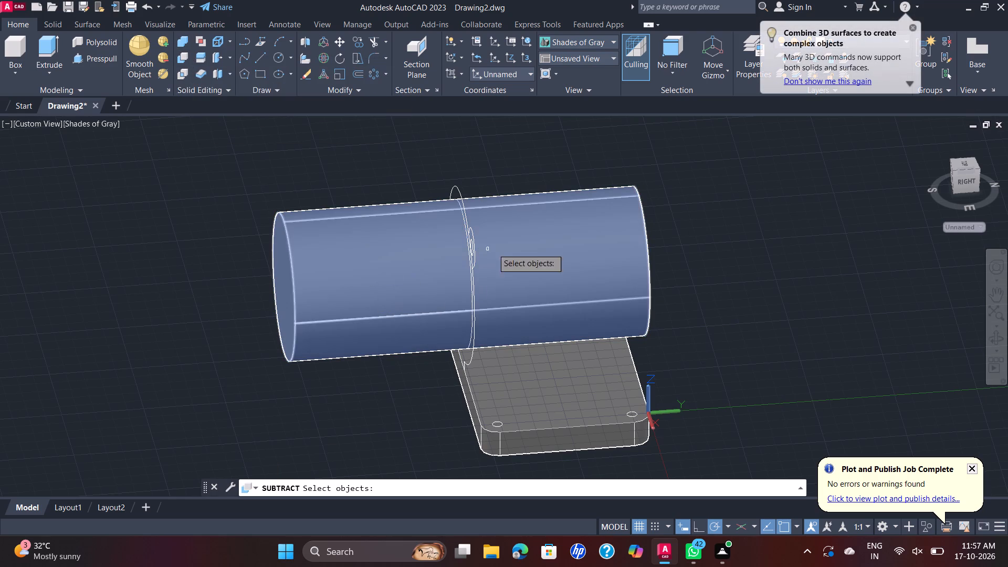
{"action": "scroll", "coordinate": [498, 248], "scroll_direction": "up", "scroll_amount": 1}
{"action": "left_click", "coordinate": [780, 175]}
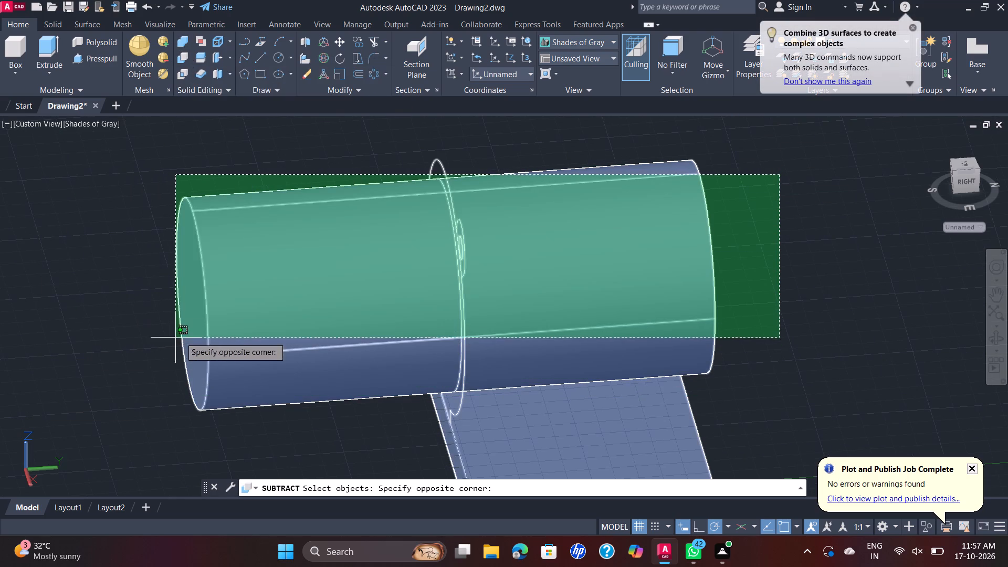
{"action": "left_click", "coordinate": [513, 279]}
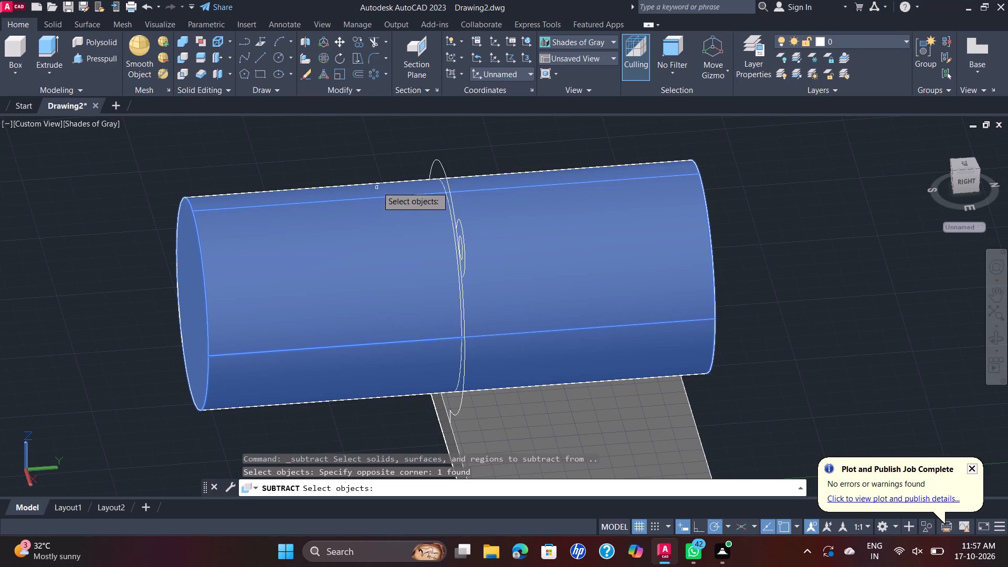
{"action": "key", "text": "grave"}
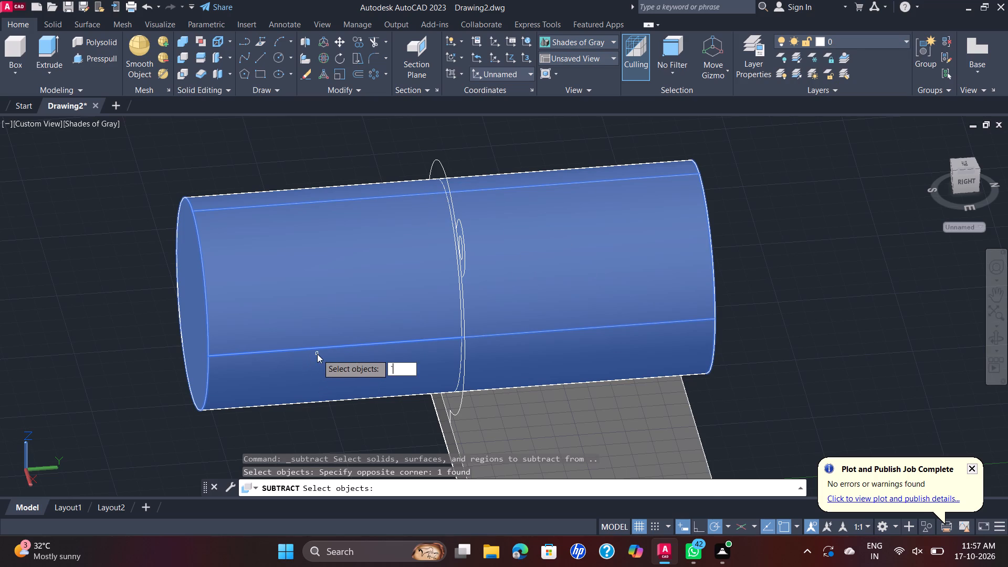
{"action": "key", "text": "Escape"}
Explode the full-length cylinder passing through the ring into separate surfaces.
{"action": "left_click", "coordinate": [343, 309]}
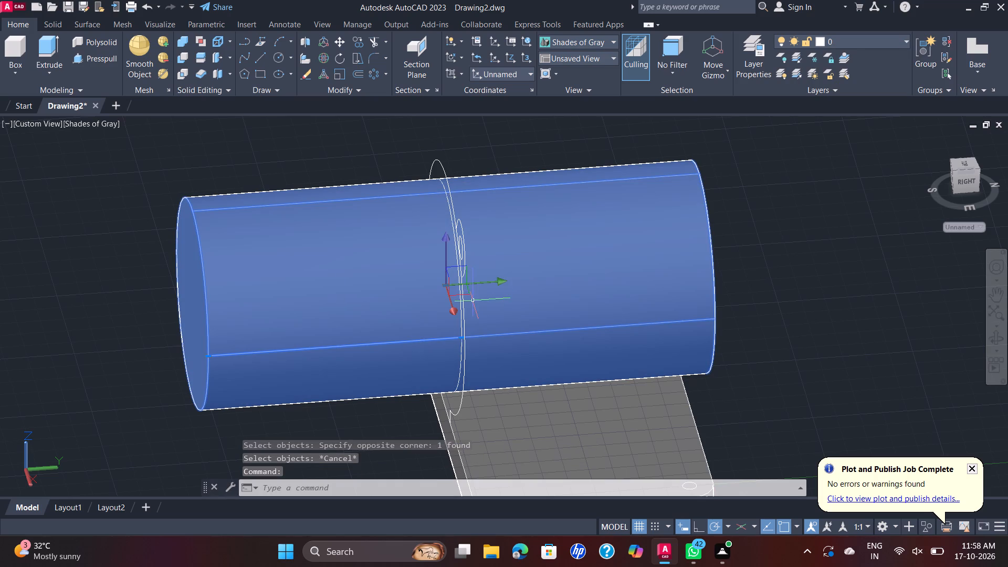
{"action": "key", "text": "e"}
{"action": "key", "text": "x"}
{"action": "left_click", "coordinate": [463, 346]}
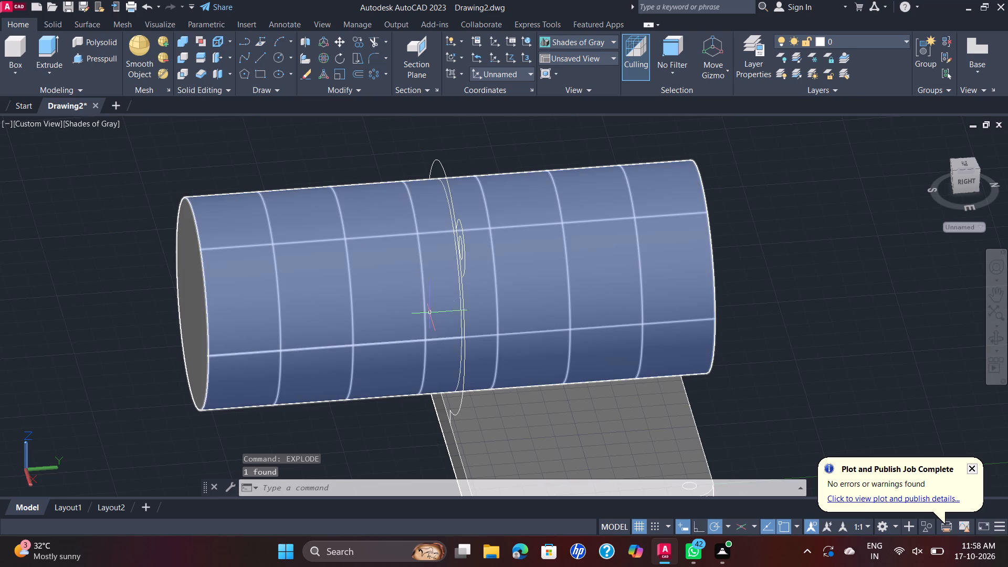
Delete the exploded cylinder's curved side surface between its two circular end faces.
{"action": "left_click", "coordinate": [277, 327]}
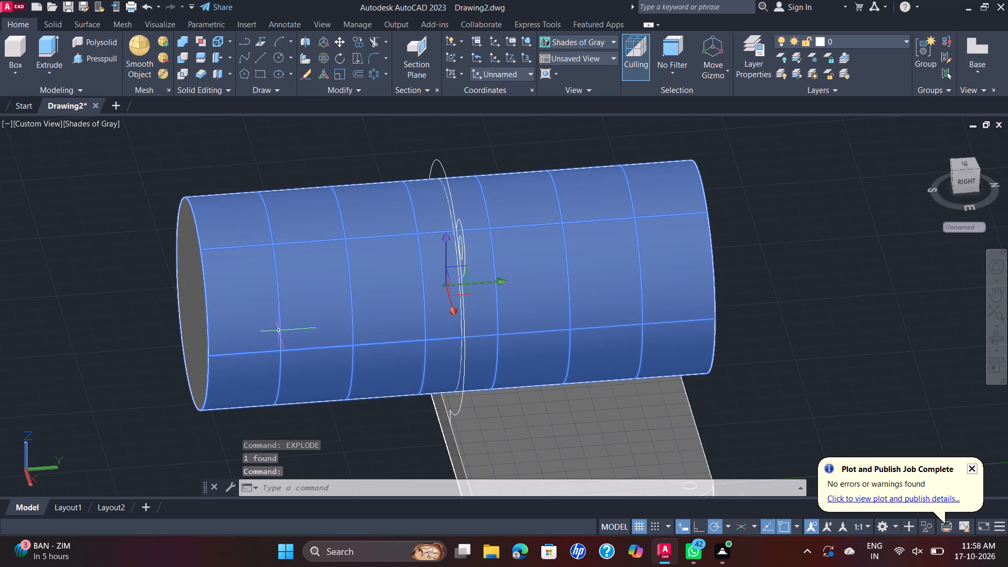
{"action": "key", "text": "Delete"}
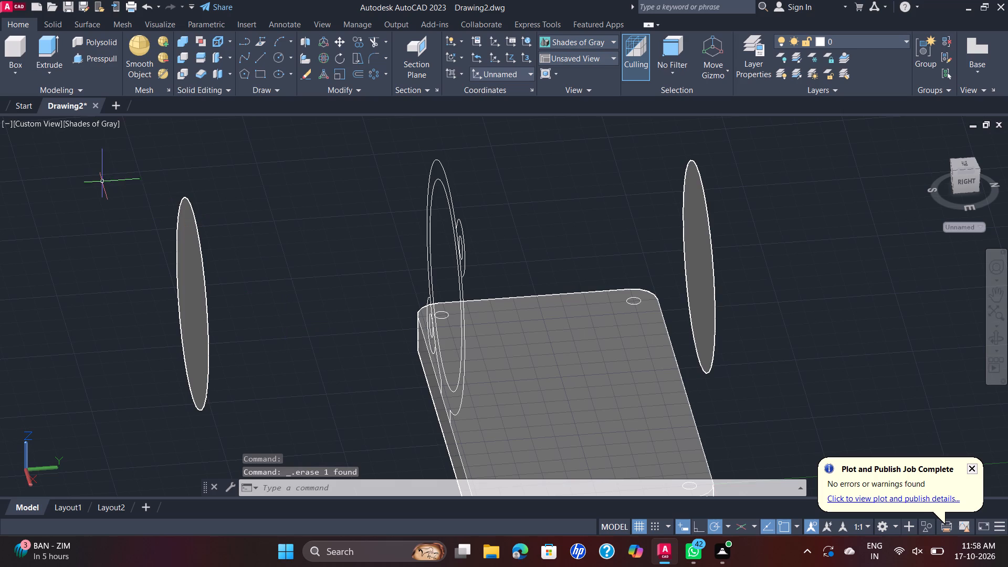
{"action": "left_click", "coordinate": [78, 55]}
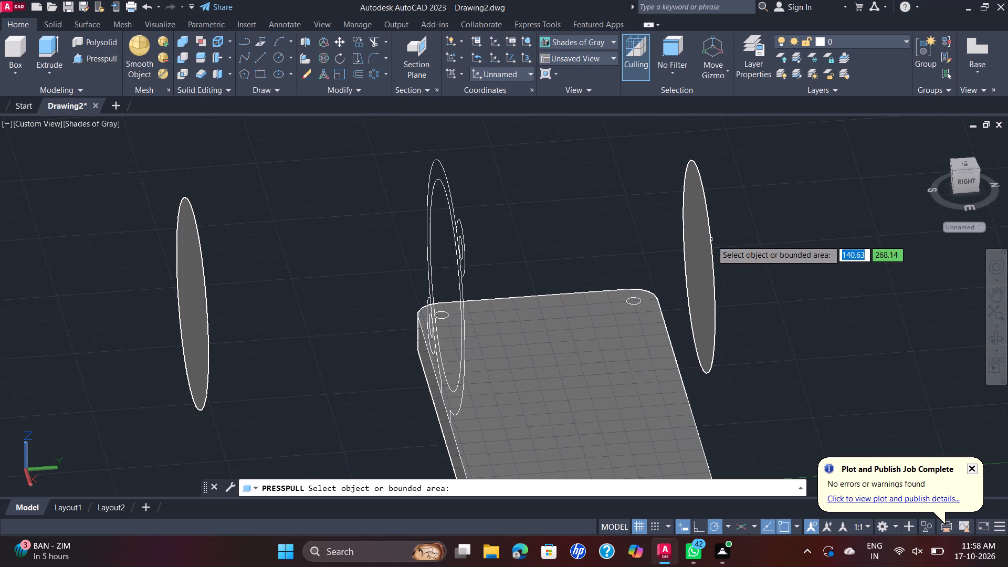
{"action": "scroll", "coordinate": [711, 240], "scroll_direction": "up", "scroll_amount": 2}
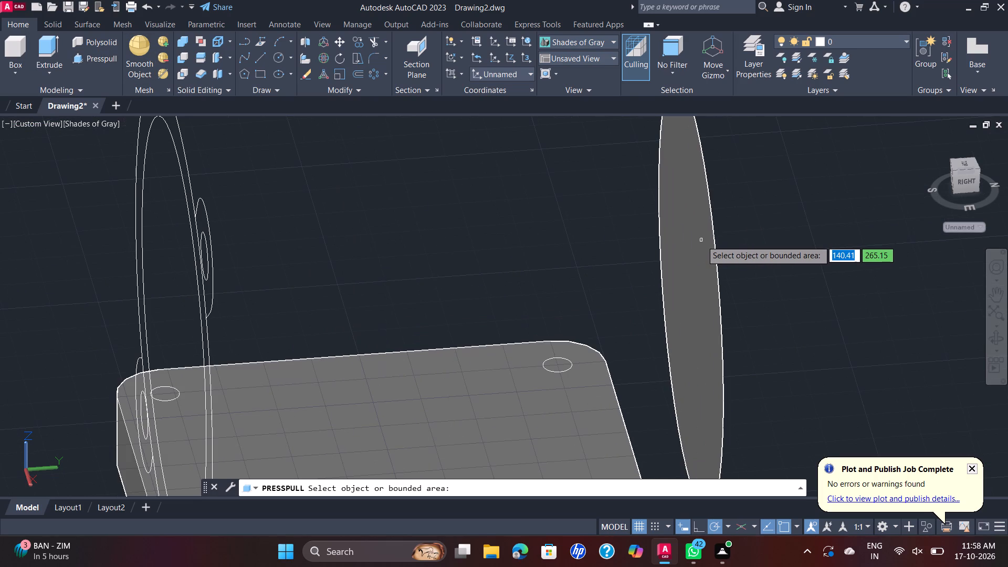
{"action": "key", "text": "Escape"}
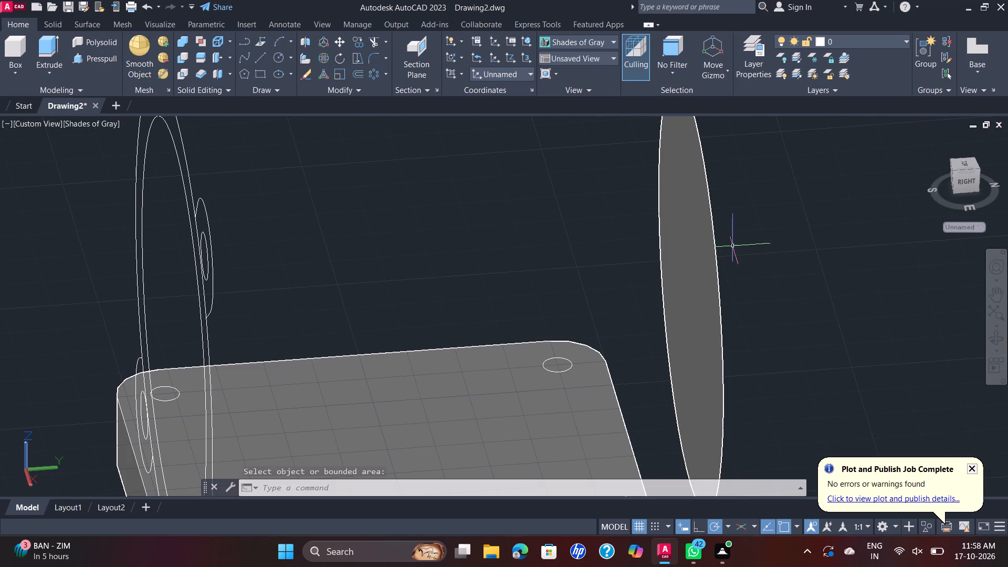
Delete the two circular end faces left over from the exploded cylinder on either side of the ring.
{"action": "left_click", "coordinate": [707, 262]}
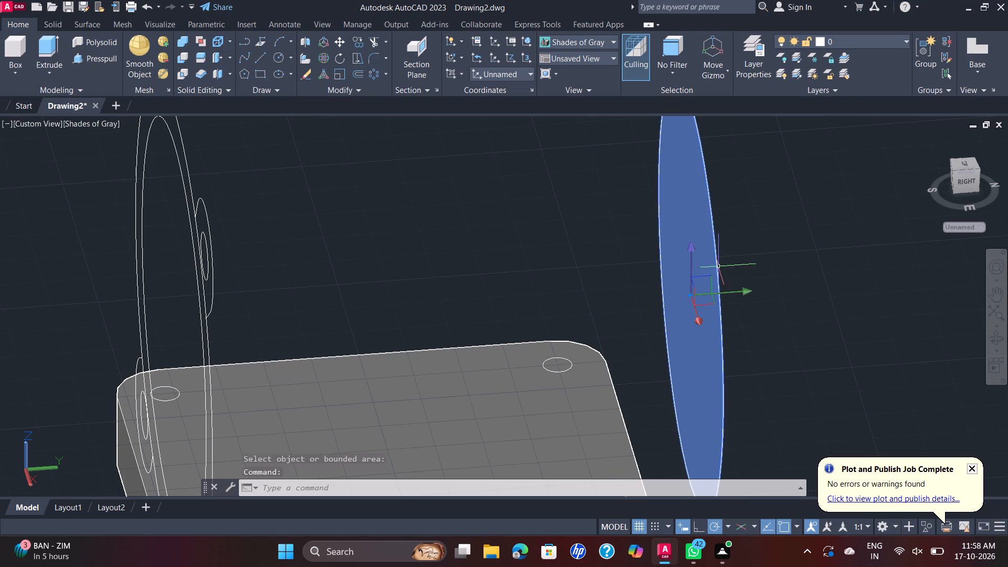
{"action": "key", "text": "Delete"}
{"action": "scroll", "coordinate": [719, 265], "scroll_direction": "down", "scroll_amount": 4}
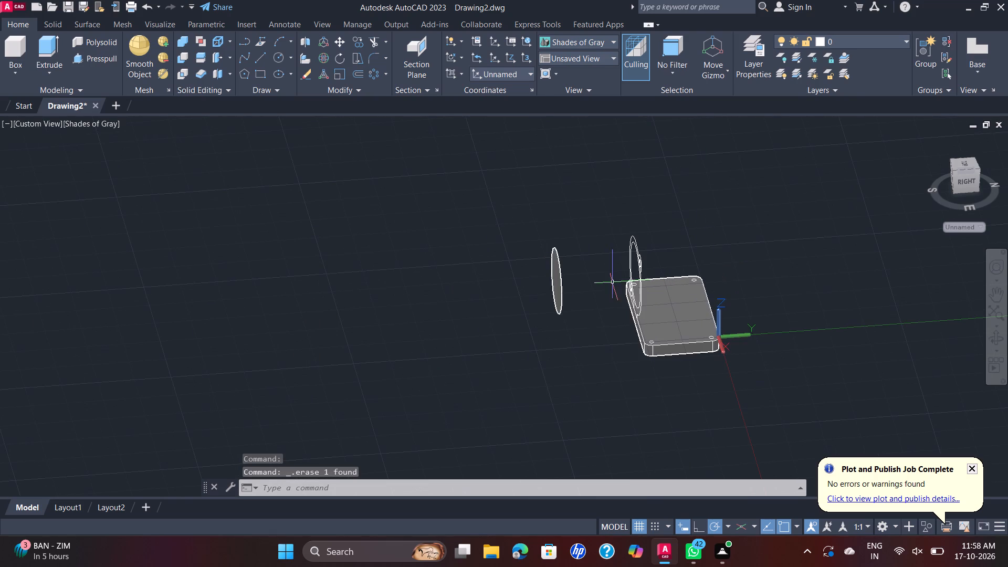
{"action": "left_click", "coordinate": [553, 286]}
{"action": "key", "text": "Delete"}
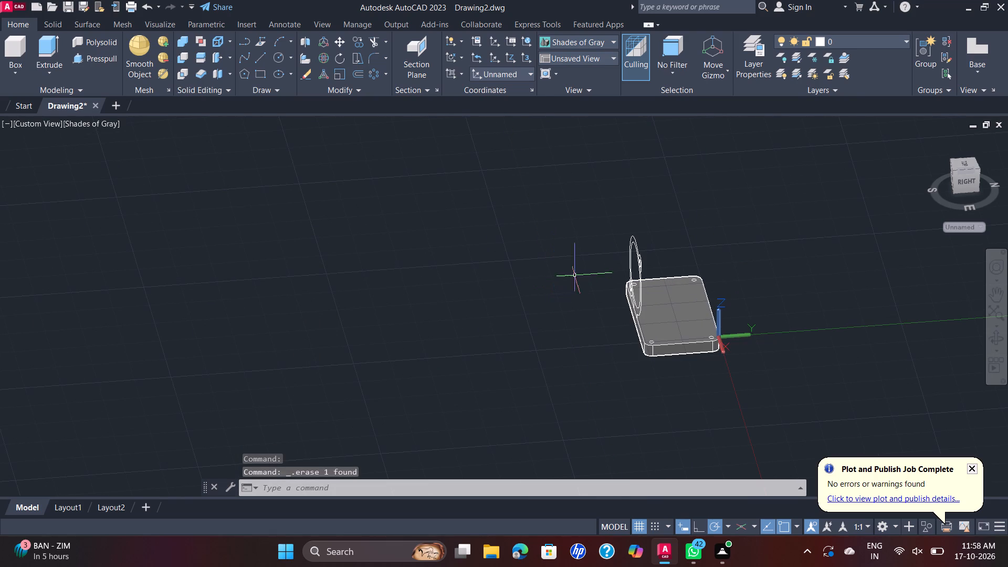
Extrude the ring's outer profile with its support 108 toward the front, away from the base plate.
{"action": "scroll", "coordinate": [659, 255], "scroll_direction": "up", "scroll_amount": 4}
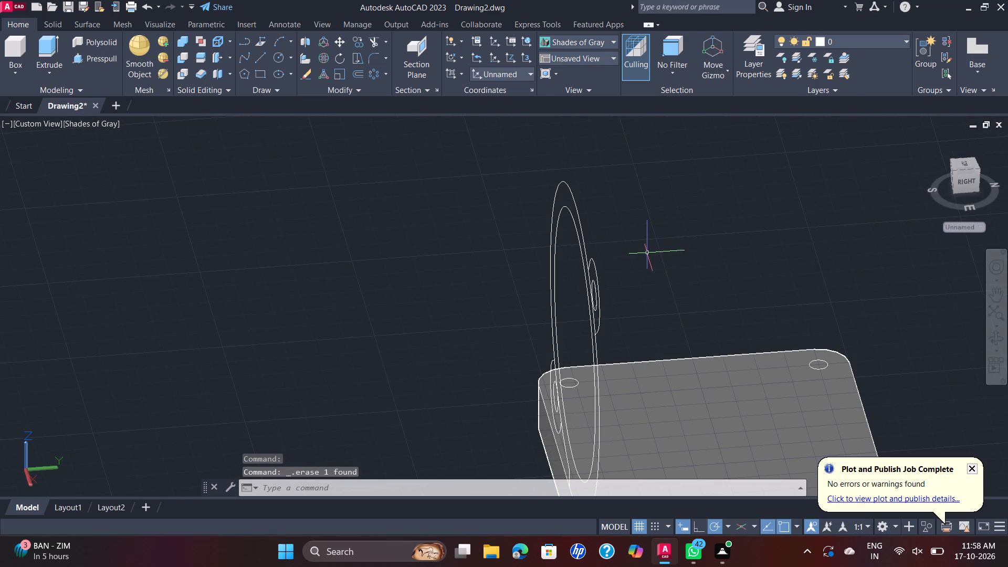
{"action": "left_click", "coordinate": [101, 55]}
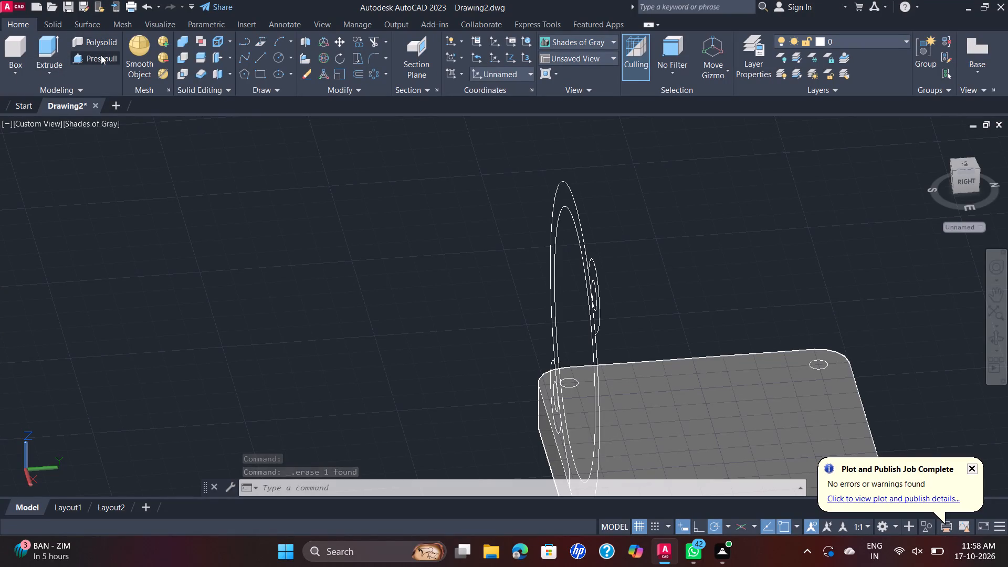
{"action": "key", "text": "Escape"}
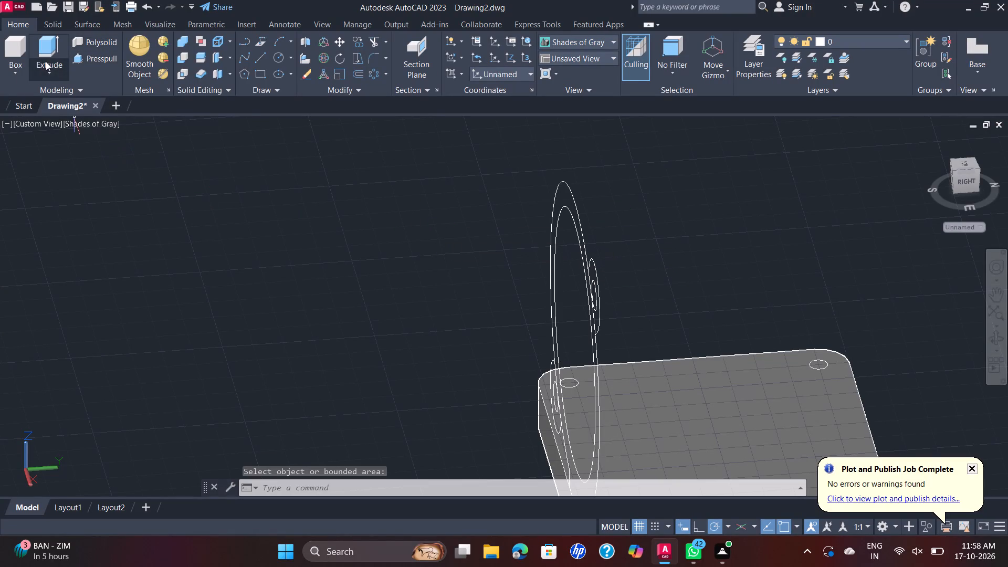
{"action": "left_click", "coordinate": [46, 61]}
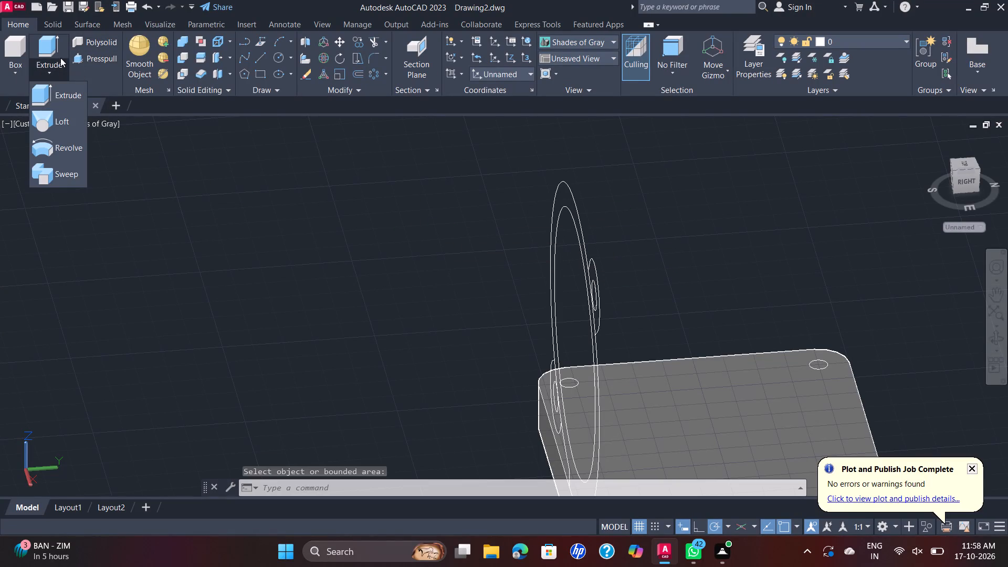
{"action": "left_click", "coordinate": [39, 50]}
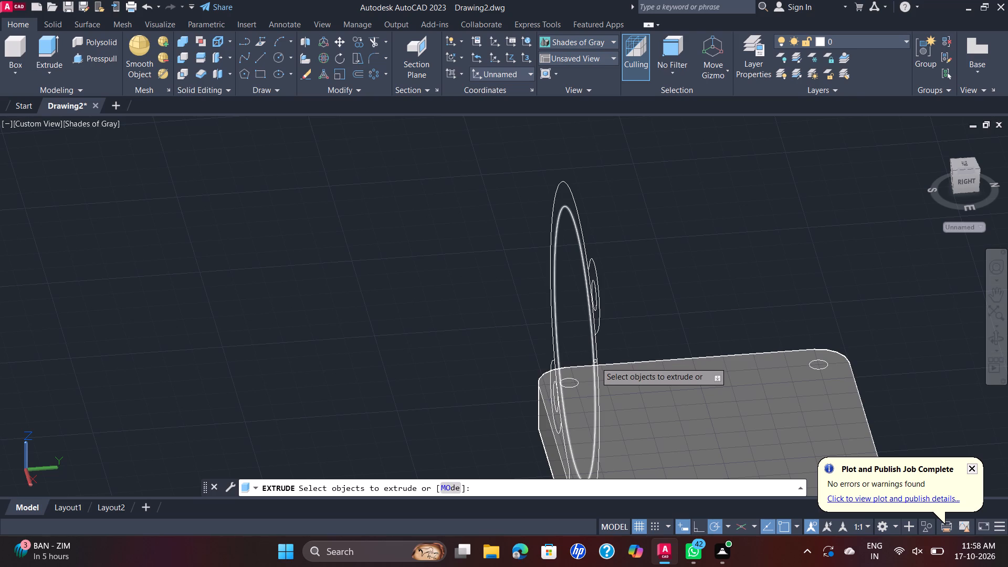
{"action": "left_click", "coordinate": [595, 362]}
{"action": "left_click", "coordinate": [640, 344]}
{"action": "key", "text": "Escape"}
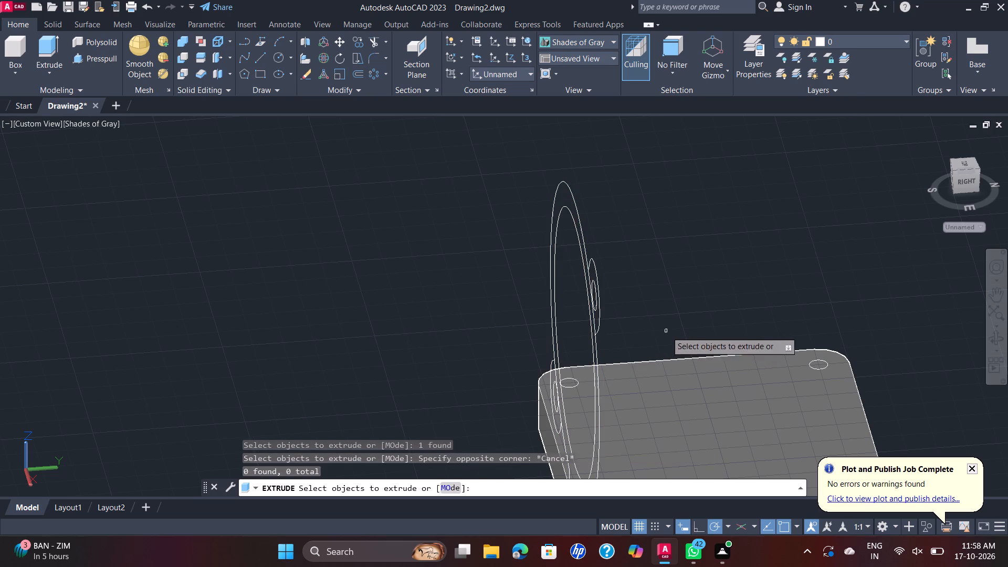
{"action": "left_click", "coordinate": [554, 196]}
{"action": "right_click", "coordinate": [625, 204]}
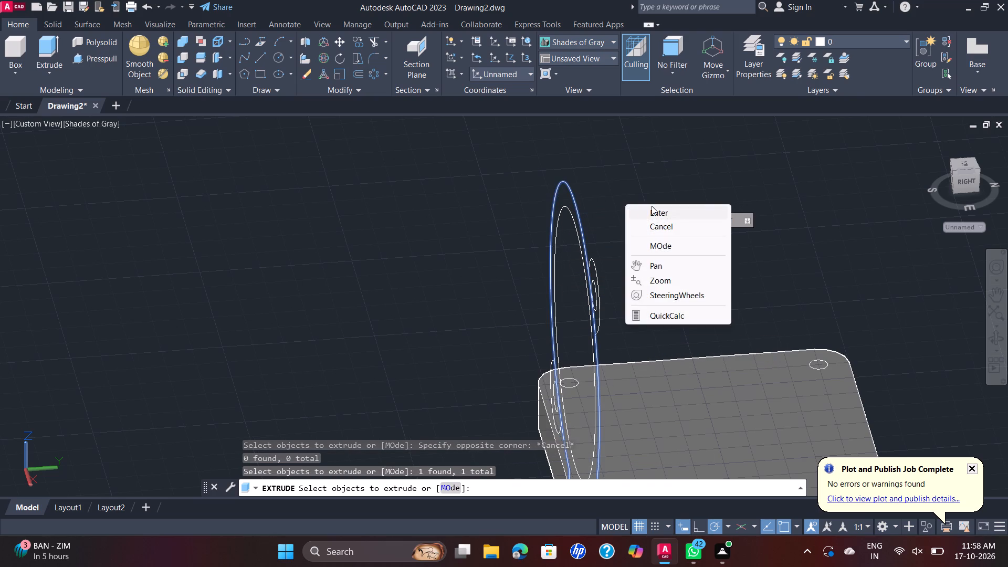
{"action": "left_click", "coordinate": [651, 206]}
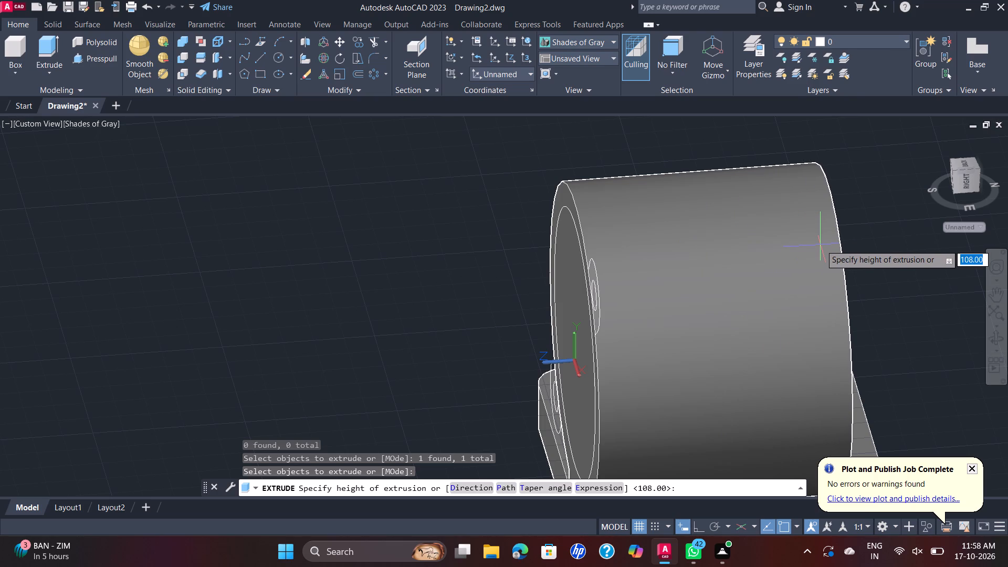
{"action": "type", "text": "108"}
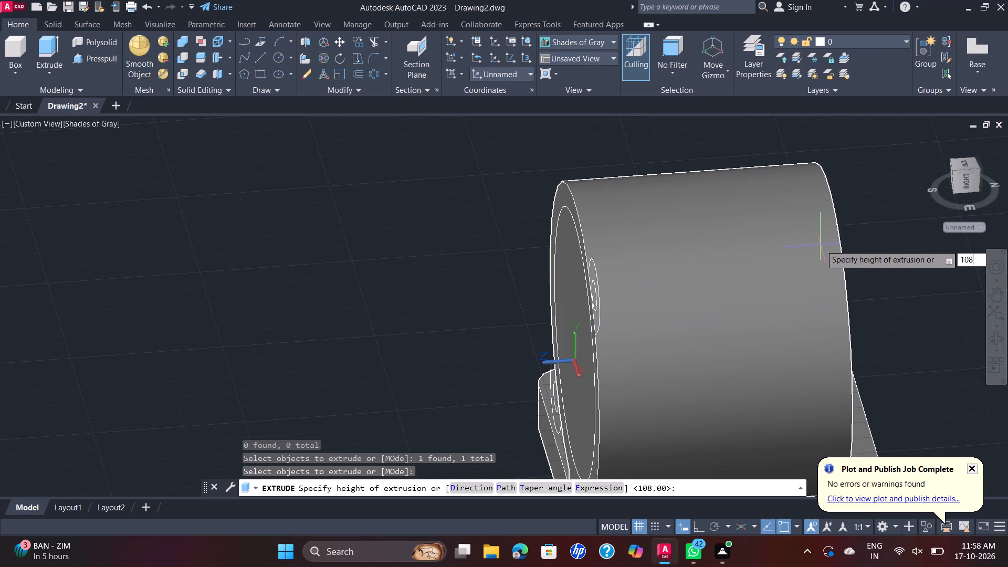
{"action": "key", "text": "Return"}
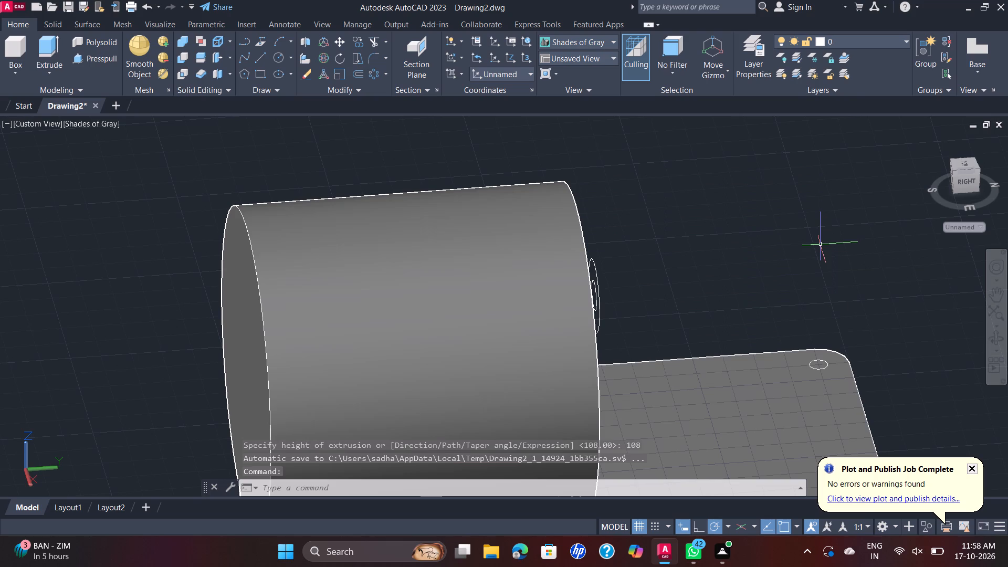
Presspull the ring's inner circle 108 outward over the base plate.
{"action": "scroll", "coordinate": [657, 207], "scroll_direction": "down", "scroll_amount": 2}
{"action": "scroll", "coordinate": [669, 218], "scroll_direction": "up", "scroll_amount": 1}
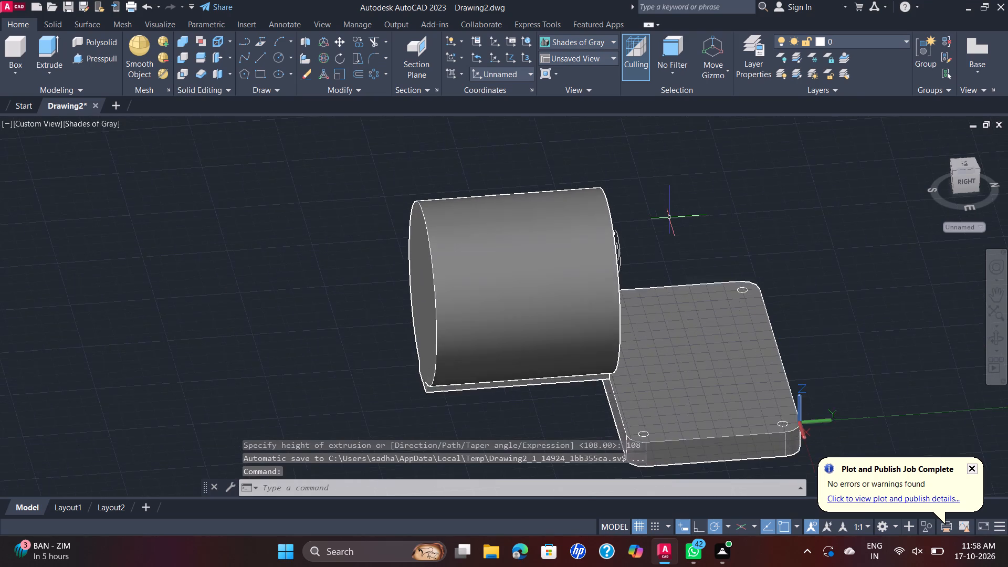
{"action": "scroll", "coordinate": [669, 218], "scroll_direction": "up", "scroll_amount": 1}
{"action": "scroll", "coordinate": [669, 219], "scroll_direction": "down", "scroll_amount": 1}
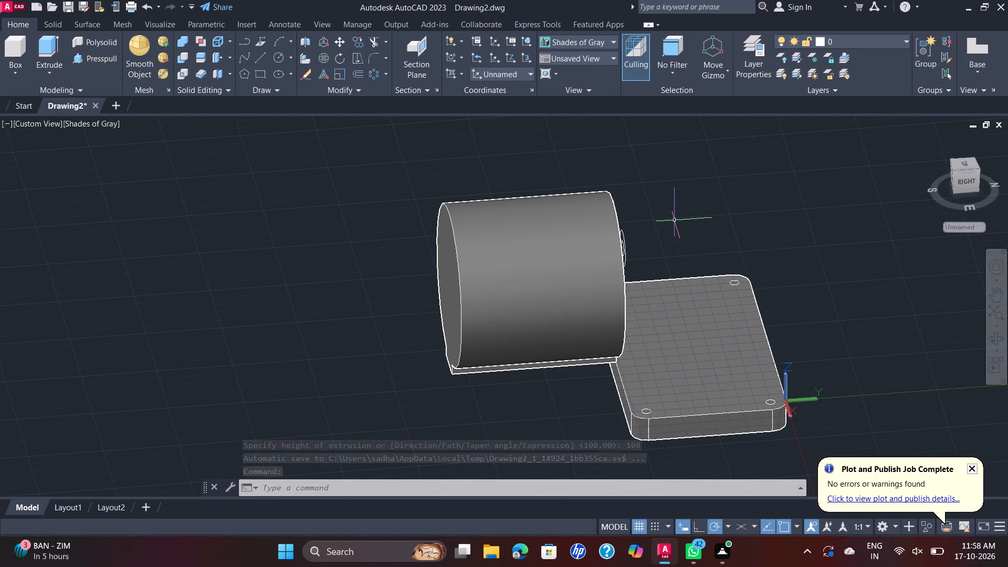
{"action": "scroll", "coordinate": [708, 199], "scroll_direction": "up", "scroll_amount": 1}
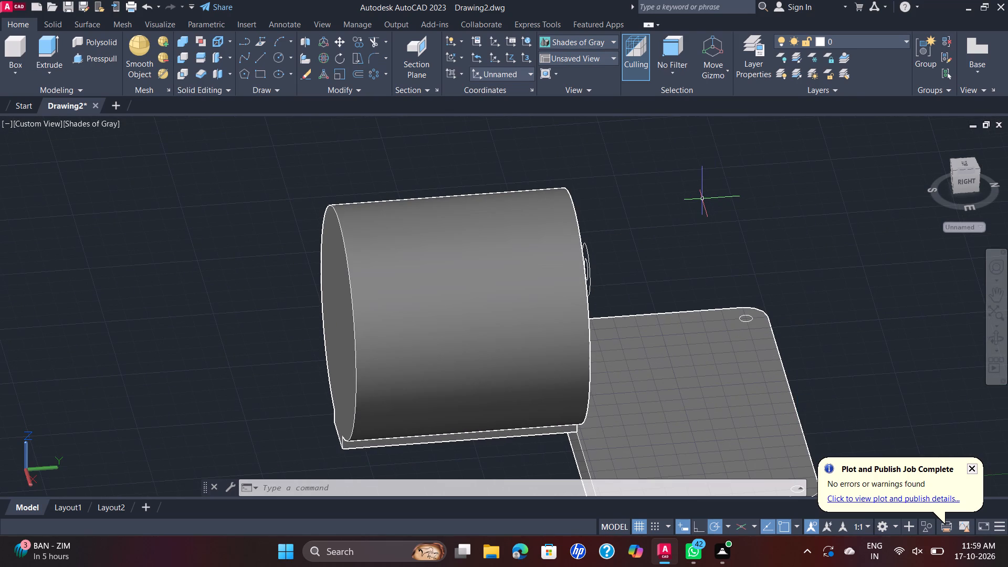
{"action": "scroll", "coordinate": [702, 199], "scroll_direction": "up", "scroll_amount": 1}
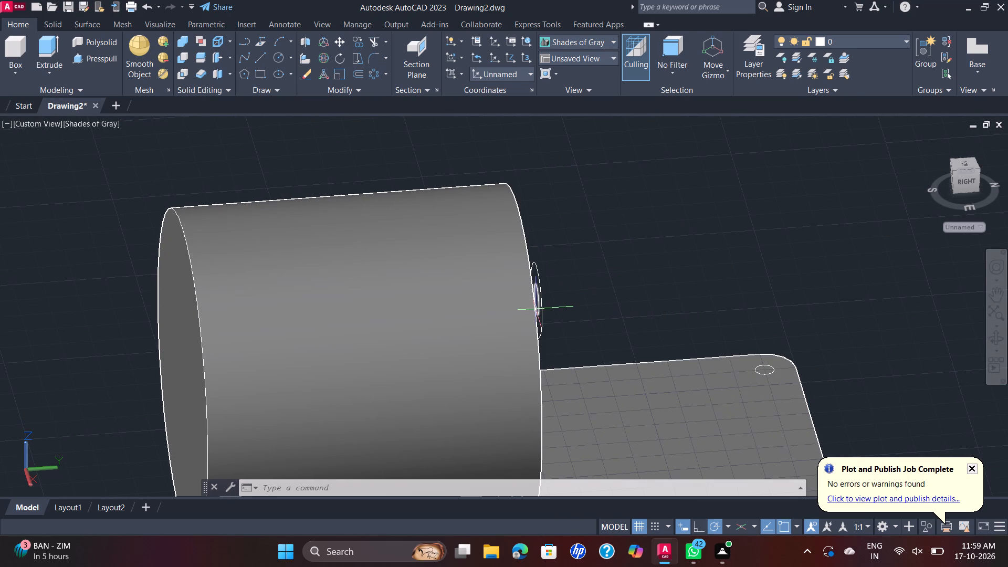
{"action": "scroll", "coordinate": [625, 271], "scroll_direction": "down", "scroll_amount": 1}
{"action": "middle_click_drag", "start_coordinate": [633, 267], "coordinate": [564, 236], "text": "shift"}
{"action": "scroll", "coordinate": [633, 267], "scroll_direction": "down", "scroll_amount": 1, "text": "shift"}
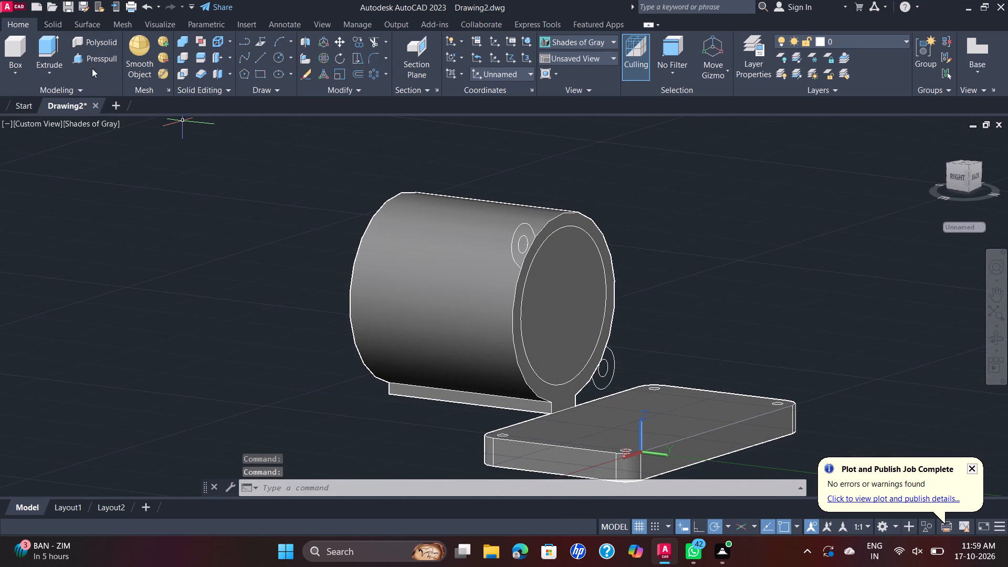
{"action": "left_click", "coordinate": [94, 64]}
{"action": "left_click", "coordinate": [577, 271]}
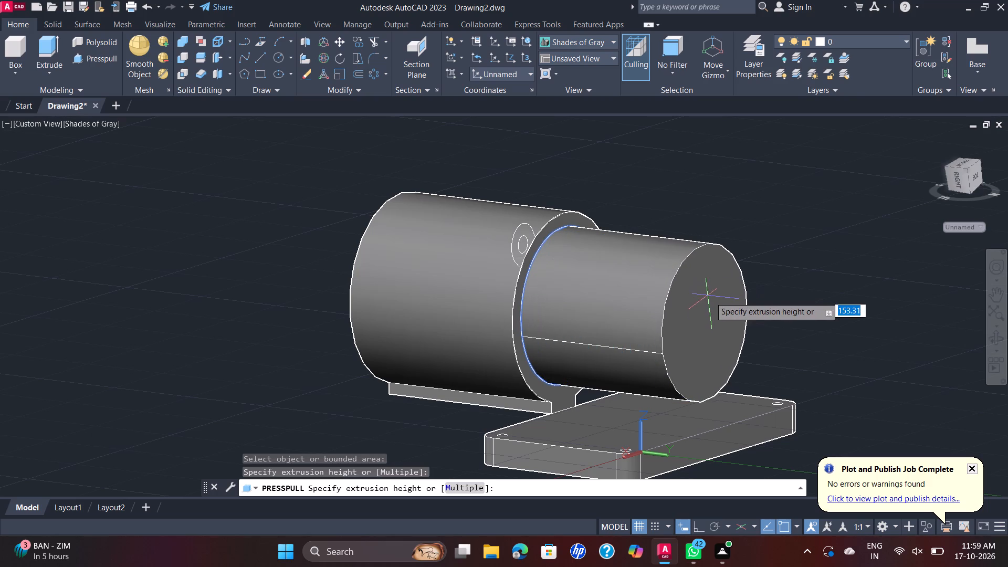
{"action": "type", "text": "10"}
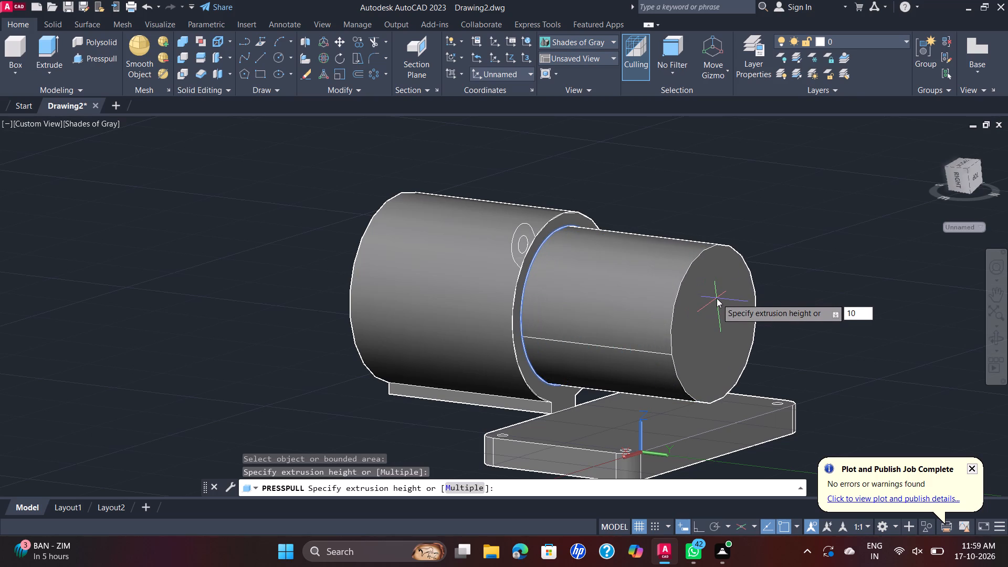
{"action": "key", "text": "8"}
{"action": "key", "text": "Return"}
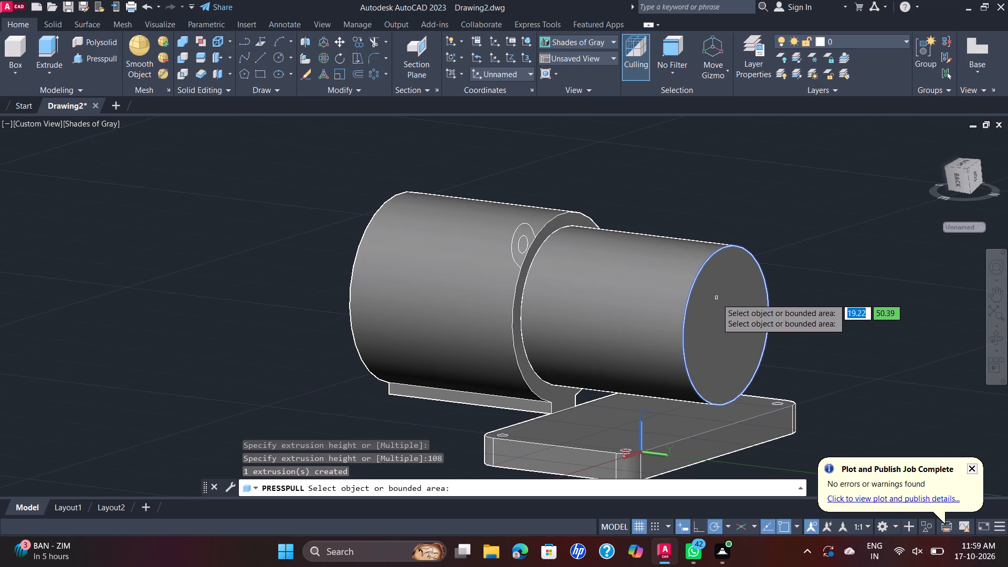
Presspull the inner cylinder's end face back through the ring body past its far end, cutting the bore open.
{"action": "left_click", "coordinate": [716, 298]}
{"action": "left_click", "coordinate": [262, 304]}
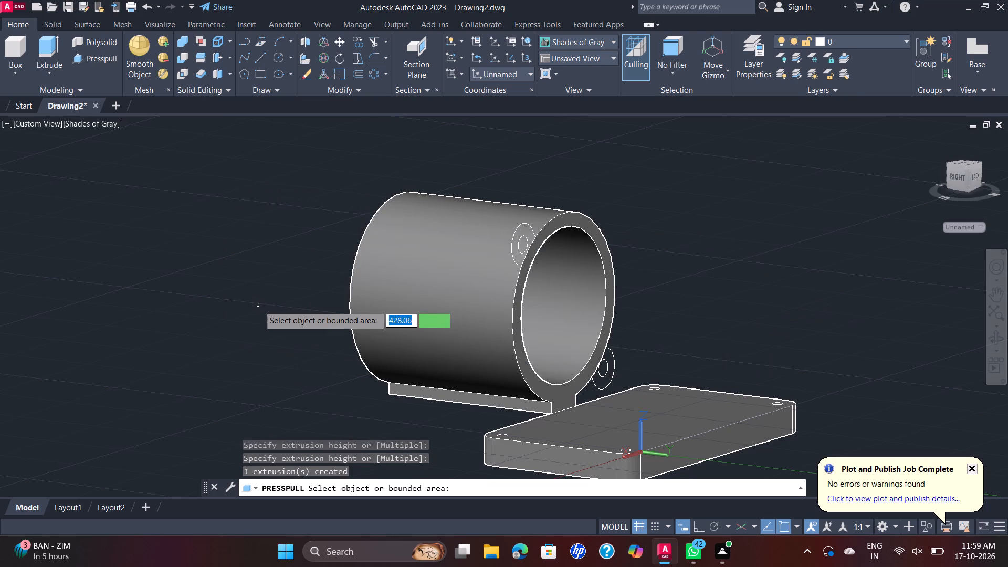
Presspull the upper lug's hole circle along the ring body to beyond its far end.
{"action": "scroll", "coordinate": [520, 244], "scroll_direction": "up", "scroll_amount": 1}
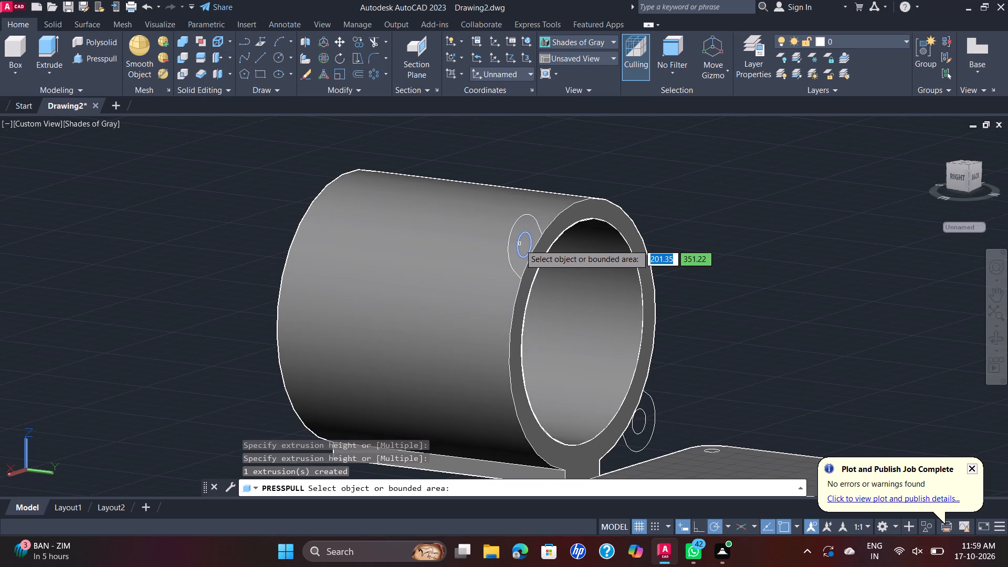
{"action": "scroll", "coordinate": [593, 264], "scroll_direction": "down", "scroll_amount": 1}
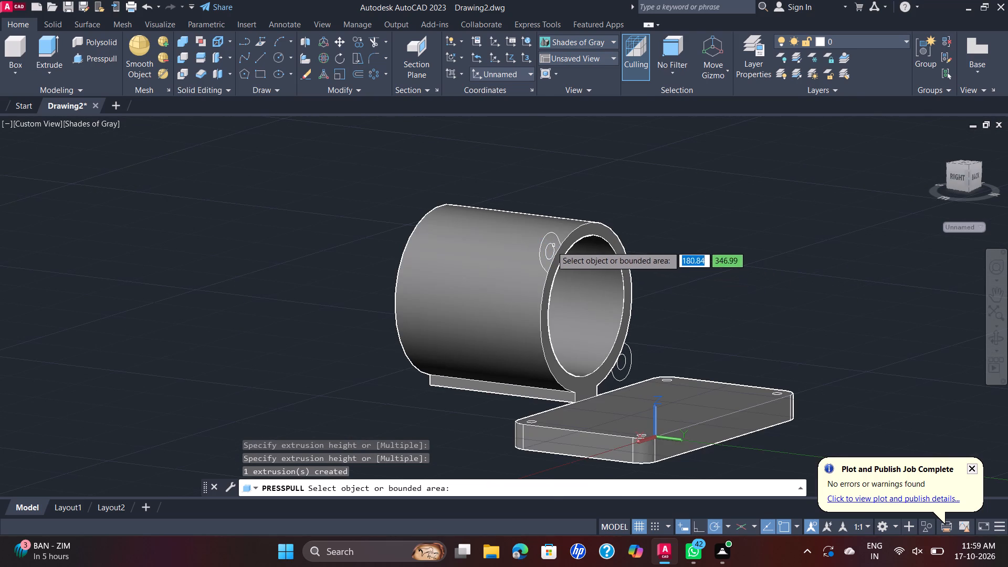
{"action": "scroll", "coordinate": [550, 250], "scroll_direction": "up", "scroll_amount": 2}
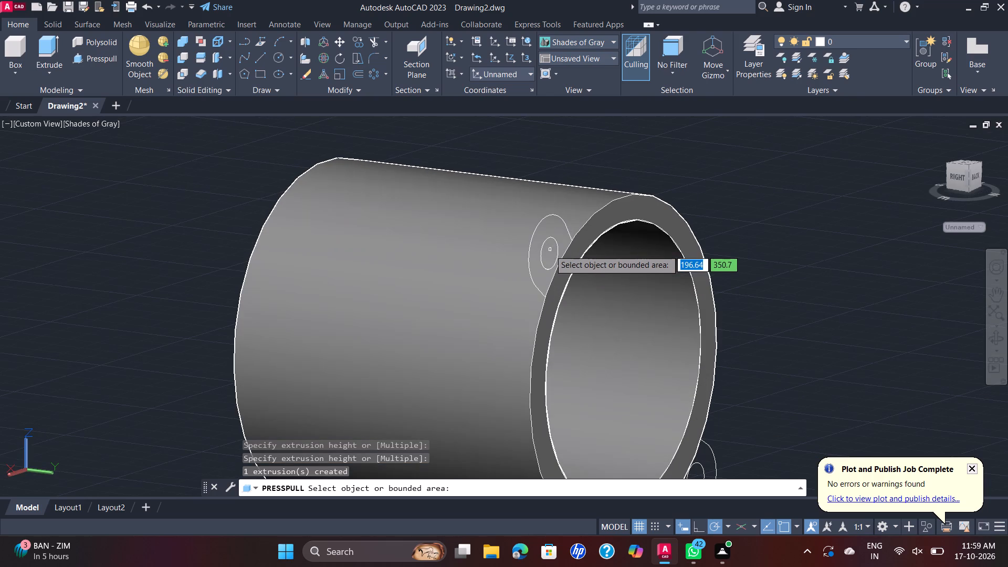
{"action": "left_click", "coordinate": [546, 241]}
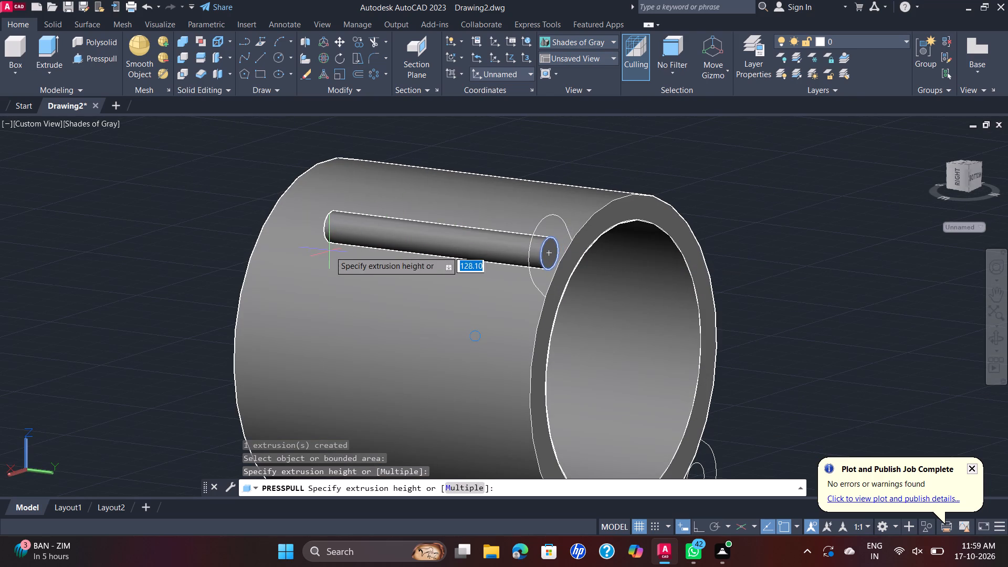
{"action": "left_click", "coordinate": [232, 270]}
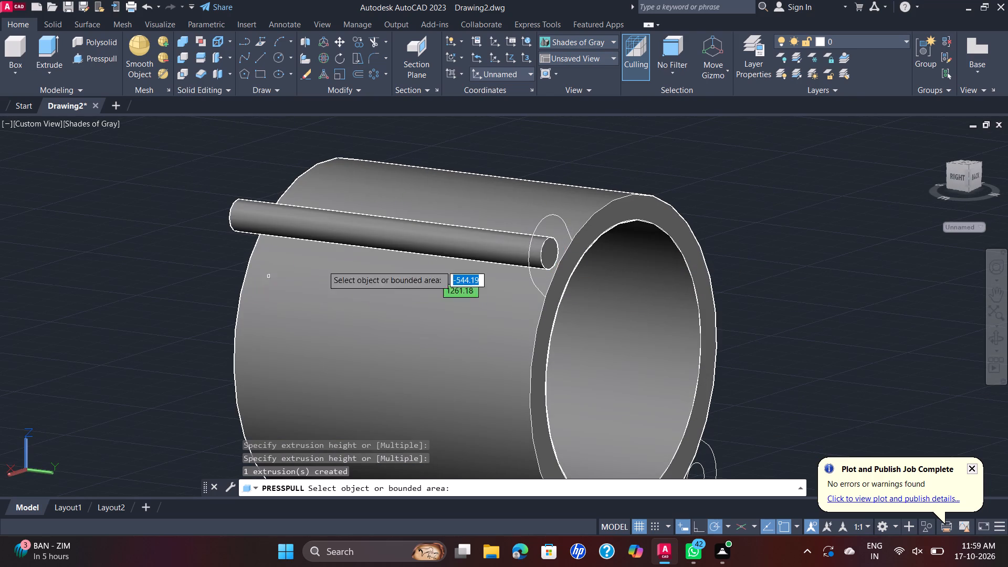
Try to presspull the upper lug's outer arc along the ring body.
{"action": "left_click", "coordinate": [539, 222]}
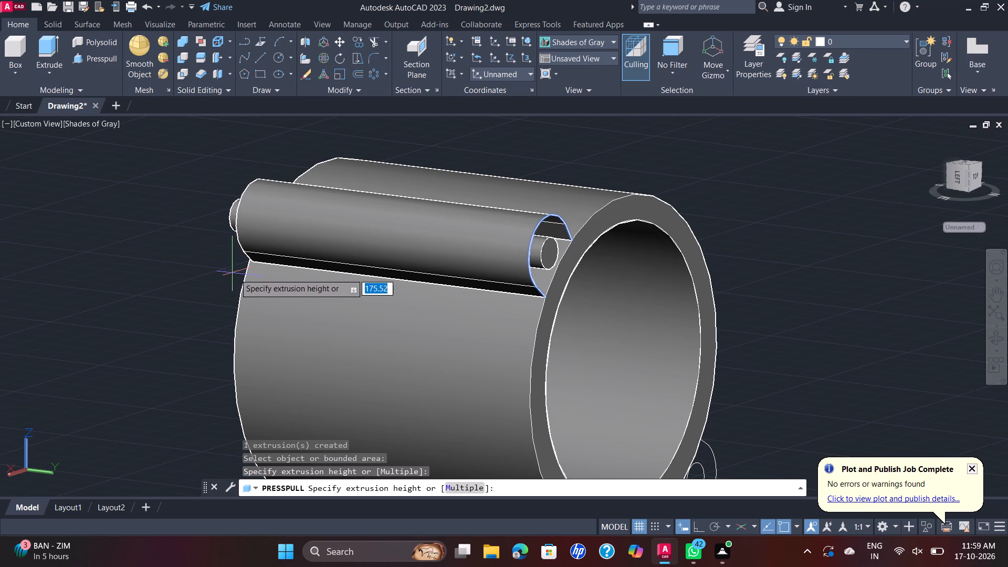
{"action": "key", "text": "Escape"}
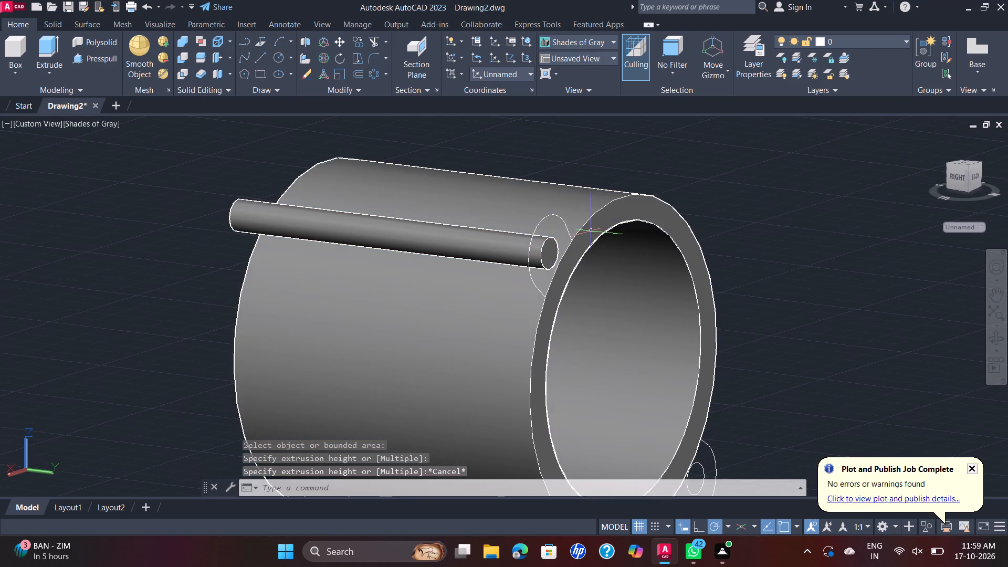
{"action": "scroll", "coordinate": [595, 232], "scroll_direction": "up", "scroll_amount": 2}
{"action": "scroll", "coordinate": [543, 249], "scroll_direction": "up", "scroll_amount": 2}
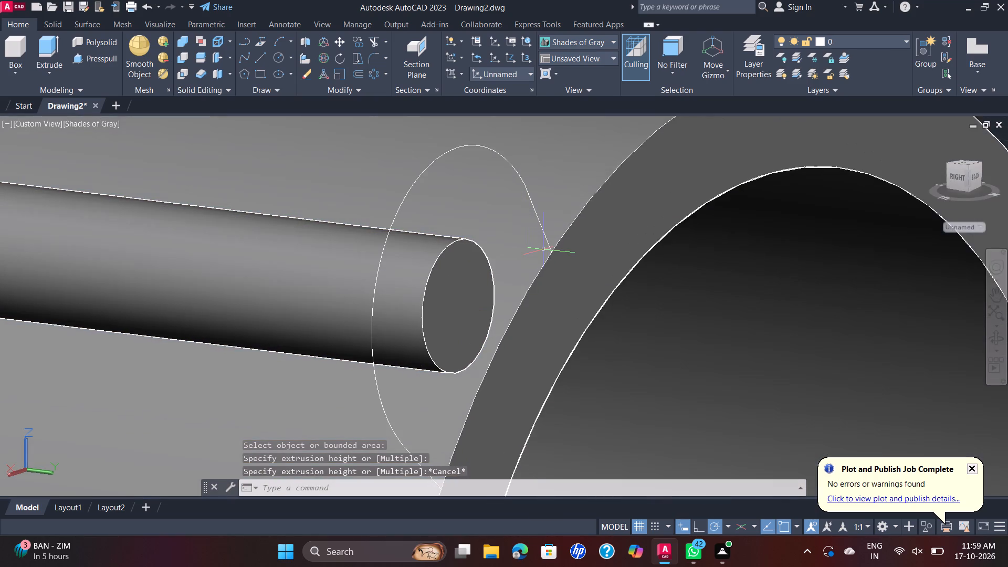
Undo the presspull of the upper lug's hole circle and the bore cut through the cylinder.
{"action": "scroll", "coordinate": [543, 249], "scroll_direction": "down", "scroll_amount": 3}
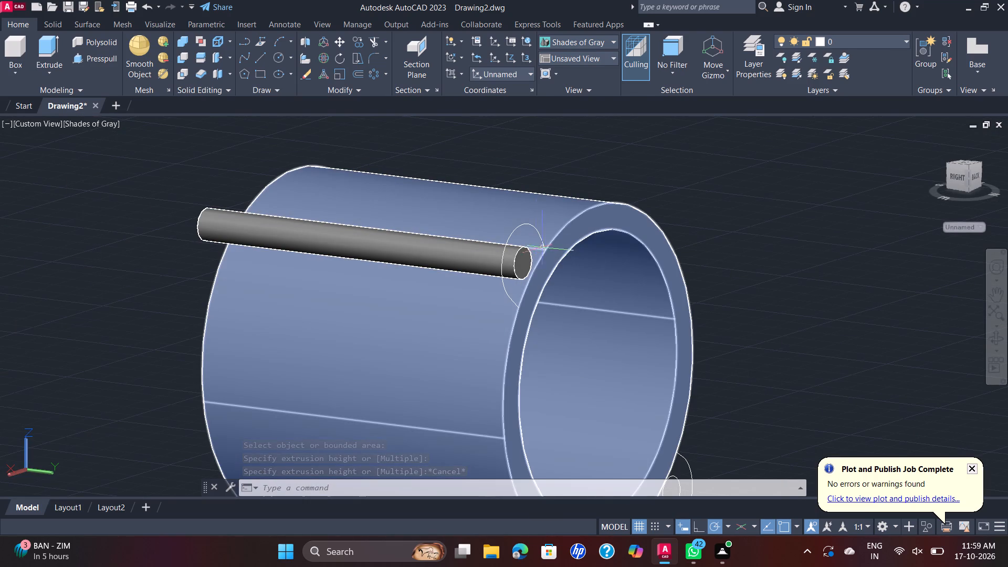
{"action": "scroll", "coordinate": [533, 229], "scroll_direction": "up", "scroll_amount": 1}
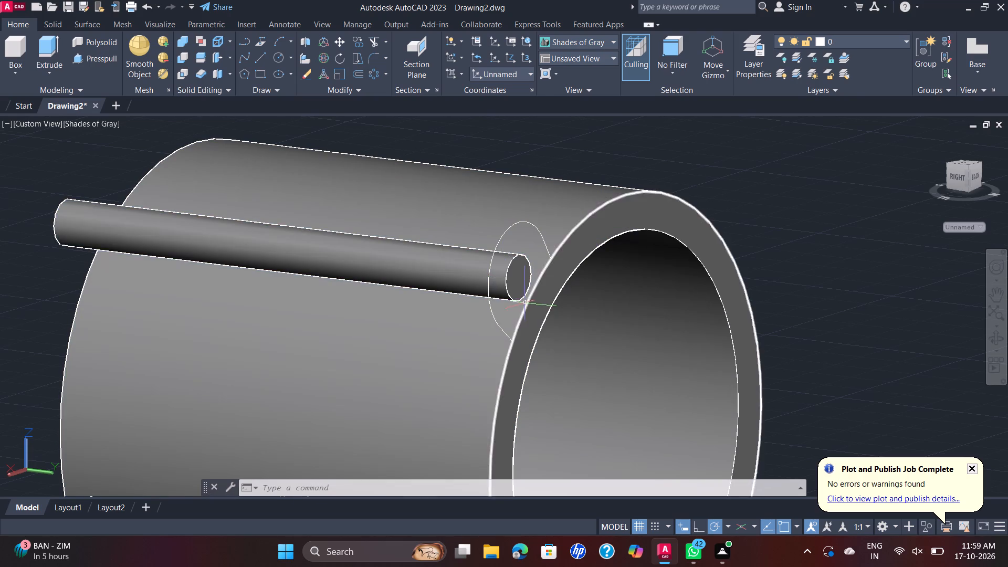
{"action": "key", "text": "ctrl+z"}
{"action": "key", "text": "ctrl+z"}
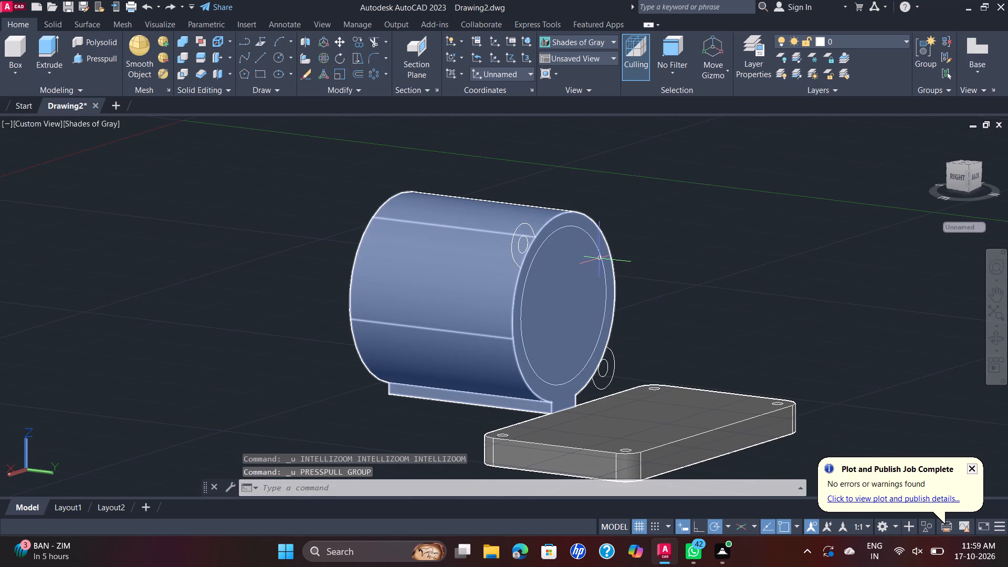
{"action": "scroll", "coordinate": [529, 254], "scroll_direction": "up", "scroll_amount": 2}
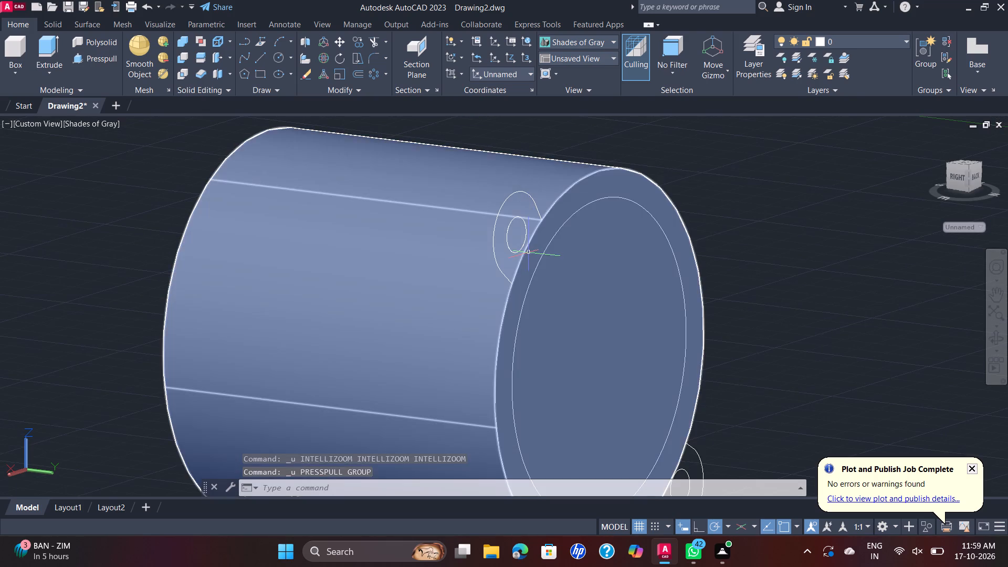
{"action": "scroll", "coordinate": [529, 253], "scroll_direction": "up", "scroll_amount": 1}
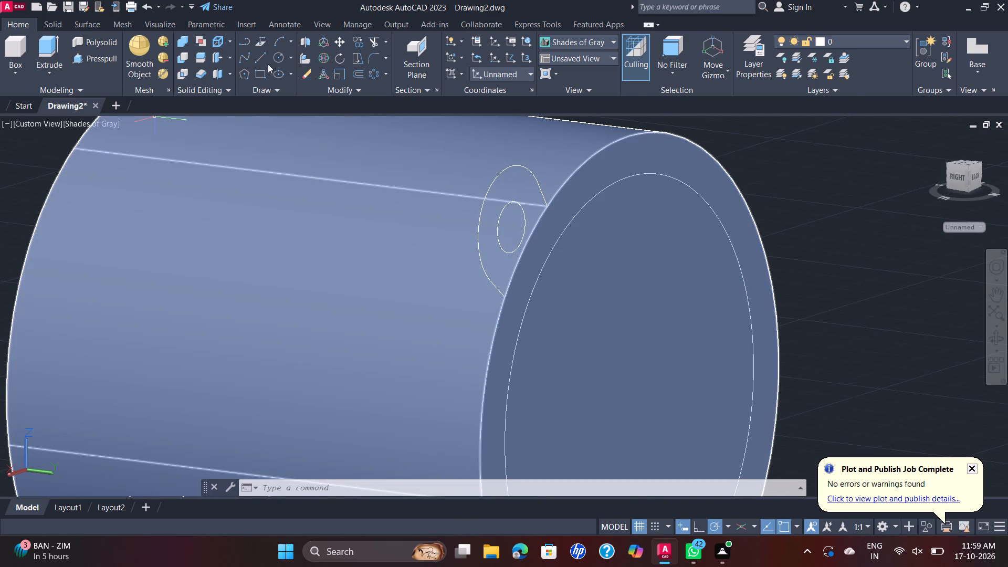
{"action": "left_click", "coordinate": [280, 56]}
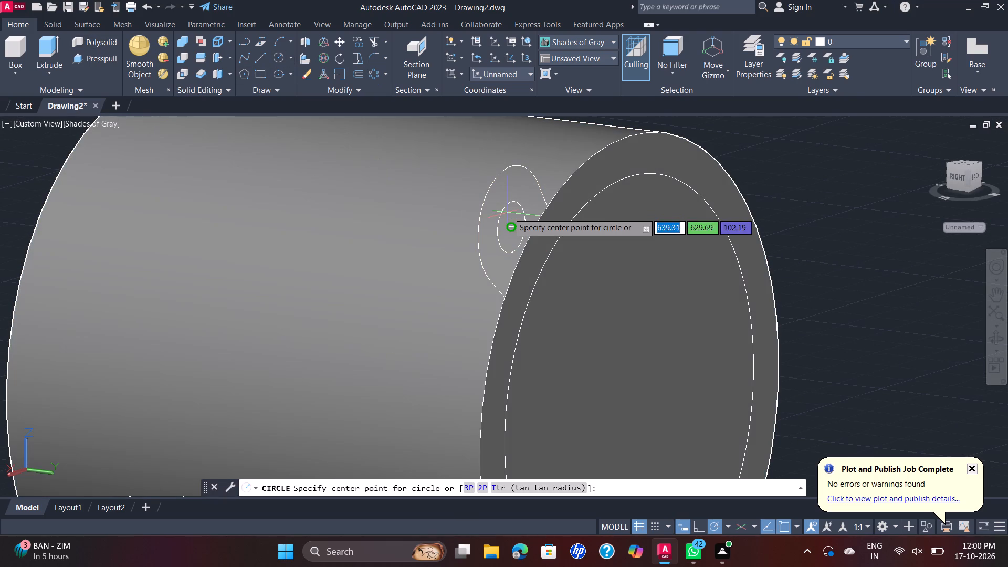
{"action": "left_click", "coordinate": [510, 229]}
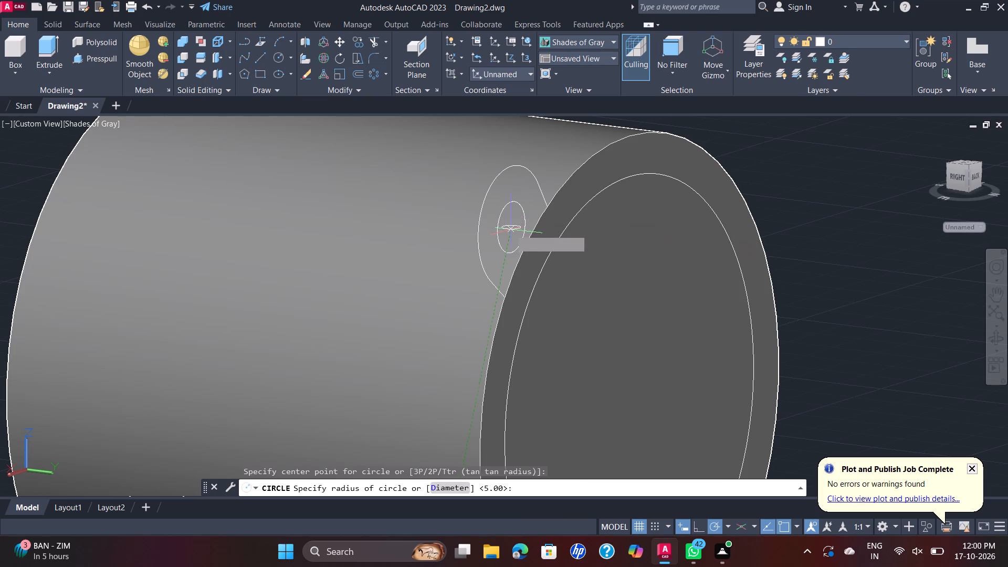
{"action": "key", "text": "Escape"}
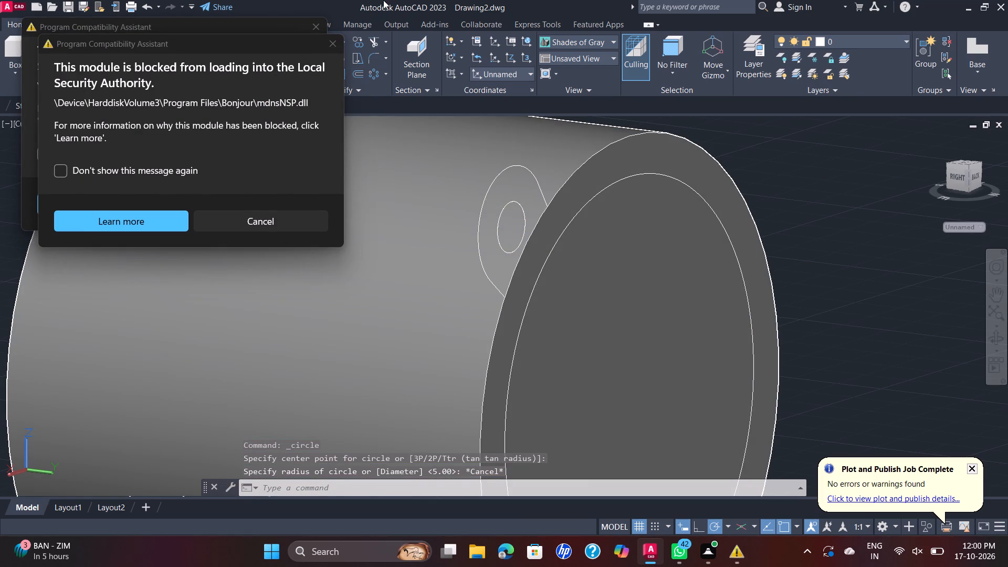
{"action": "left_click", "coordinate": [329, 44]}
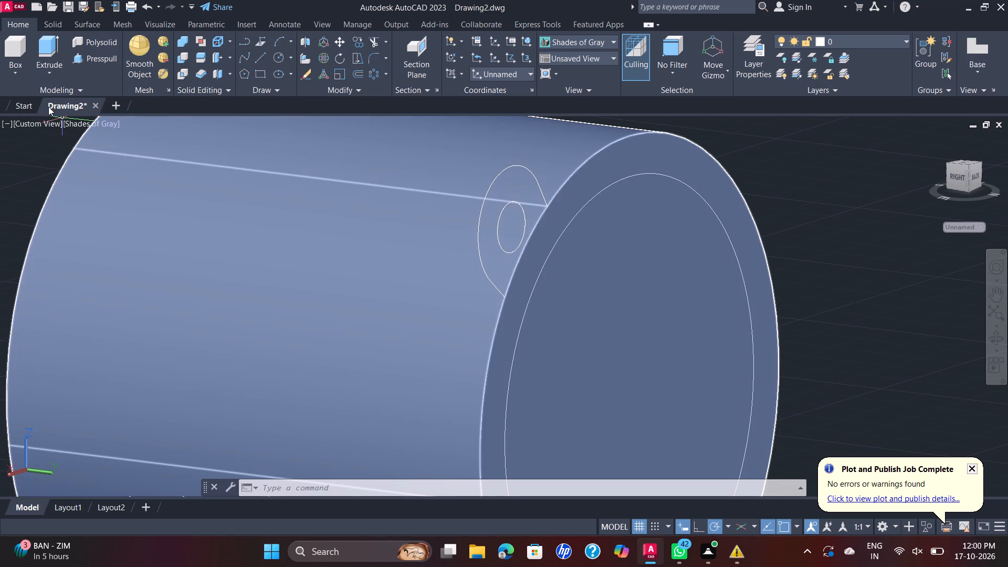
In the front view, draw a circle of radius 12 centred on the upper lug's hole.
{"action": "left_click", "coordinate": [28, 128]}
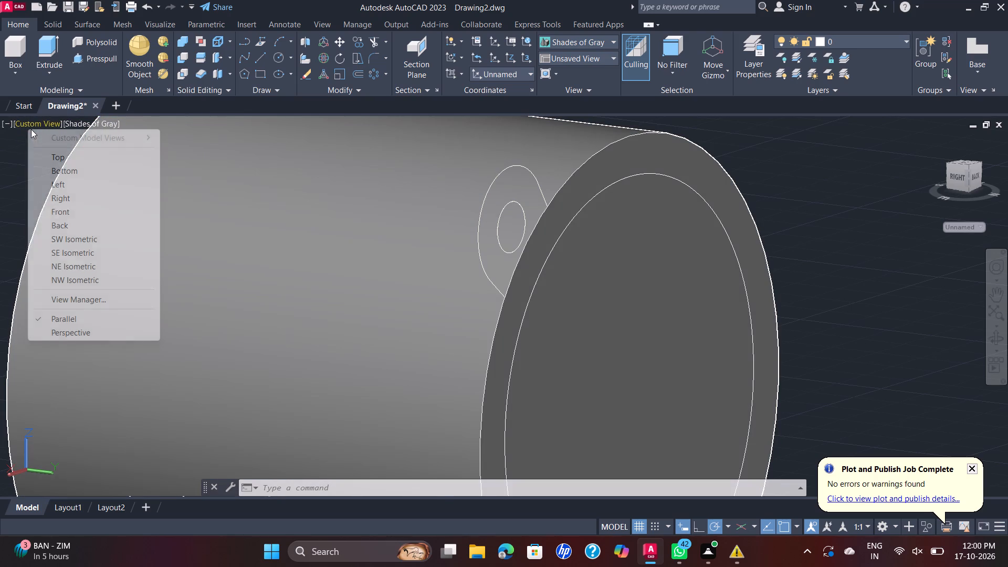
{"action": "left_click", "coordinate": [66, 207]}
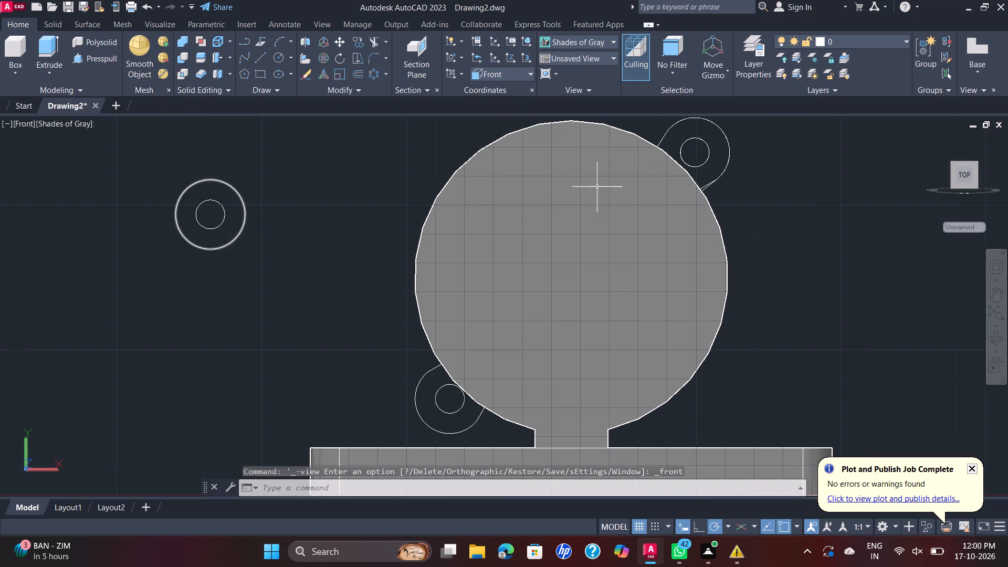
{"action": "scroll", "coordinate": [677, 176], "scroll_direction": "up", "scroll_amount": 2}
{"action": "scroll", "coordinate": [775, 166], "scroll_direction": "up", "scroll_amount": 2}
{"action": "scroll", "coordinate": [772, 167], "scroll_direction": "down", "scroll_amount": 3}
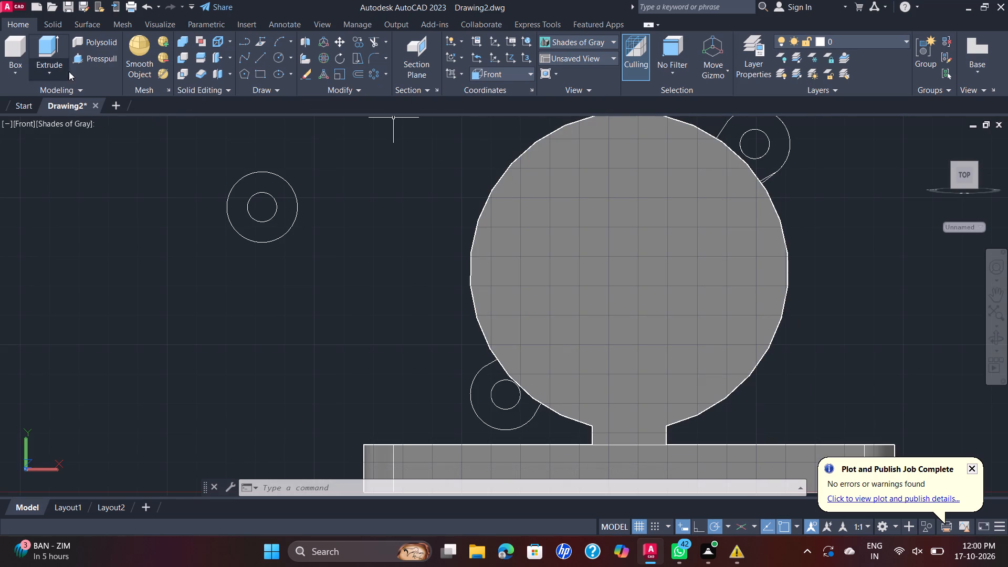
{"action": "left_click", "coordinate": [279, 59]}
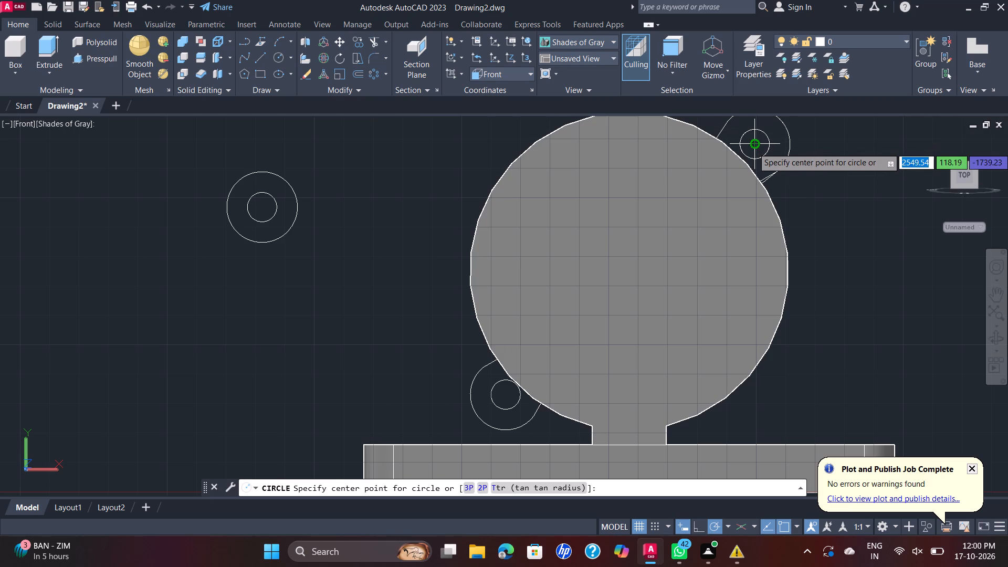
{"action": "left_click", "coordinate": [756, 148]}
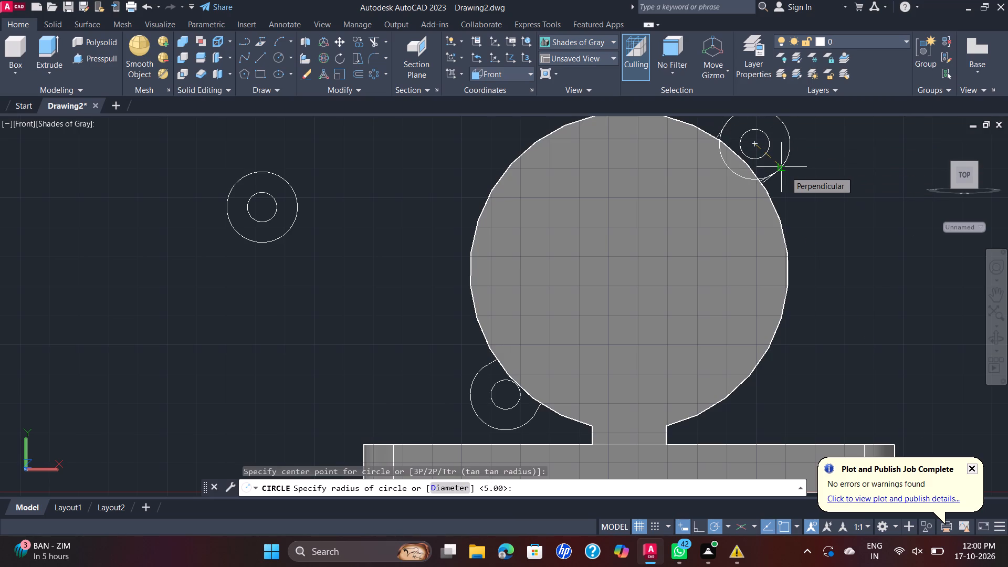
{"action": "type", "text": "12"}
{"action": "key", "text": "Return"}
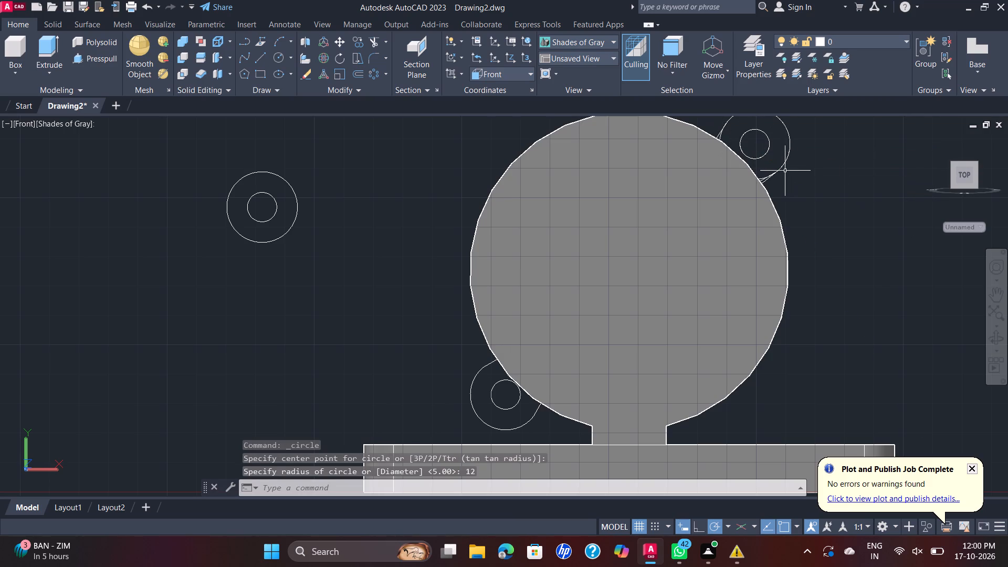
Draw a circle of radius 12 centred on the lower lug's hole.
{"action": "scroll", "coordinate": [762, 170], "scroll_direction": "up", "scroll_amount": 2}
{"action": "scroll", "coordinate": [791, 191], "scroll_direction": "down", "scroll_amount": 1}
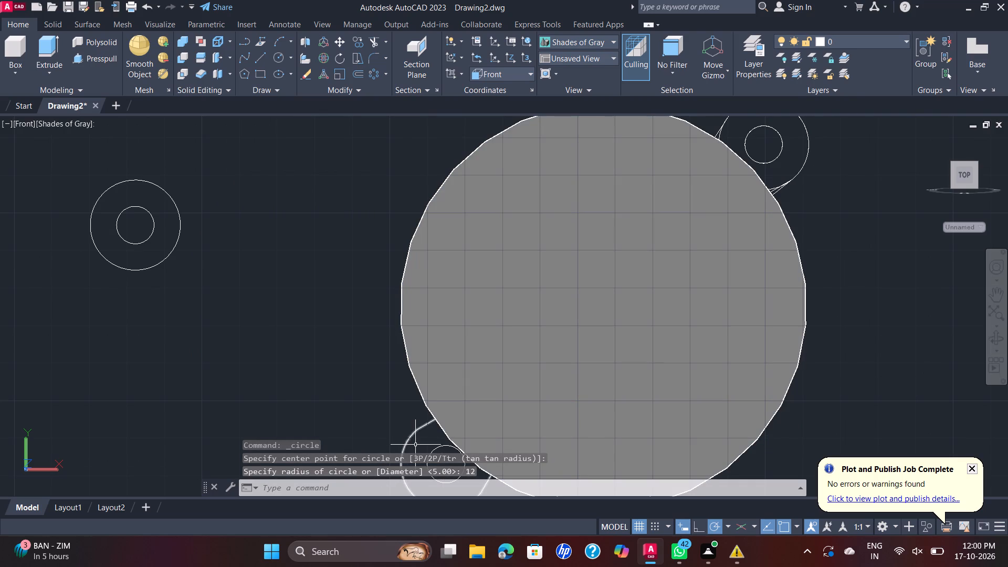
{"action": "middle_click_drag", "start_coordinate": [418, 445], "coordinate": [382, 349]}
{"action": "scroll", "coordinate": [418, 445], "scroll_direction": "down", "scroll_amount": 1}
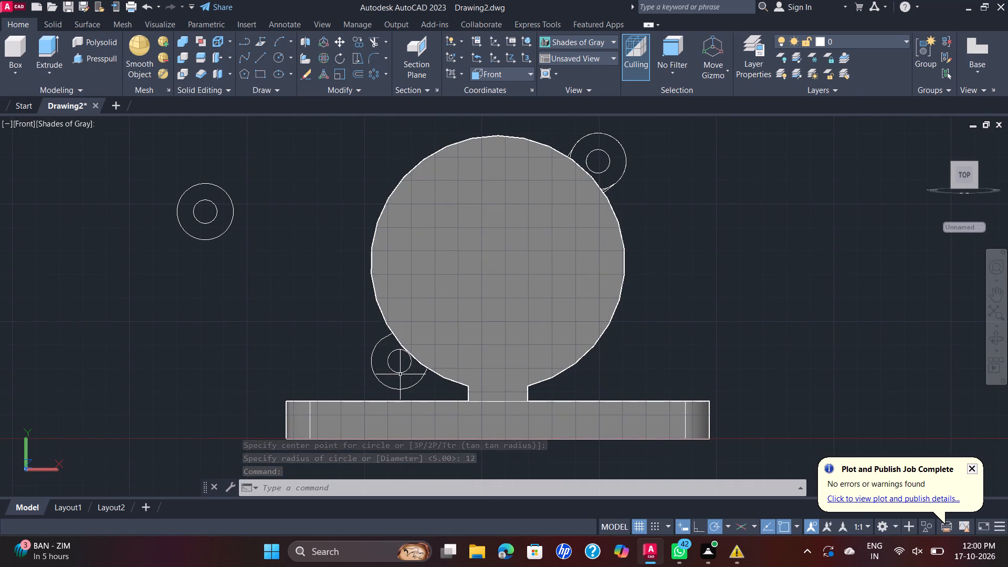
{"action": "key", "text": "space"}
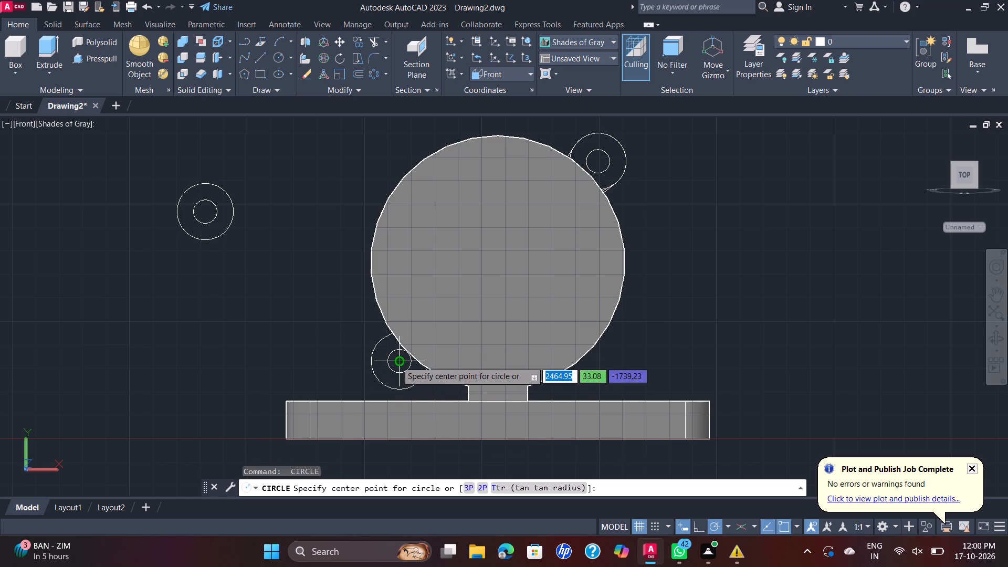
{"action": "left_click", "coordinate": [396, 361]}
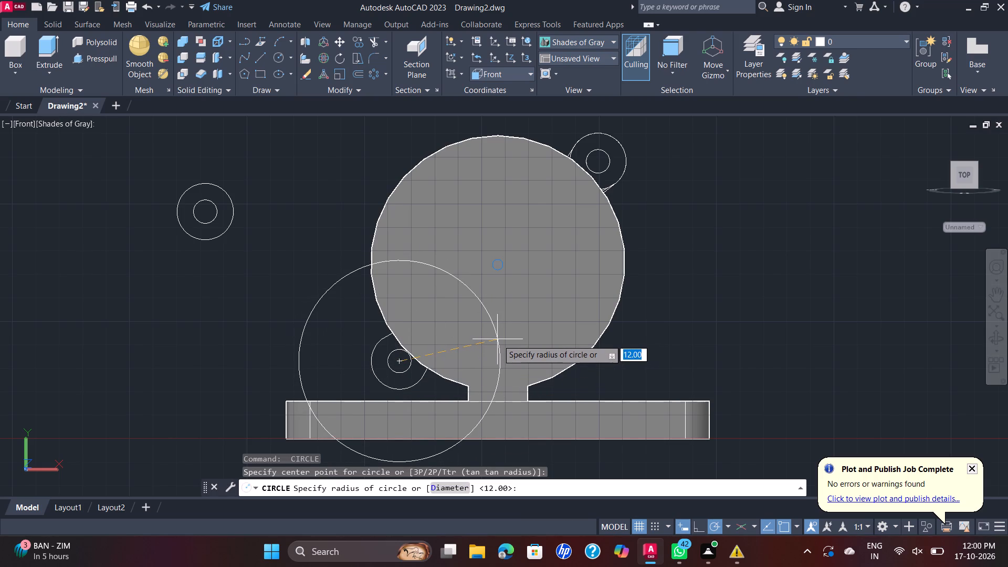
{"action": "type", "text": "12"}
{"action": "key", "text": "Return"}
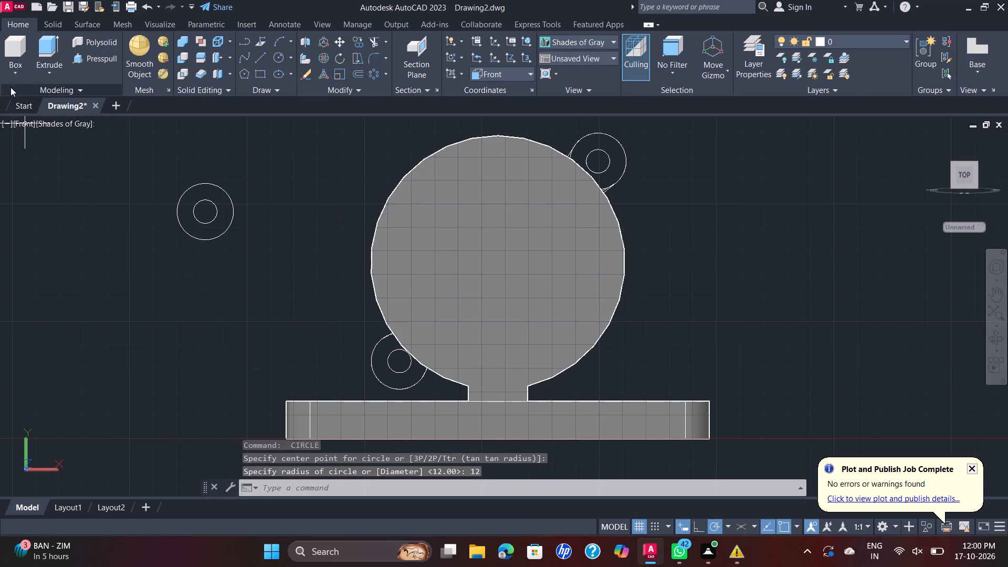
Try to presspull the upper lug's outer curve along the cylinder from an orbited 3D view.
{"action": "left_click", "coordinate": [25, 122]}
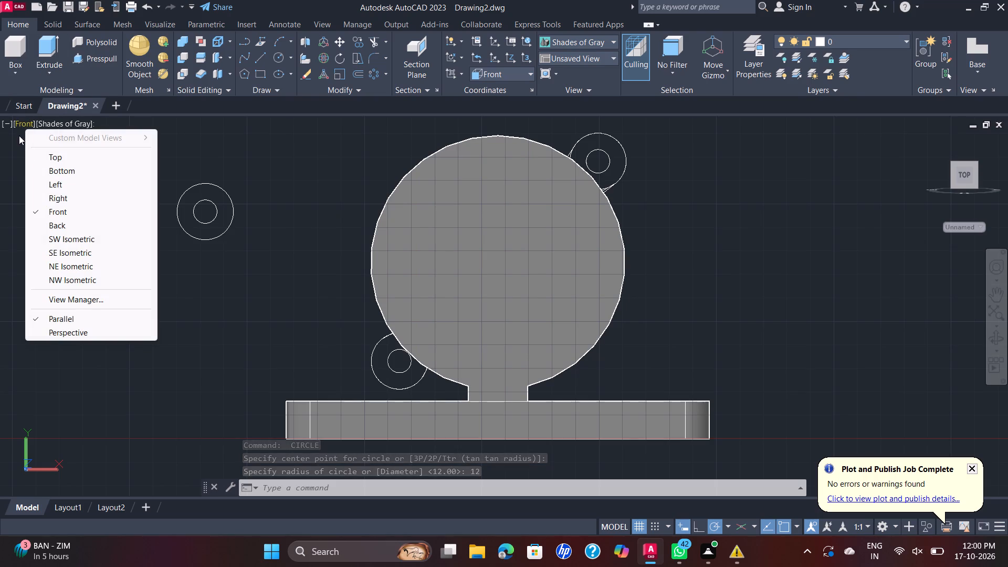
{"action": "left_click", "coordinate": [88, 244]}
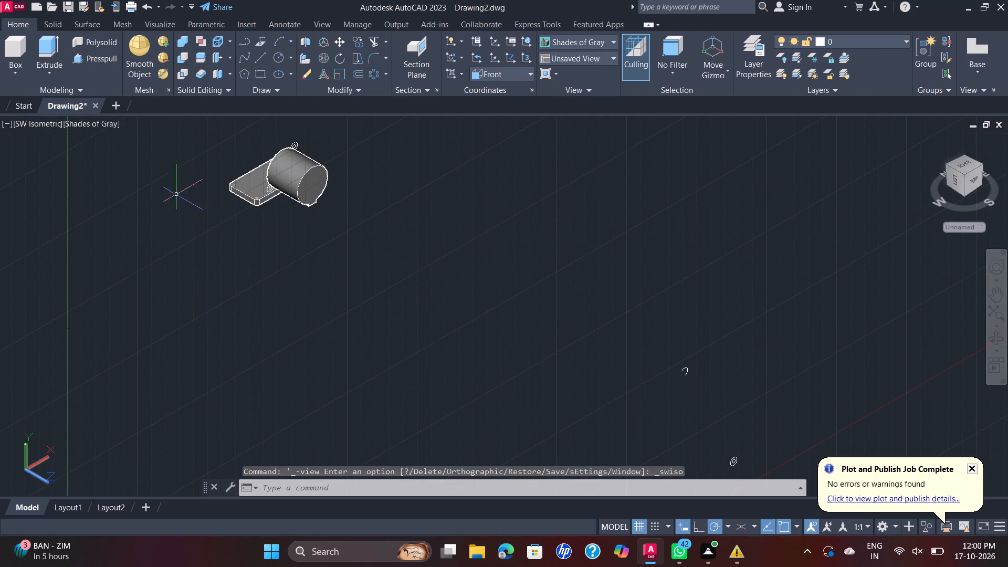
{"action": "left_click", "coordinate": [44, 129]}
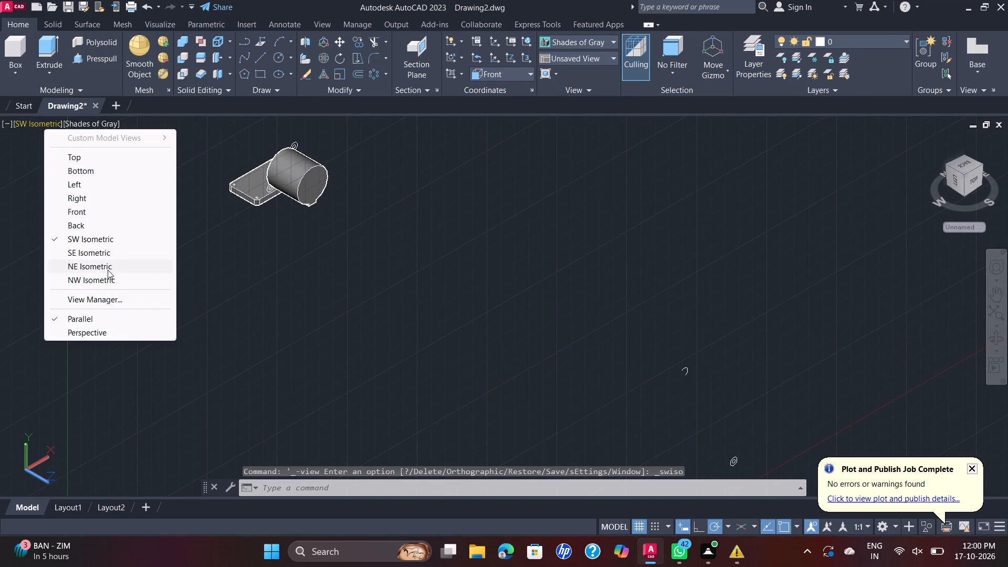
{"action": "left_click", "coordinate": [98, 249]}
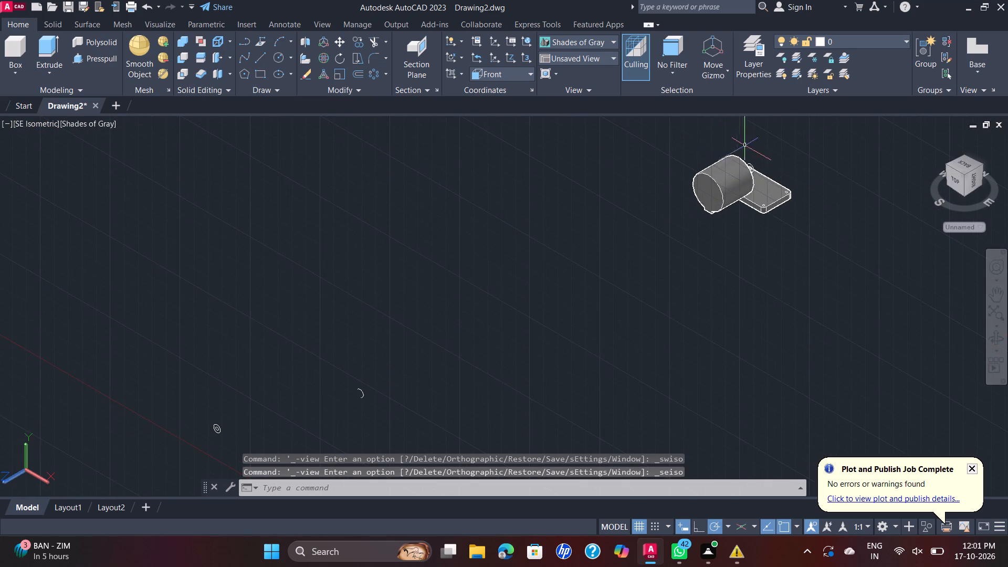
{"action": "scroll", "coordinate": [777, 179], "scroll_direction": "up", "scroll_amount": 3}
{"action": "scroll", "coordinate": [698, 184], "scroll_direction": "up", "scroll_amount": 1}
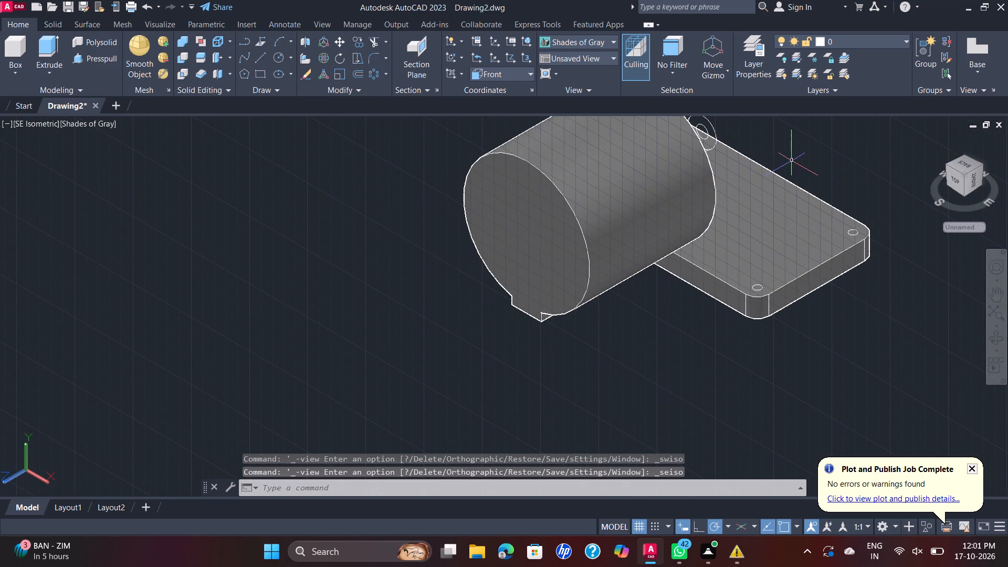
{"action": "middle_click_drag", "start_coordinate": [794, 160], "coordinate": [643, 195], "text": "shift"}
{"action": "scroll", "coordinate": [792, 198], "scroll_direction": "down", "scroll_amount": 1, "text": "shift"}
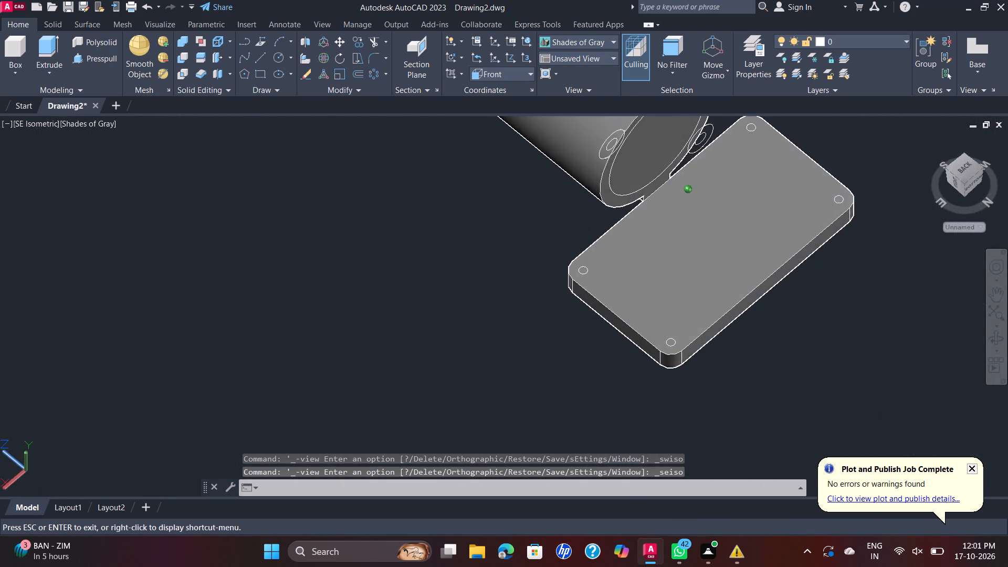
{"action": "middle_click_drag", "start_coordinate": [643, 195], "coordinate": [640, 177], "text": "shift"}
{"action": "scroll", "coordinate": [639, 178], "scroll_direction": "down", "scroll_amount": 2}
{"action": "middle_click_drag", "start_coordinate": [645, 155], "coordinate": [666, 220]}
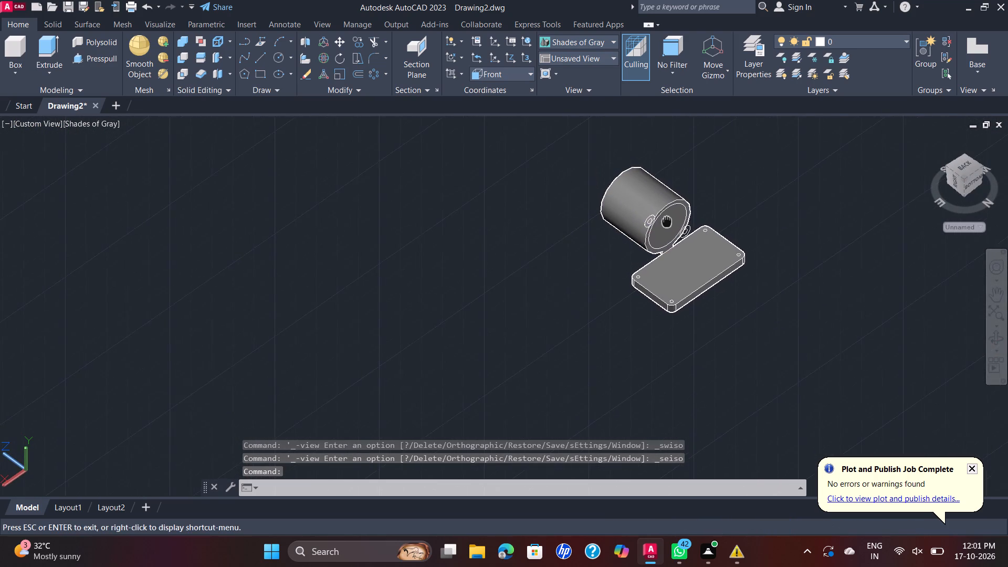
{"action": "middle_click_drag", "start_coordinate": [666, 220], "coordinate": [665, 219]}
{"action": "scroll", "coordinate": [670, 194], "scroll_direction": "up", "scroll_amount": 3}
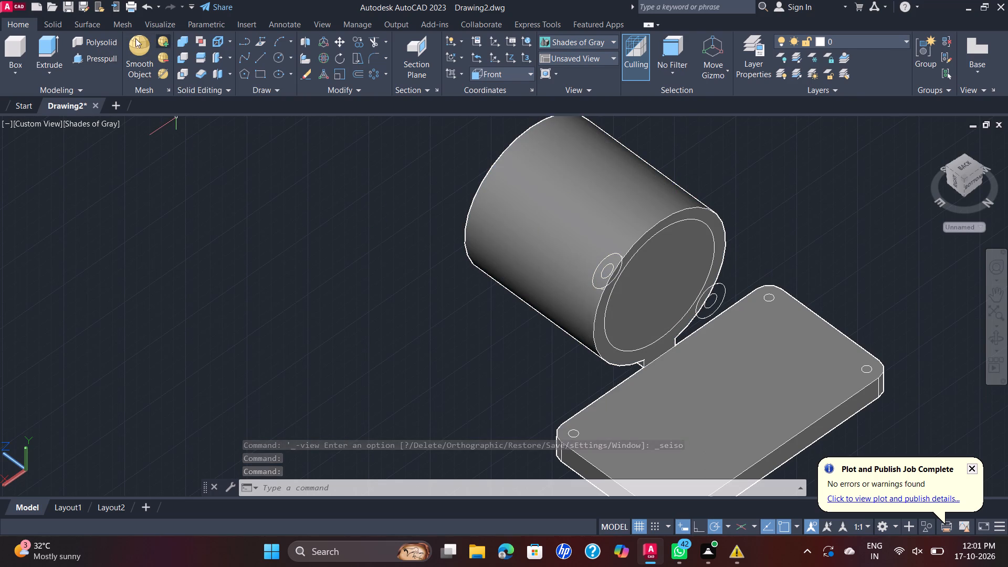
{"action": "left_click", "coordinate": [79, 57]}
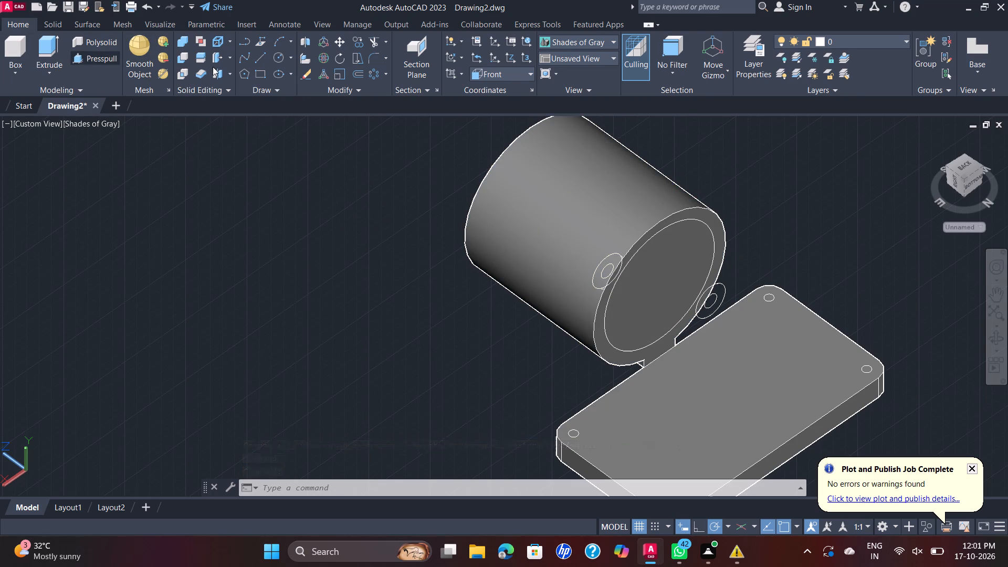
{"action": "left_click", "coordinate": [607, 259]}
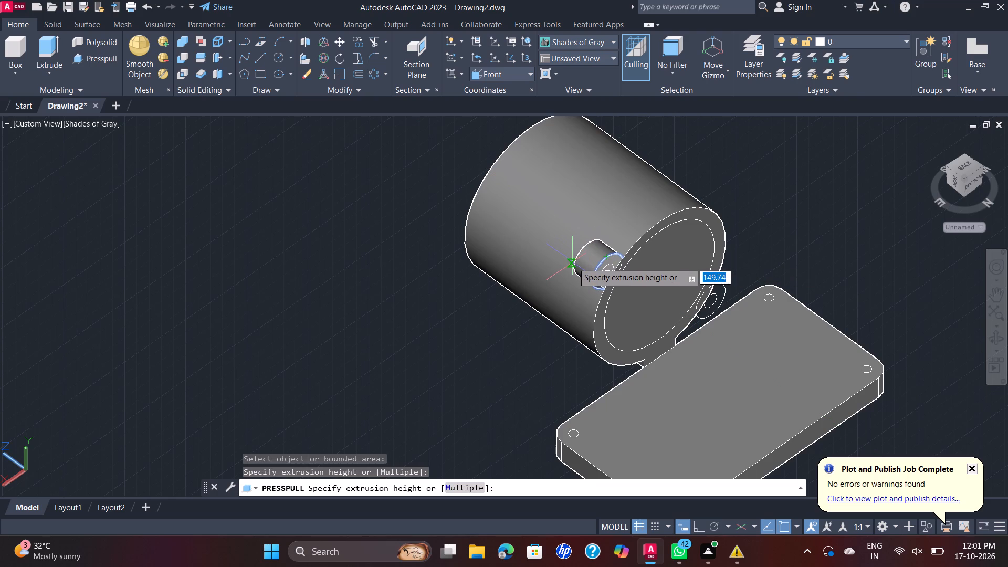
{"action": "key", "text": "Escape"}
Delete the upper lug's old open outline curve, keeping its full outer circle and hole circle.
{"action": "scroll", "coordinate": [612, 260], "scroll_direction": "up", "scroll_amount": 3}
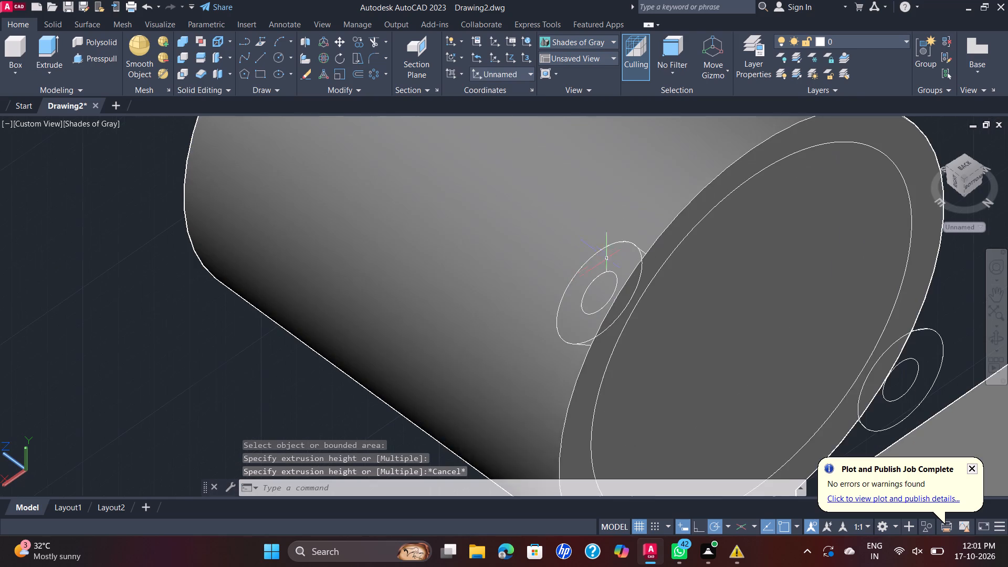
{"action": "scroll", "coordinate": [599, 252], "scroll_direction": "up", "scroll_amount": 1}
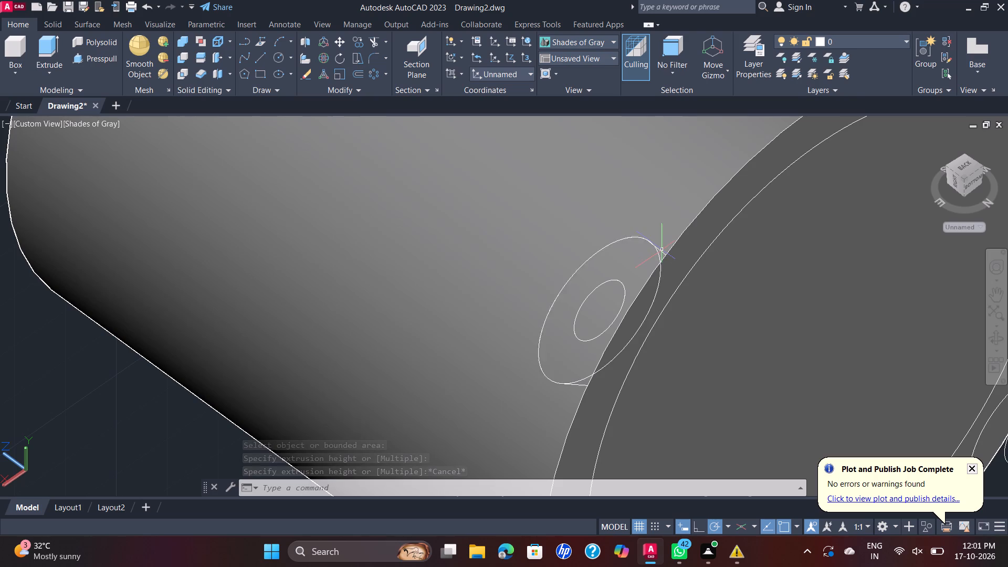
{"action": "left_click", "coordinate": [663, 250]}
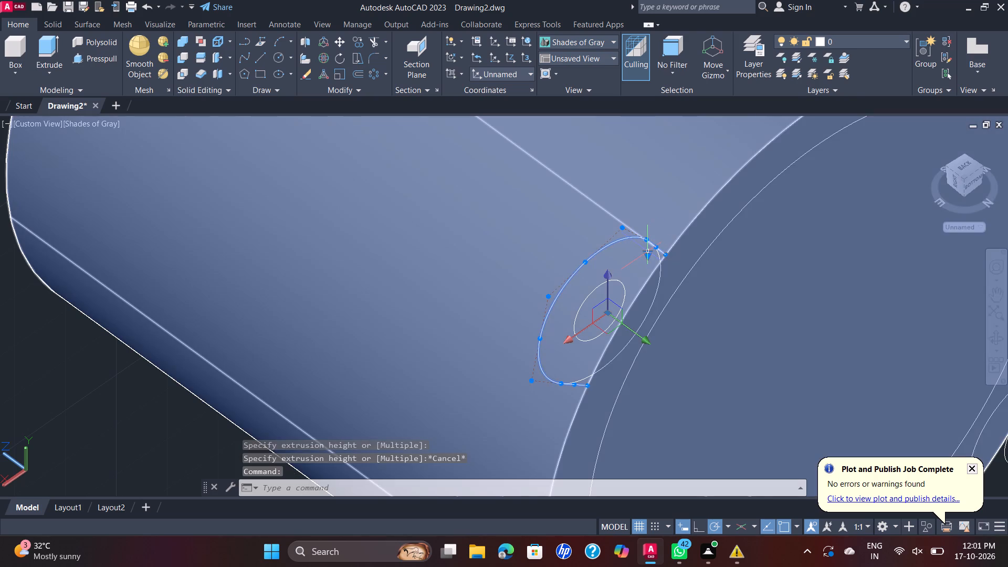
{"action": "key", "text": "Delete"}
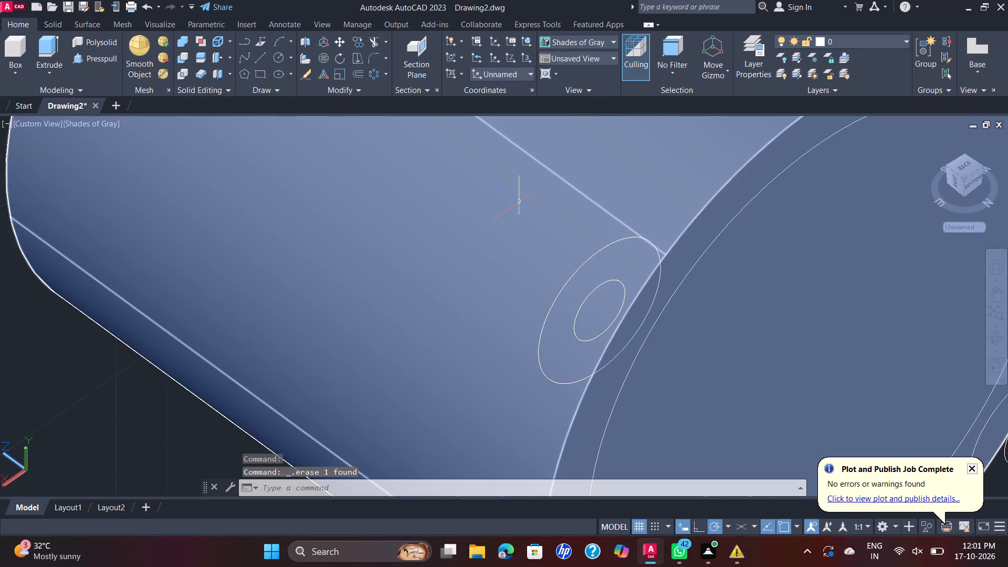
{"action": "scroll", "coordinate": [366, 104], "scroll_direction": "down", "scroll_amount": 4}
{"action": "scroll", "coordinate": [577, 195], "scroll_direction": "down", "scroll_amount": 4}
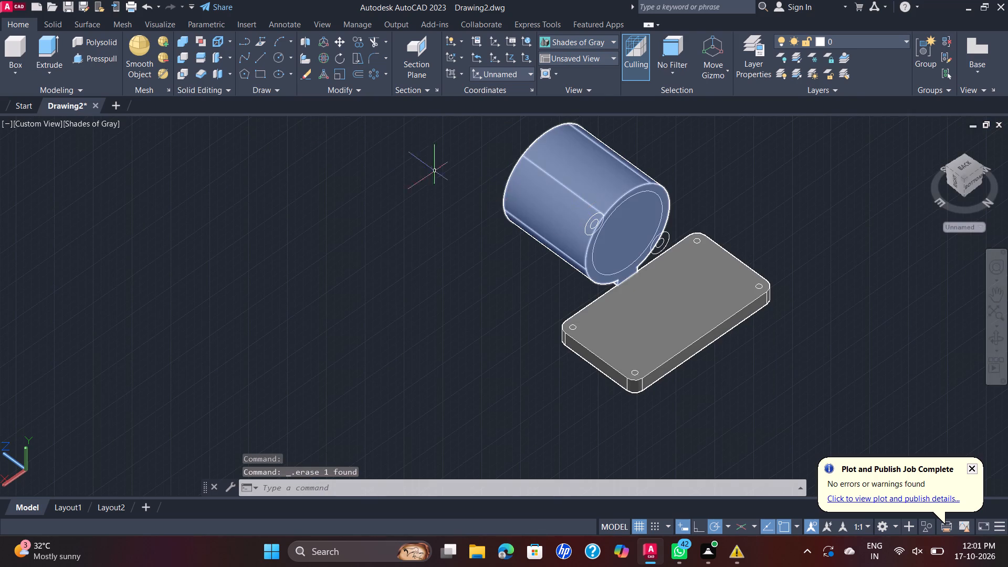
Presspull the outer circles of the upper and lower lugs 108 along the cylinder's length.
{"action": "left_click", "coordinate": [108, 57]}
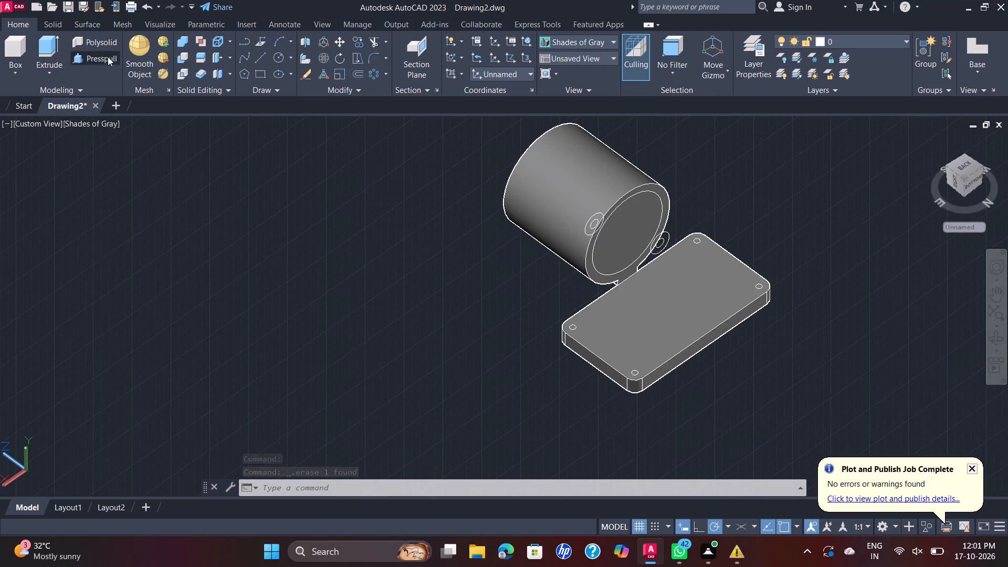
{"action": "scroll", "coordinate": [591, 208], "scroll_direction": "up", "scroll_amount": 2}
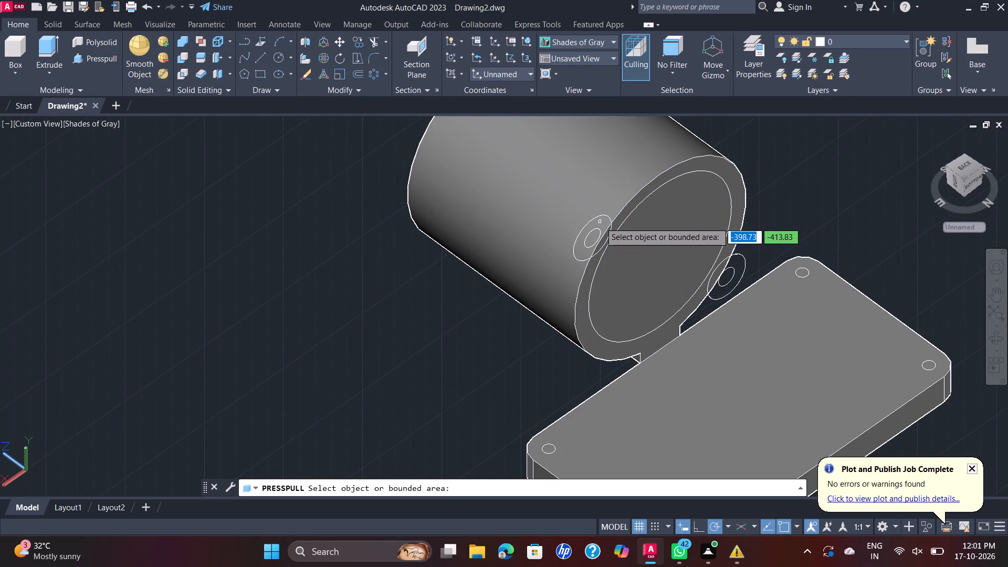
{"action": "left_click", "coordinate": [604, 217]}
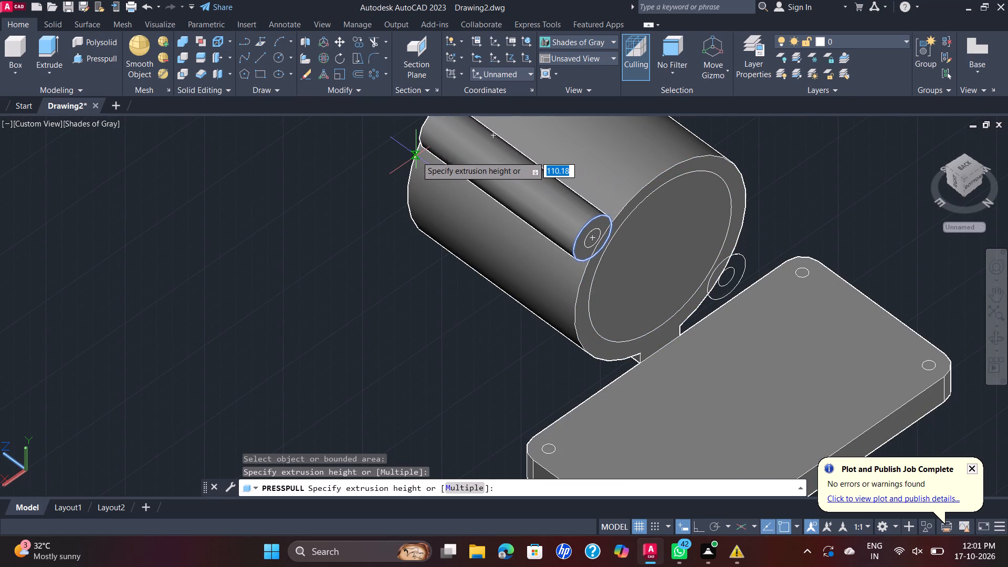
{"action": "type", "text": "10"}
{"action": "key", "text": "8"}
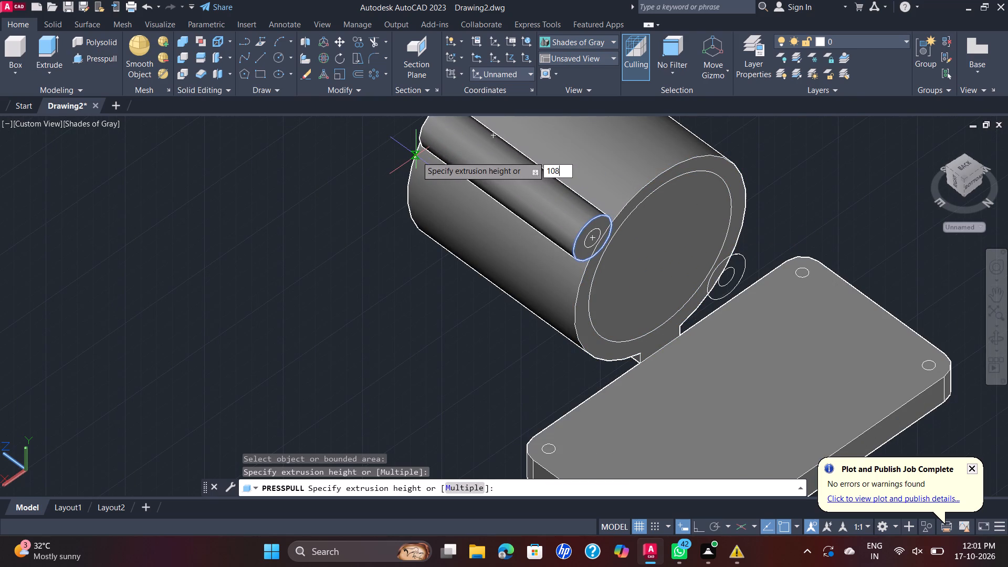
{"action": "key", "text": "Return"}
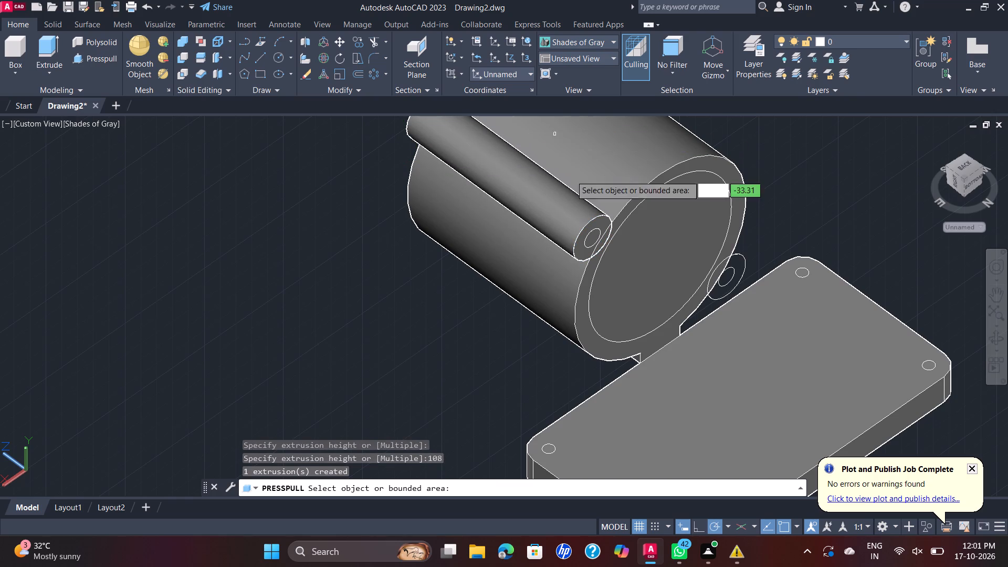
{"action": "left_click", "coordinate": [745, 260]}
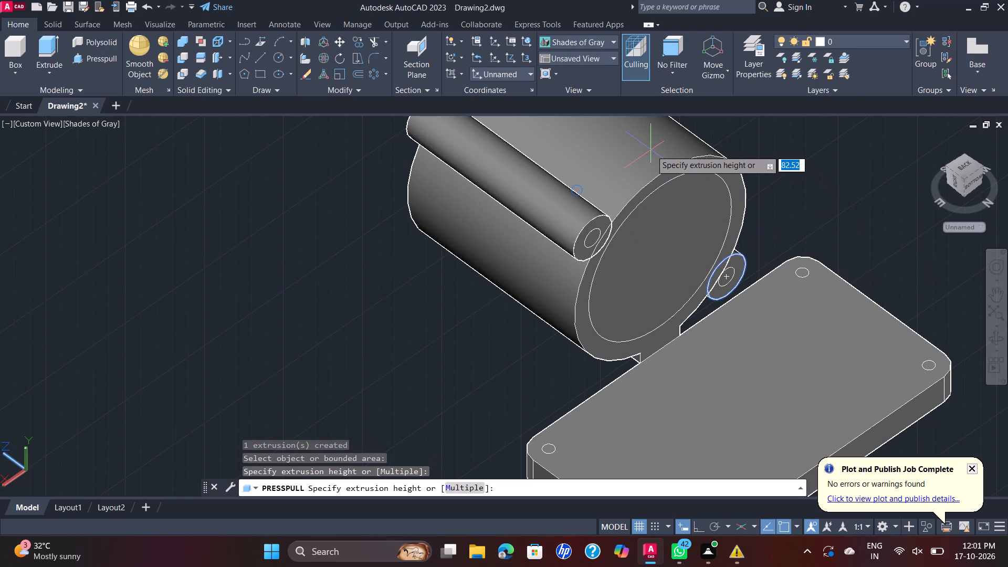
{"action": "type", "text": "108"}
{"action": "key", "text": "Return"}
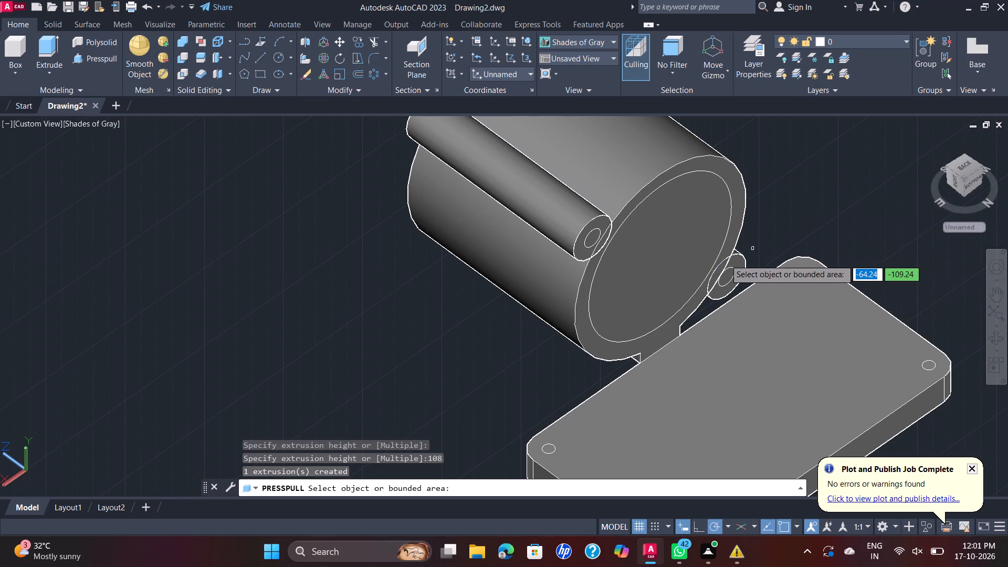
Presspull the upper lug's small hole circle all the way through the lug to cut its hole.
{"action": "left_click", "coordinate": [600, 231]}
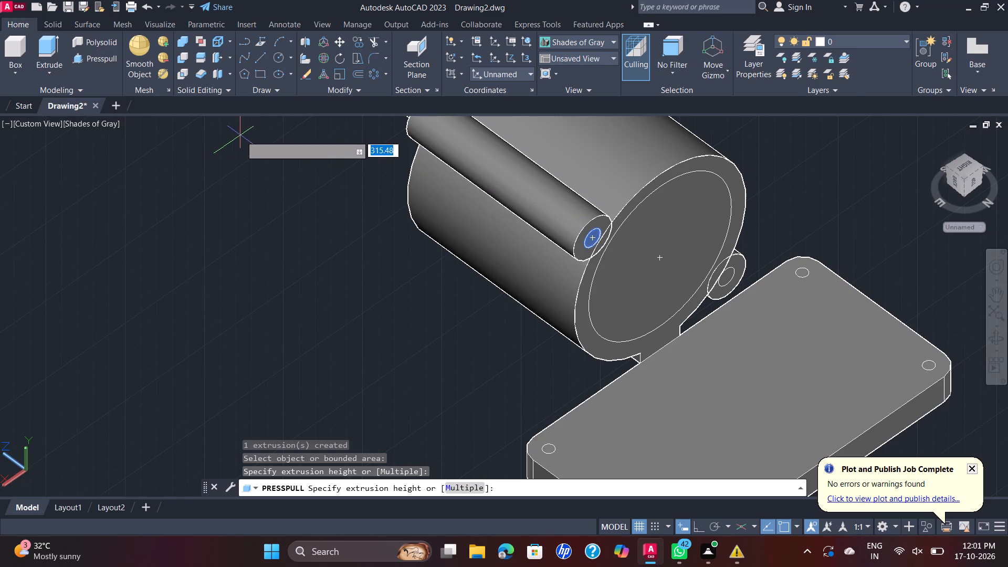
{"action": "left_click", "coordinate": [240, 135]}
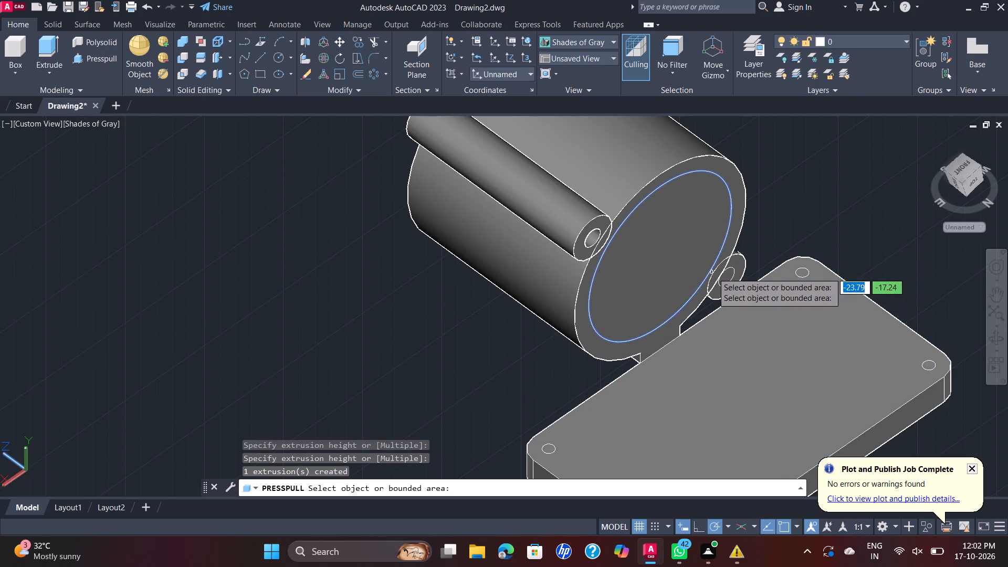
Presspull the full hole circle of the lower lug all the way through the lug to cut its hole.
{"action": "left_click", "coordinate": [733, 279]}
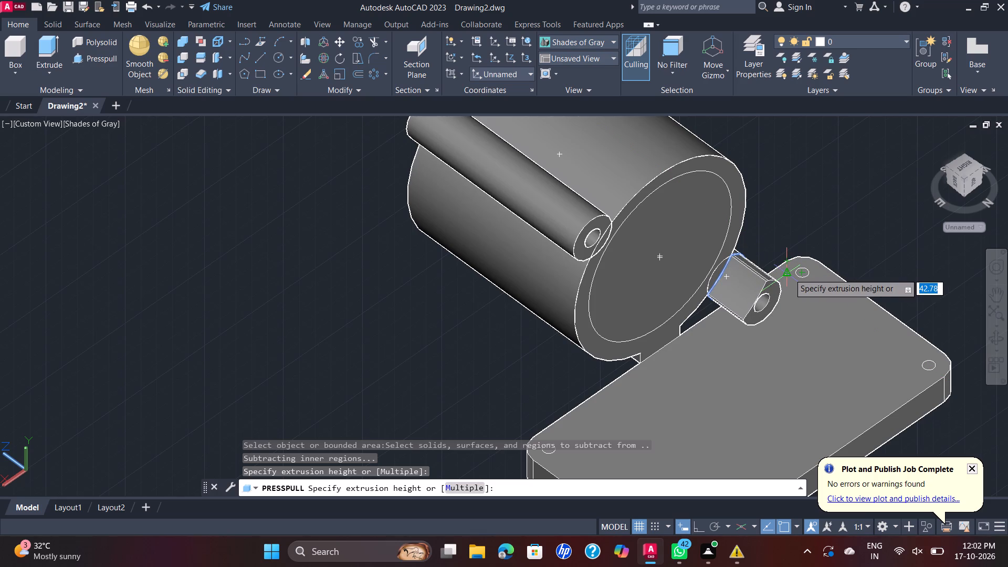
{"action": "key", "text": "Escape"}
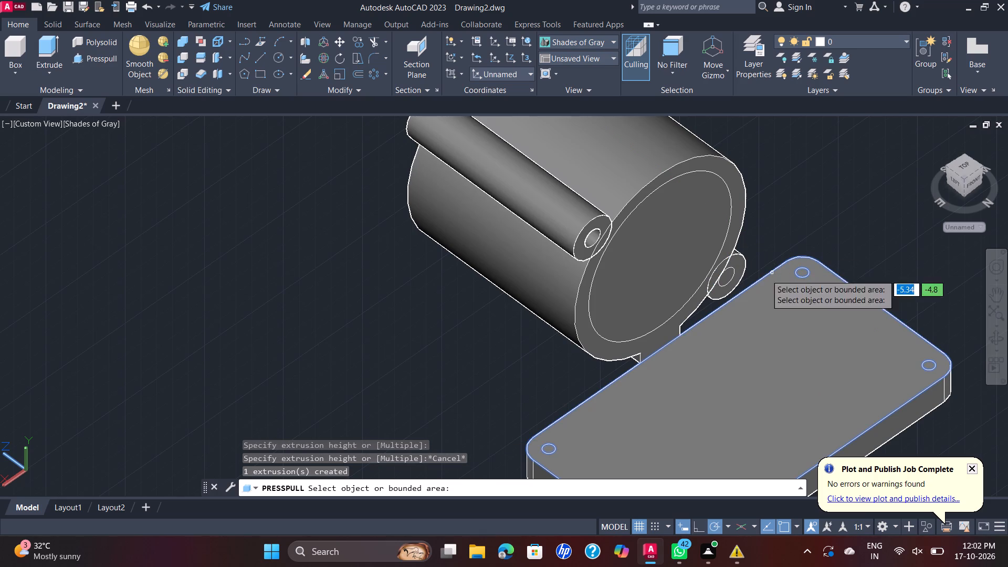
{"action": "scroll", "coordinate": [728, 284], "scroll_direction": "up", "scroll_amount": 1}
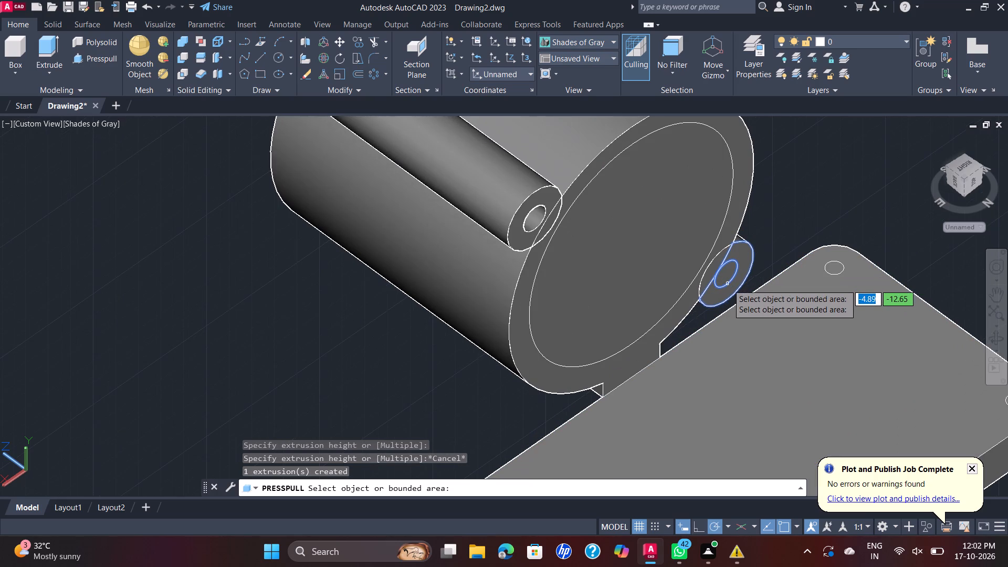
{"action": "scroll", "coordinate": [728, 277], "scroll_direction": "up", "scroll_amount": 4}
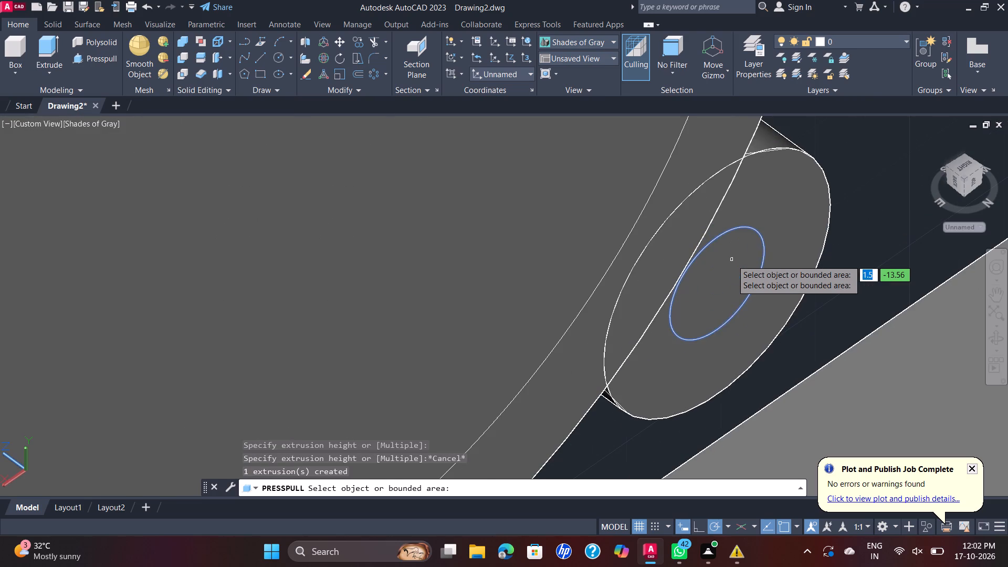
{"action": "left_click", "coordinate": [732, 260]}
{"action": "scroll", "coordinate": [232, 59], "scroll_direction": "down", "scroll_amount": 3}
{"action": "scroll", "coordinate": [387, 199], "scroll_direction": "down", "scroll_amount": 2}
{"action": "middle_click_drag", "start_coordinate": [391, 198], "coordinate": [566, 334]}
{"action": "scroll", "coordinate": [569, 332], "scroll_direction": "up", "scroll_amount": 3}
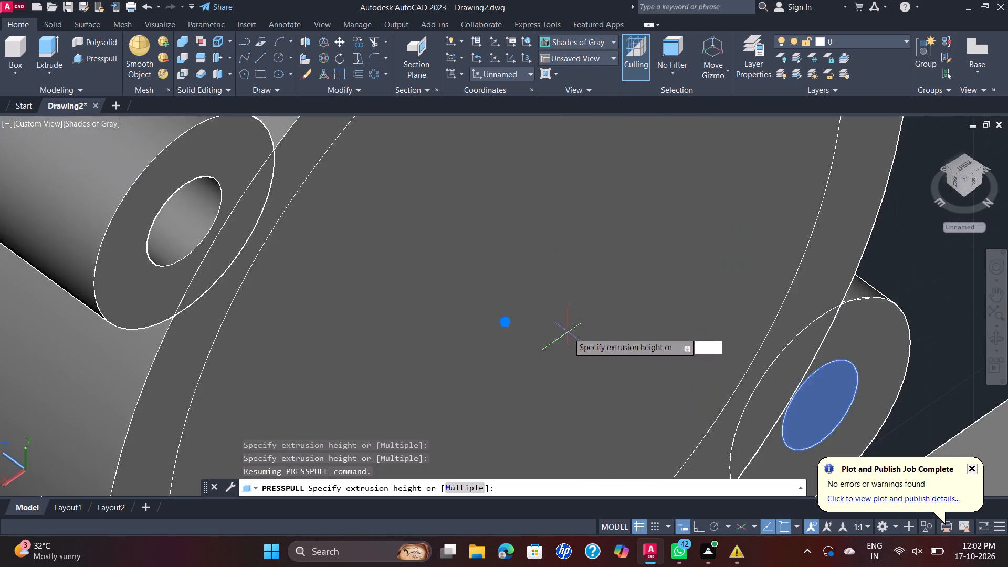
{"action": "scroll", "coordinate": [568, 330], "scroll_direction": "up", "scroll_amount": 5}
{"action": "scroll", "coordinate": [566, 318], "scroll_direction": "down", "scroll_amount": 14}
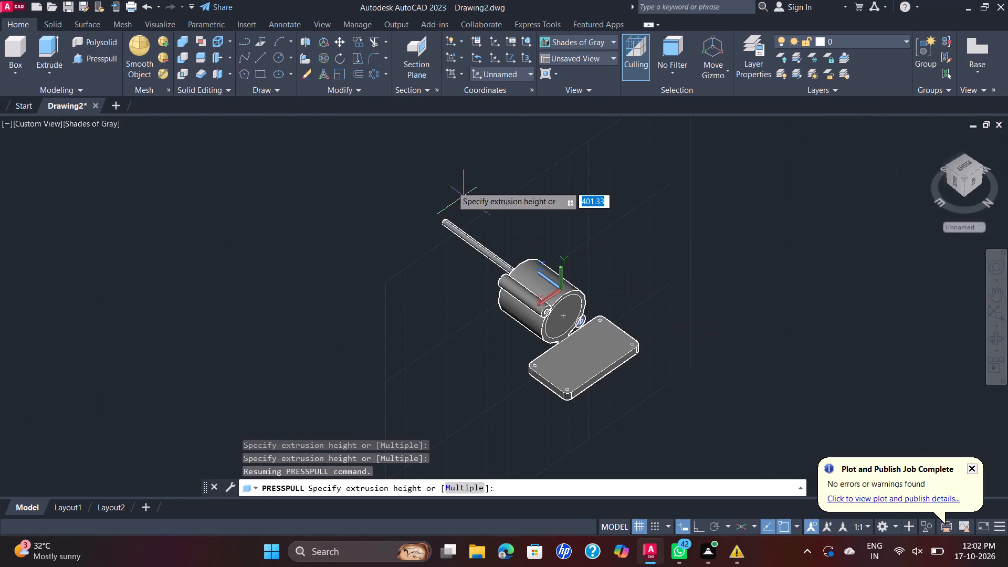
{"action": "left_click", "coordinate": [404, 186]}
Presspull the cylinder's inner circle through its whole length to cut the bore, and finish the command.
{"action": "scroll", "coordinate": [618, 312], "scroll_direction": "up", "scroll_amount": 3}
{"action": "scroll", "coordinate": [478, 367], "scroll_direction": "up", "scroll_amount": 4}
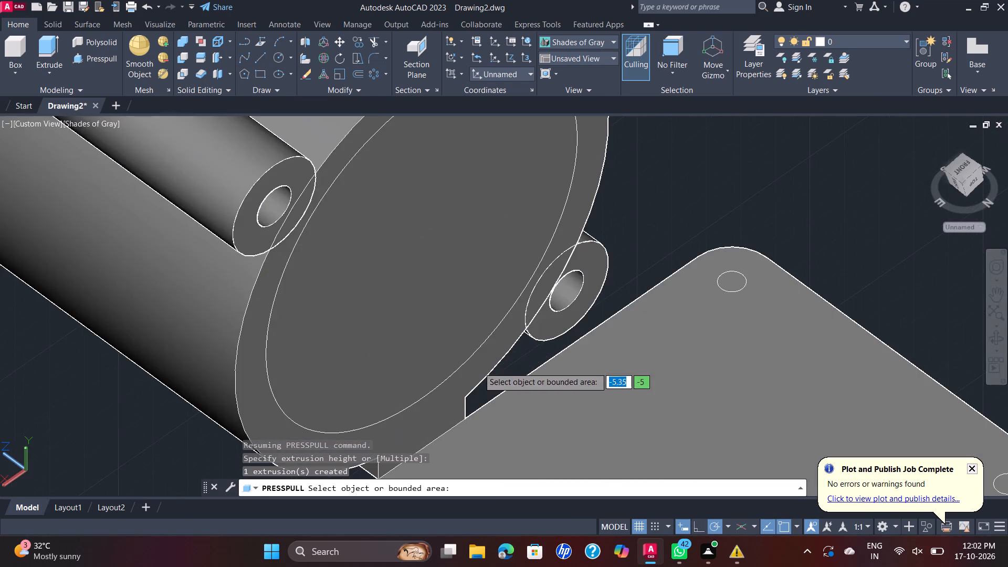
{"action": "scroll", "coordinate": [602, 306], "scroll_direction": "down", "scroll_amount": 2}
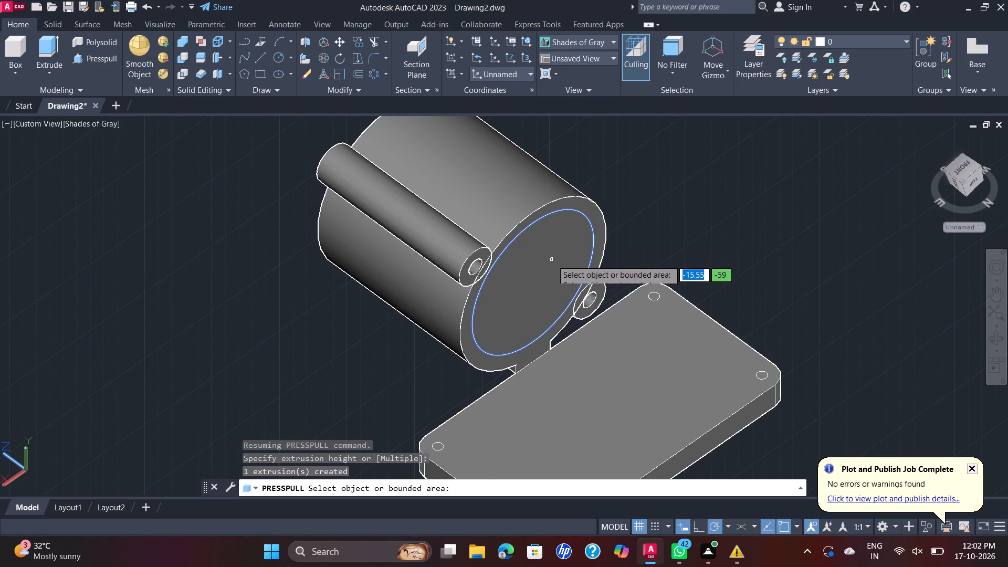
{"action": "left_click", "coordinate": [552, 260]}
{"action": "left_click", "coordinate": [250, 142]}
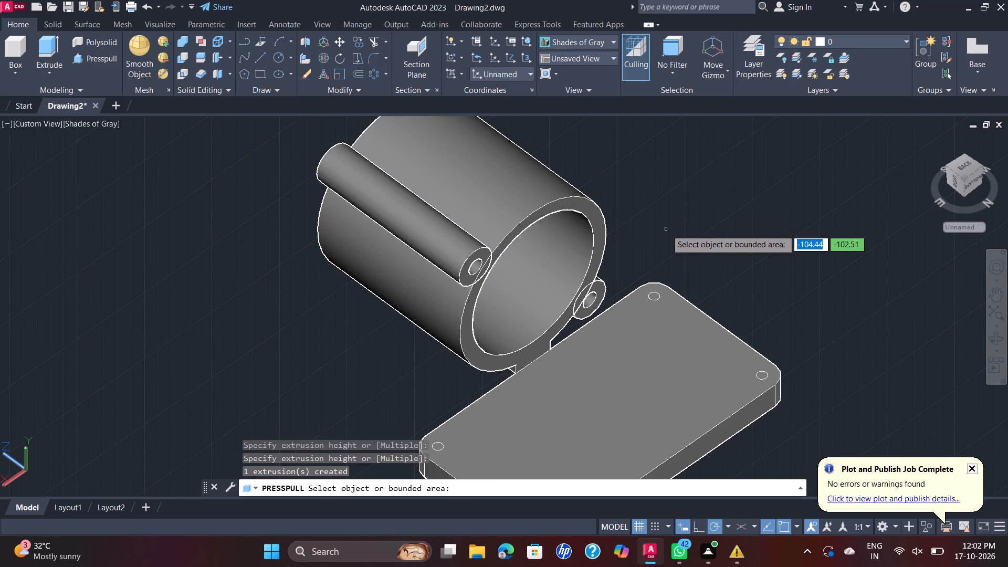
{"action": "scroll", "coordinate": [527, 341], "scroll_direction": "down", "scroll_amount": 1}
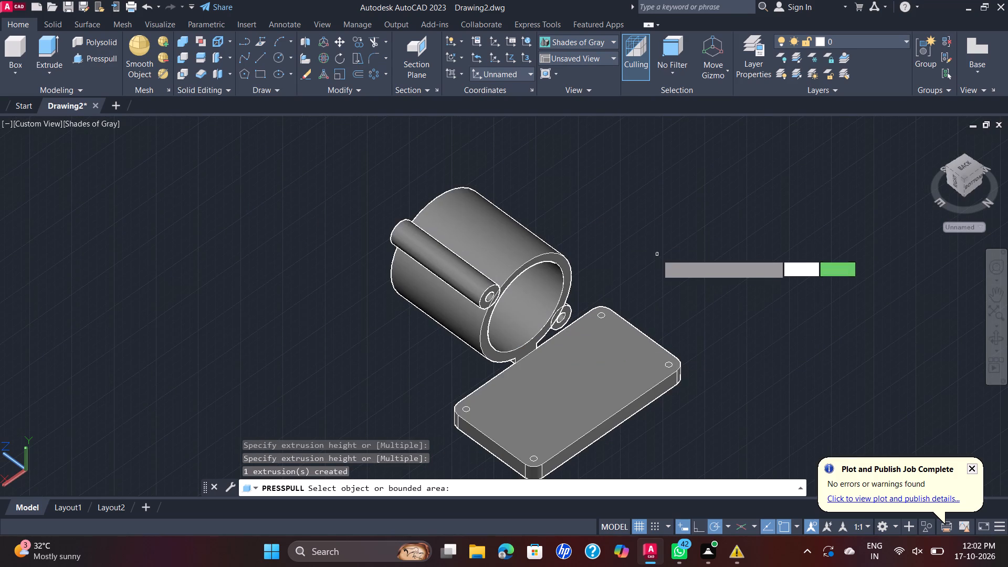
{"action": "middle_click_drag", "start_coordinate": [653, 253], "coordinate": [769, 212], "text": "shift"}
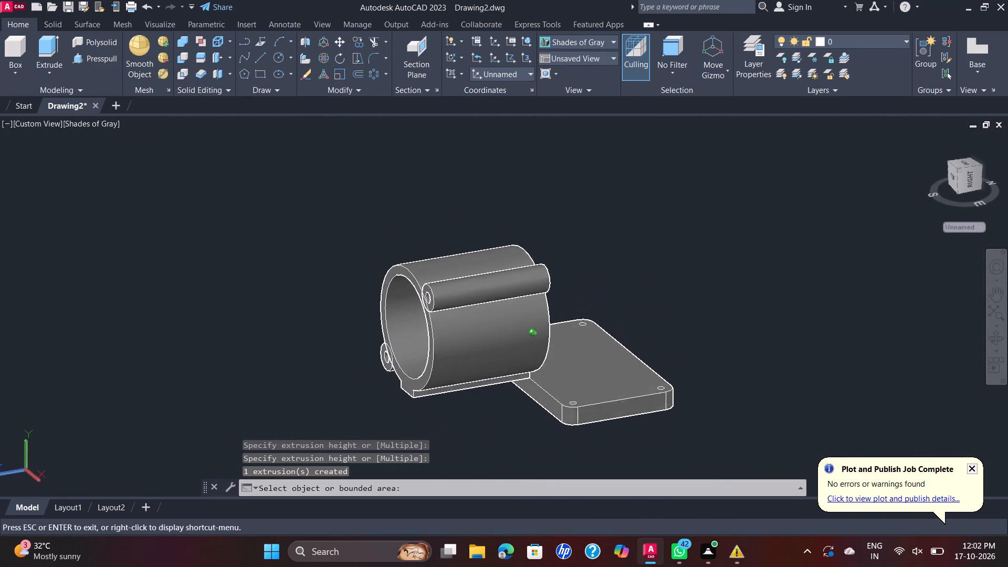
{"action": "middle_click_drag", "start_coordinate": [769, 212], "coordinate": [797, 212], "text": "shift"}
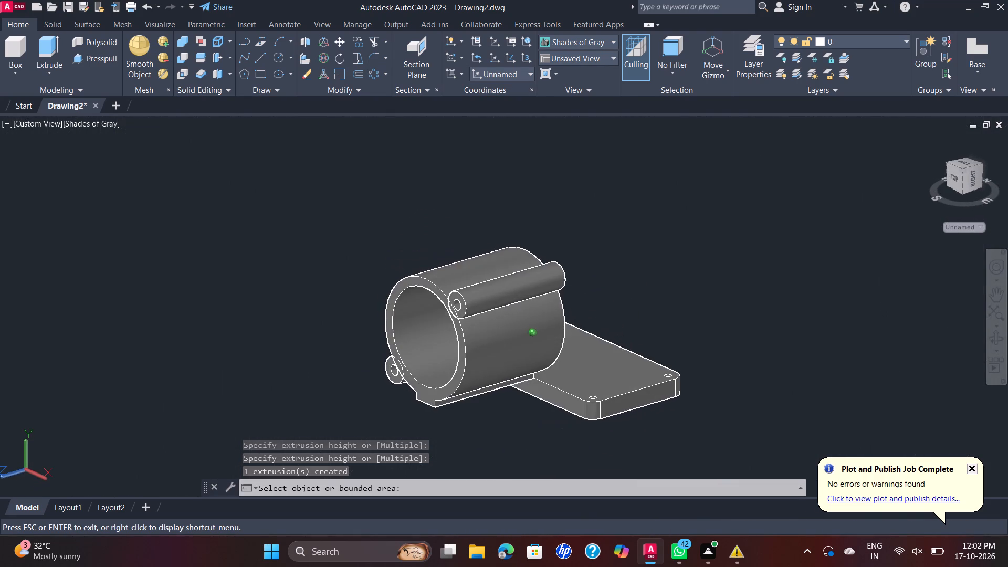
{"action": "middle_click_drag", "start_coordinate": [797, 212], "coordinate": [737, 221], "text": "shift"}
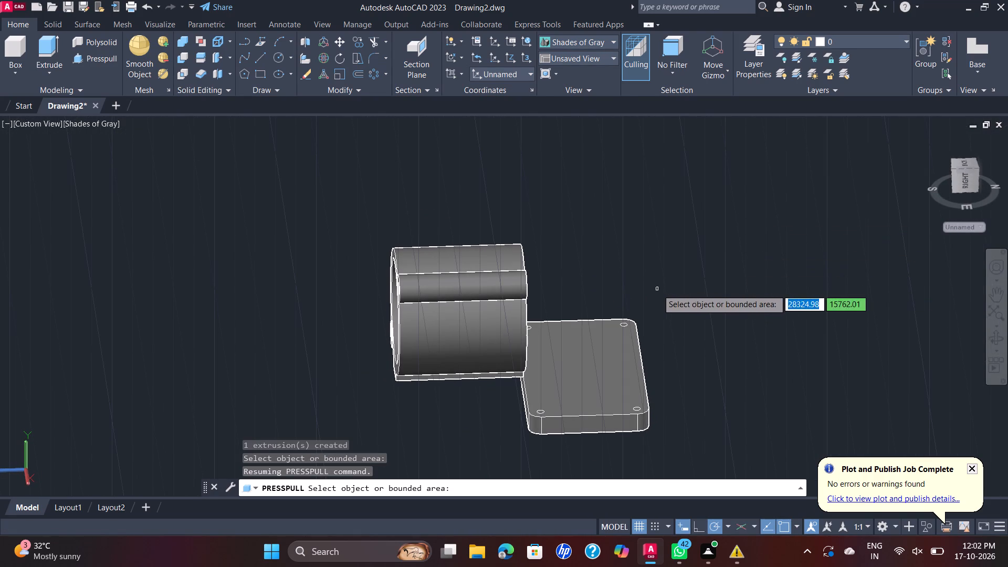
{"action": "key", "text": "Escape"}
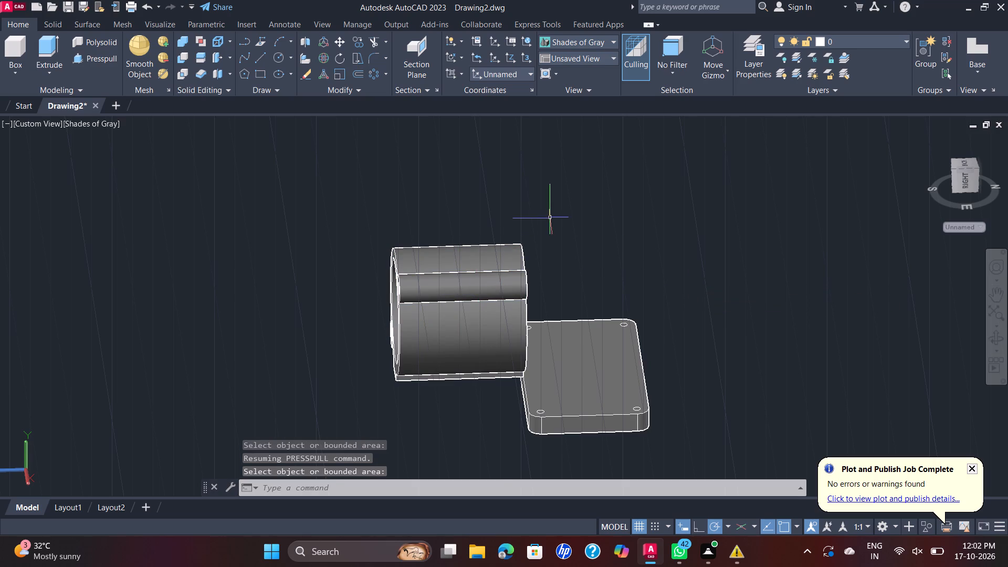
Move the lugged cylinder by the midpoint of its support's bottom front edge onto the base plate's upper front edge.
{"action": "left_click_drag", "start_coordinate": [549, 216], "coordinate": [543, 218]}
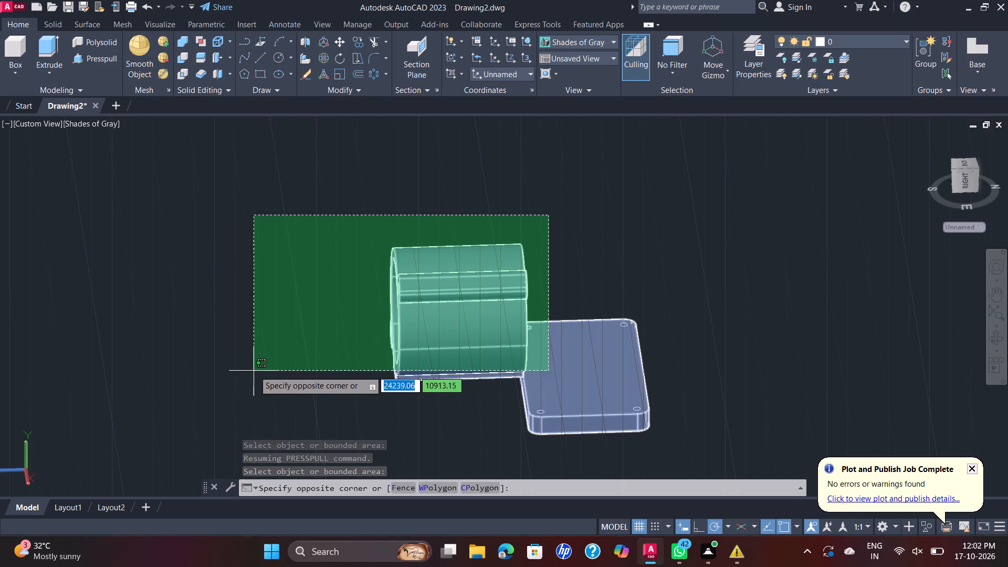
{"action": "left_click", "coordinate": [258, 318]}
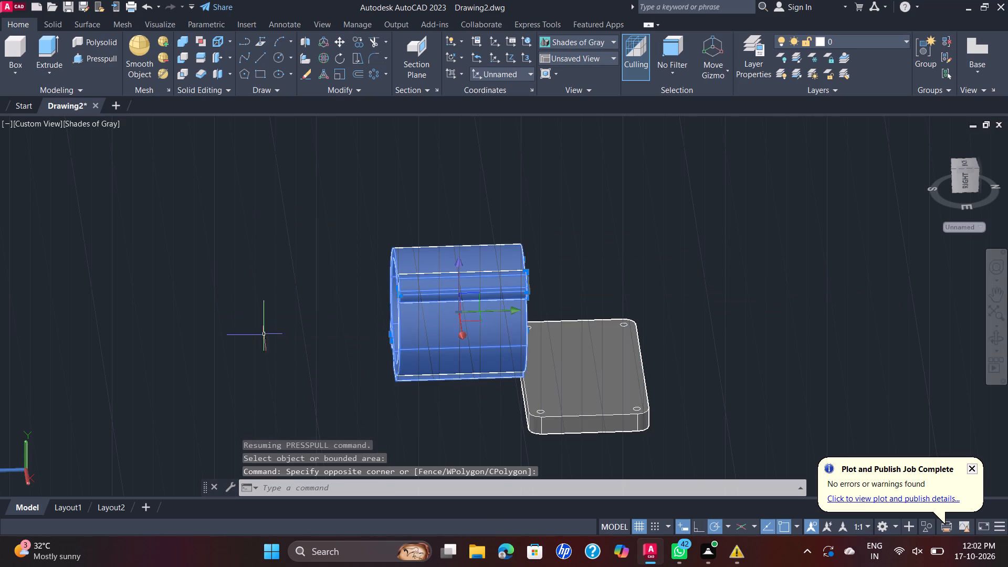
{"action": "scroll", "coordinate": [525, 303], "scroll_direction": "up", "scroll_amount": 2}
{"action": "scroll", "coordinate": [504, 298], "scroll_direction": "down", "scroll_amount": 2}
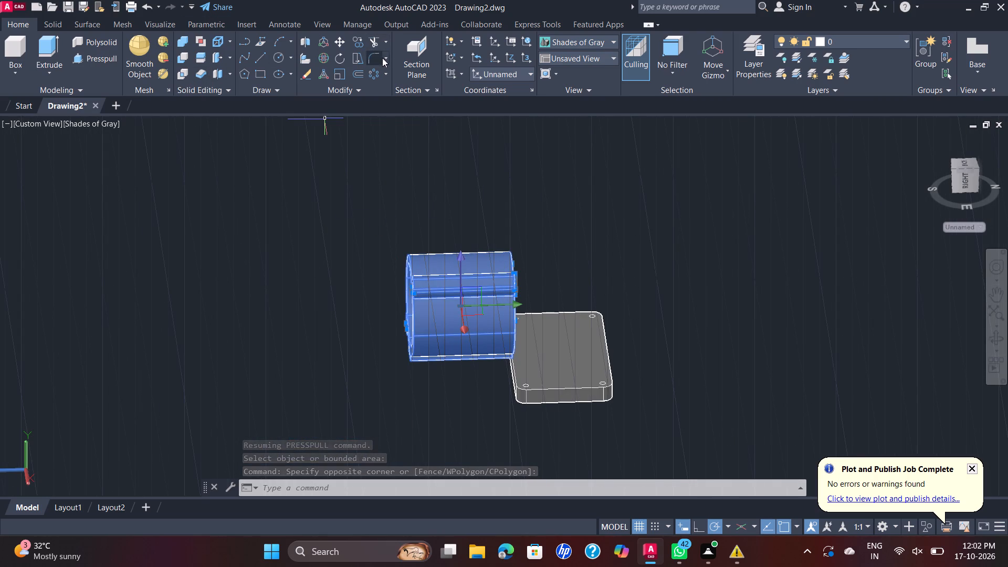
{"action": "left_click", "coordinate": [336, 43]}
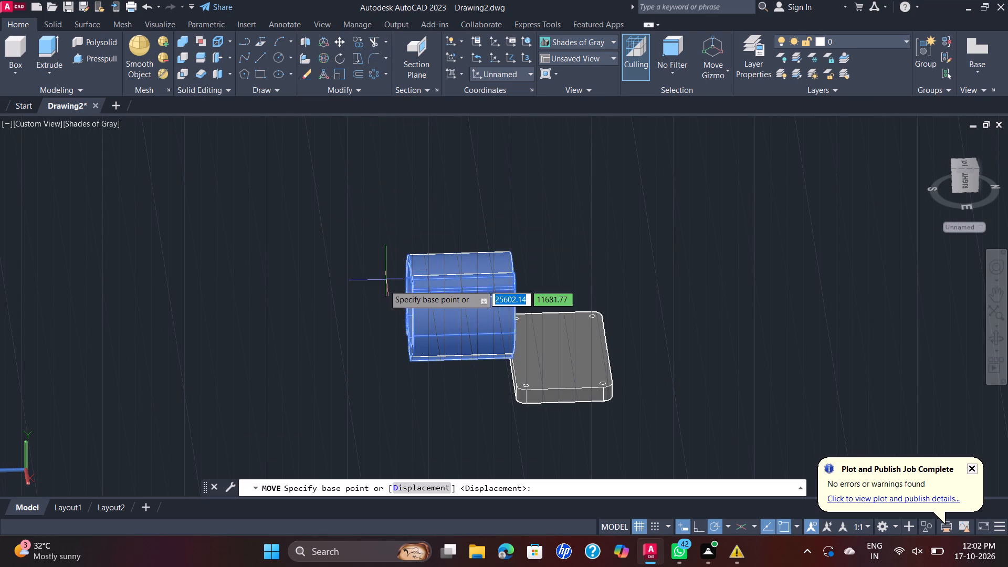
{"action": "scroll", "coordinate": [393, 309], "scroll_direction": "up", "scroll_amount": 5}
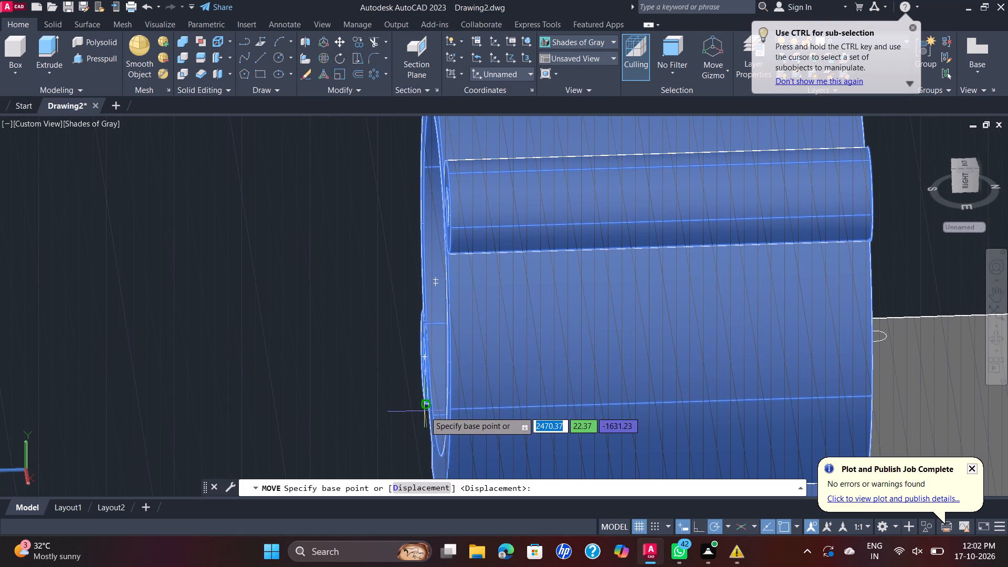
{"action": "middle_click_drag", "start_coordinate": [475, 358], "coordinate": [578, 279], "text": "shift"}
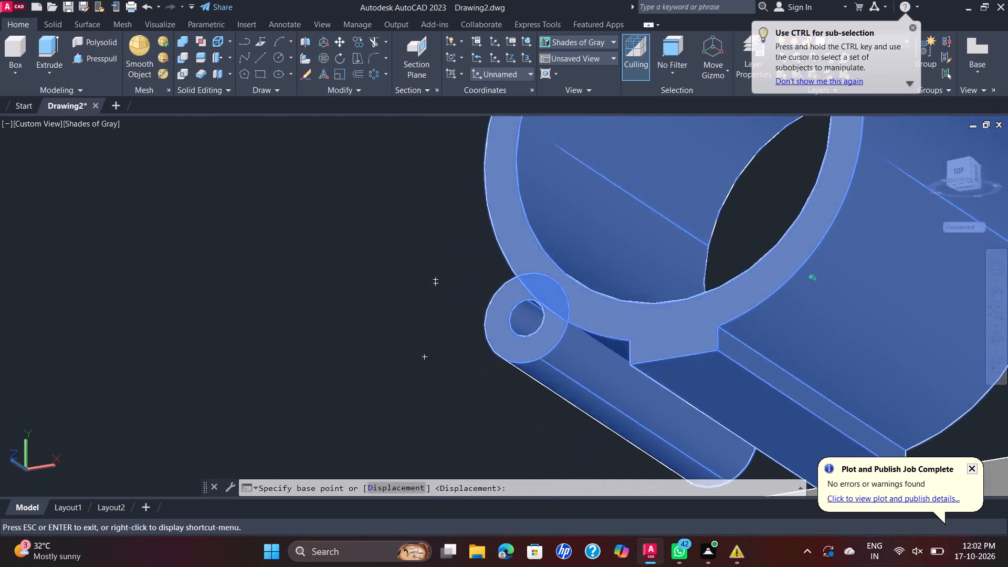
{"action": "middle_click_drag", "start_coordinate": [578, 279], "coordinate": [589, 283], "text": "shift"}
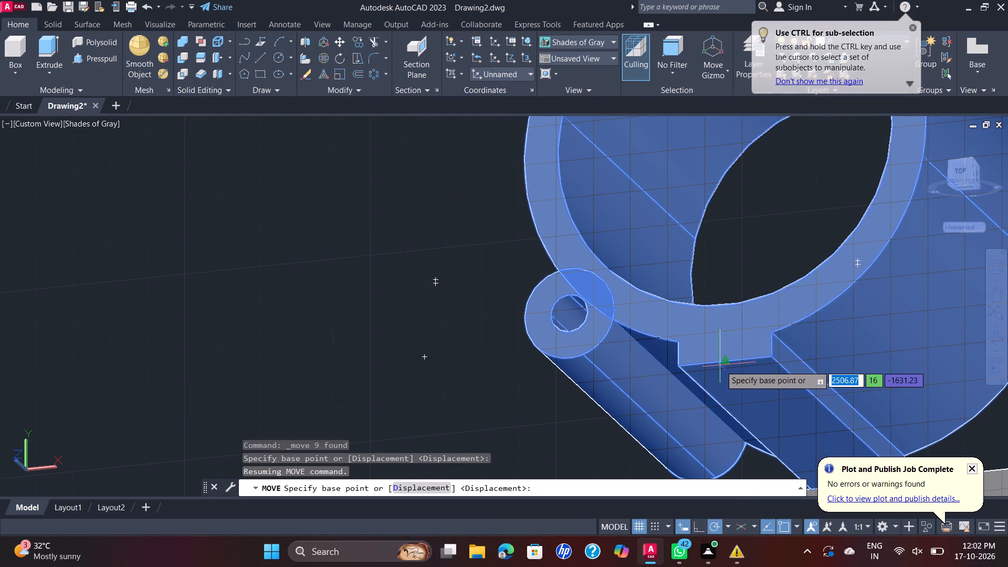
{"action": "left_click", "coordinate": [725, 362]}
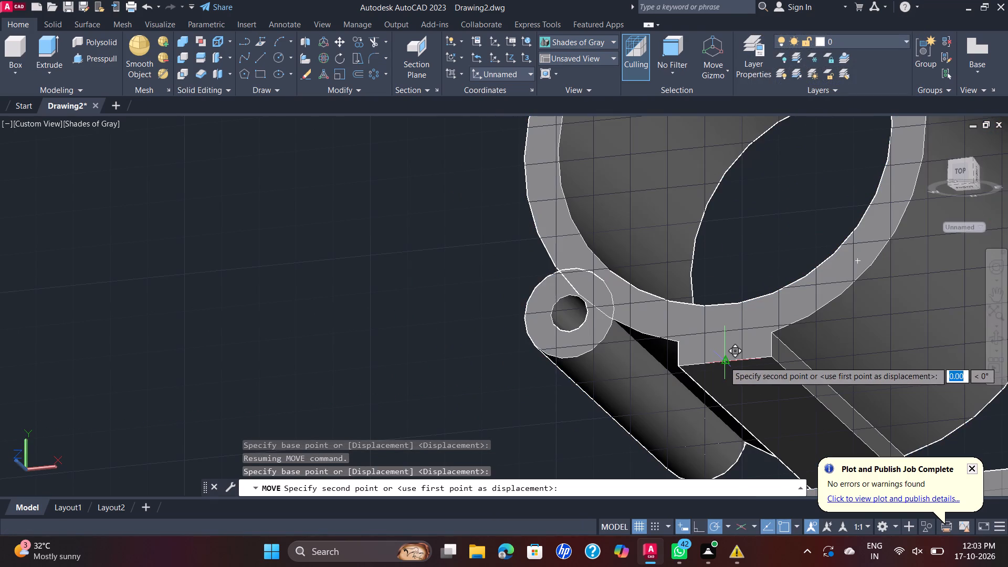
{"action": "scroll", "coordinate": [733, 323], "scroll_direction": "down", "scroll_amount": 3}
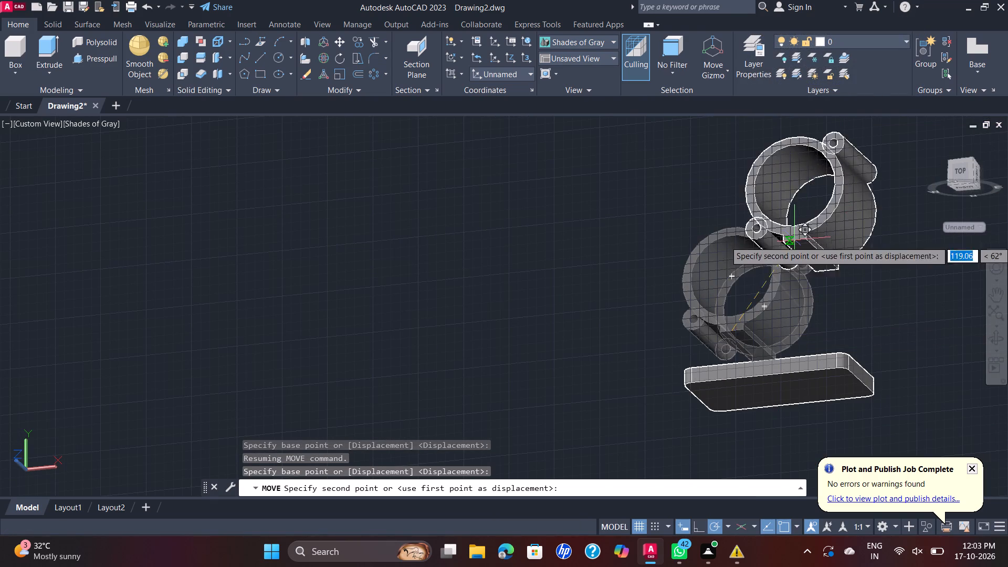
{"action": "middle_click_drag", "start_coordinate": [618, 228], "coordinate": [626, 364], "text": "shift"}
{"action": "scroll", "coordinate": [648, 249], "scroll_direction": "down", "scroll_amount": 1, "text": "shift"}
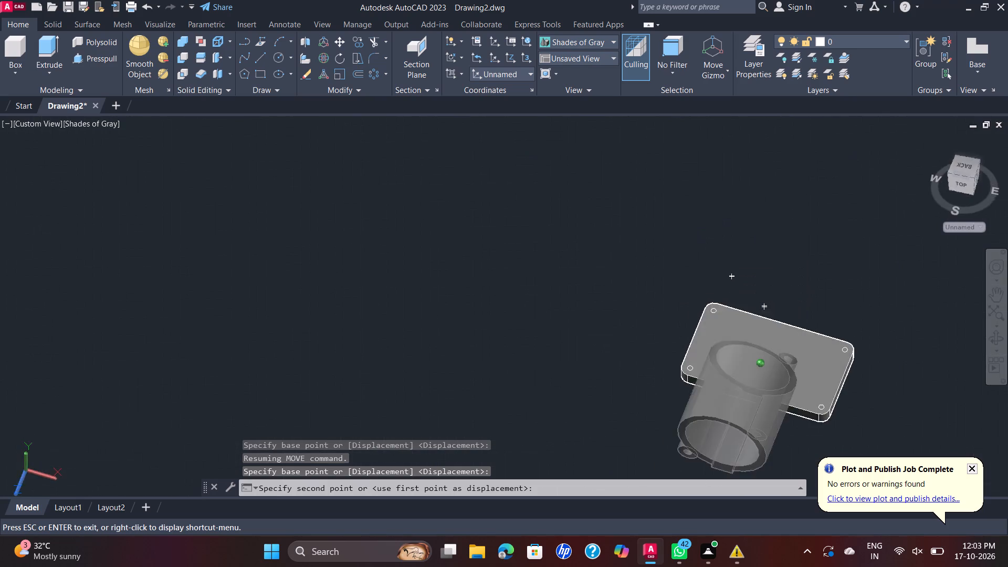
{"action": "middle_click_drag", "start_coordinate": [626, 364], "coordinate": [511, 326], "text": "shift"}
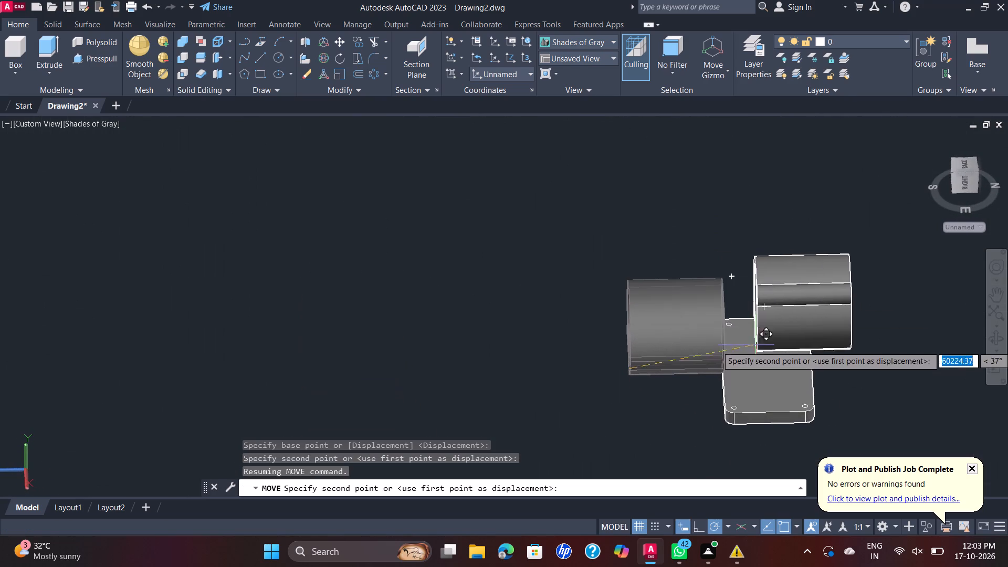
{"action": "scroll", "coordinate": [720, 367], "scroll_direction": "up", "scroll_amount": 5}
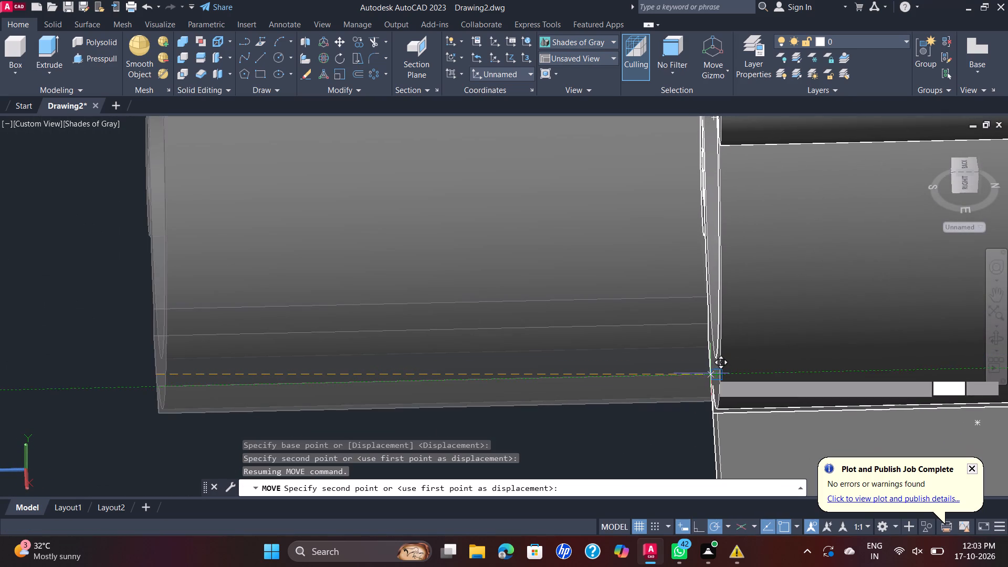
{"action": "middle_click_drag", "start_coordinate": [720, 371], "coordinate": [786, 350], "text": "shift"}
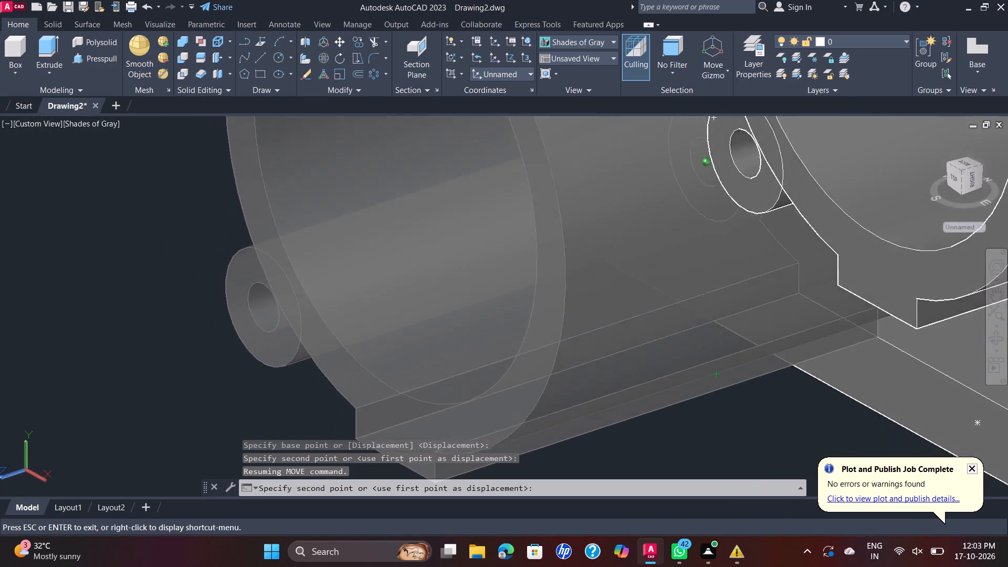
{"action": "middle_click_drag", "start_coordinate": [786, 350], "coordinate": [855, 306], "text": "shift"}
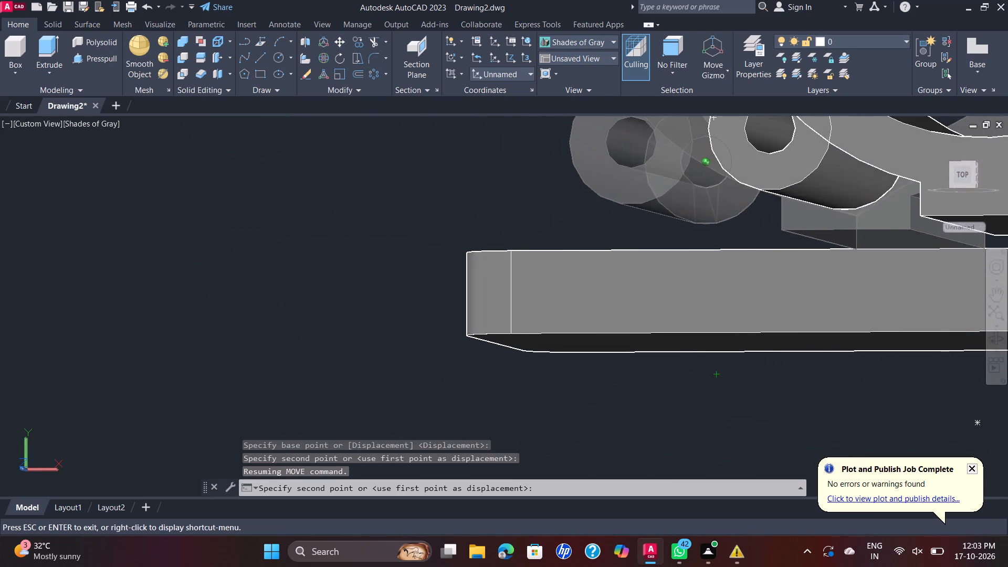
{"action": "middle_click_drag", "start_coordinate": [855, 306], "coordinate": [881, 320], "text": "shift"}
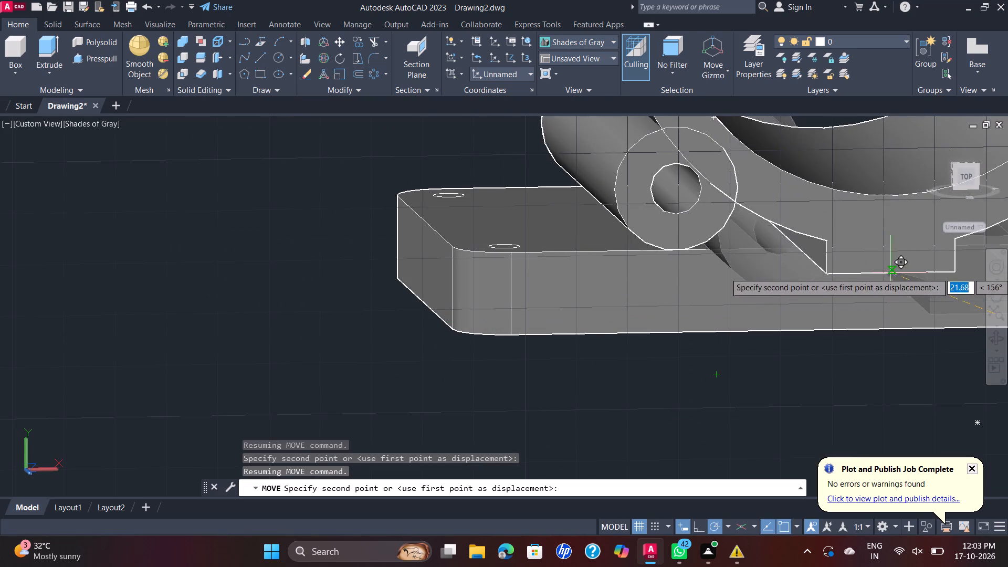
{"action": "middle_click_drag", "start_coordinate": [863, 271], "coordinate": [847, 254], "text": "shift"}
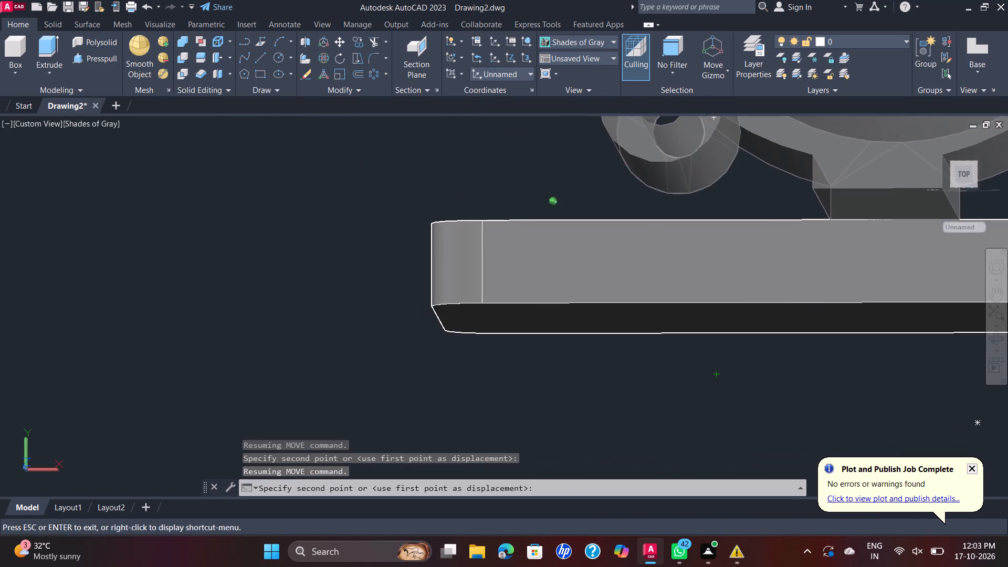
{"action": "middle_click_drag", "start_coordinate": [847, 254], "coordinate": [839, 264], "text": "shift"}
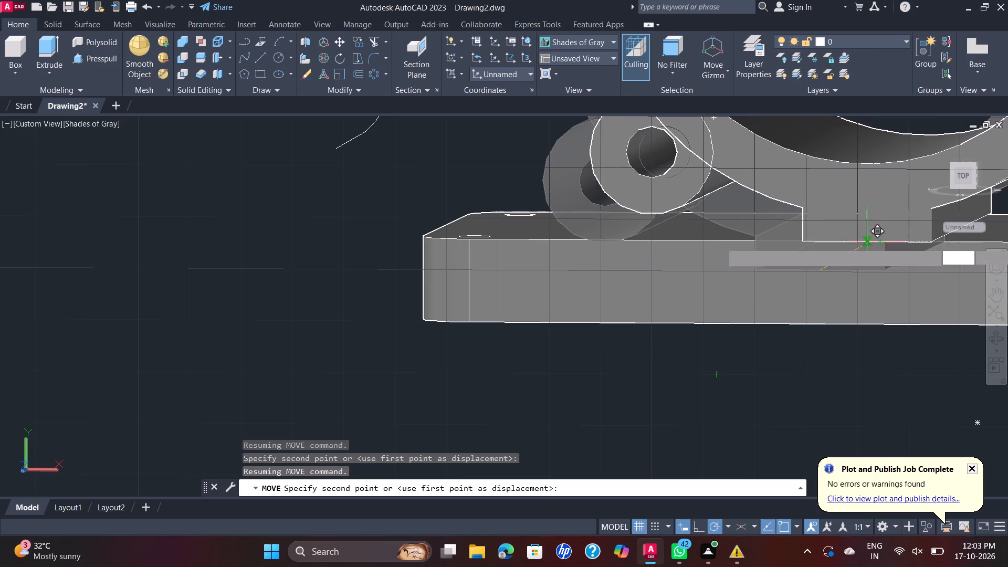
{"action": "left_click_drag", "start_coordinate": [818, 241], "coordinate": [812, 241]}
{"action": "scroll", "coordinate": [811, 241], "scroll_direction": "down", "scroll_amount": 2}
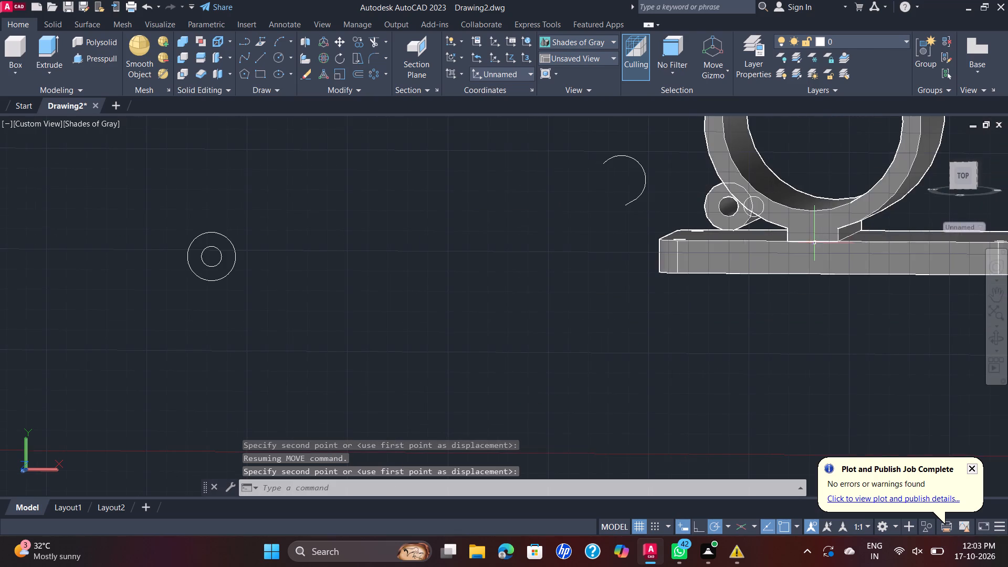
{"action": "scroll", "coordinate": [873, 240], "scroll_direction": "down", "scroll_amount": 1}
Move the lugged cylinder 12.5 along the plate's upper front edge so its support is centred on the plate's length.
{"action": "middle_click_drag", "start_coordinate": [871, 240], "coordinate": [769, 297]}
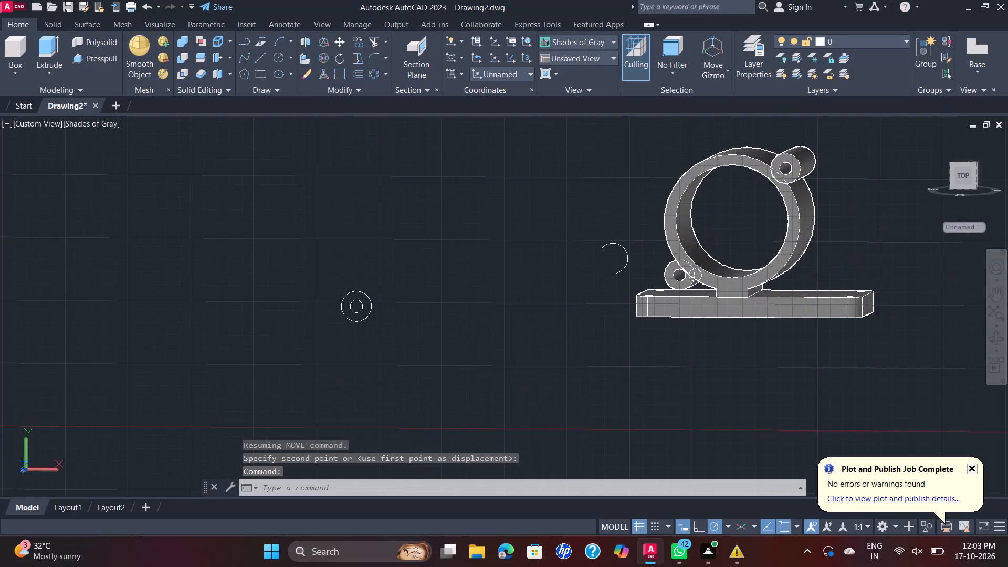
{"action": "left_click", "coordinate": [848, 164]}
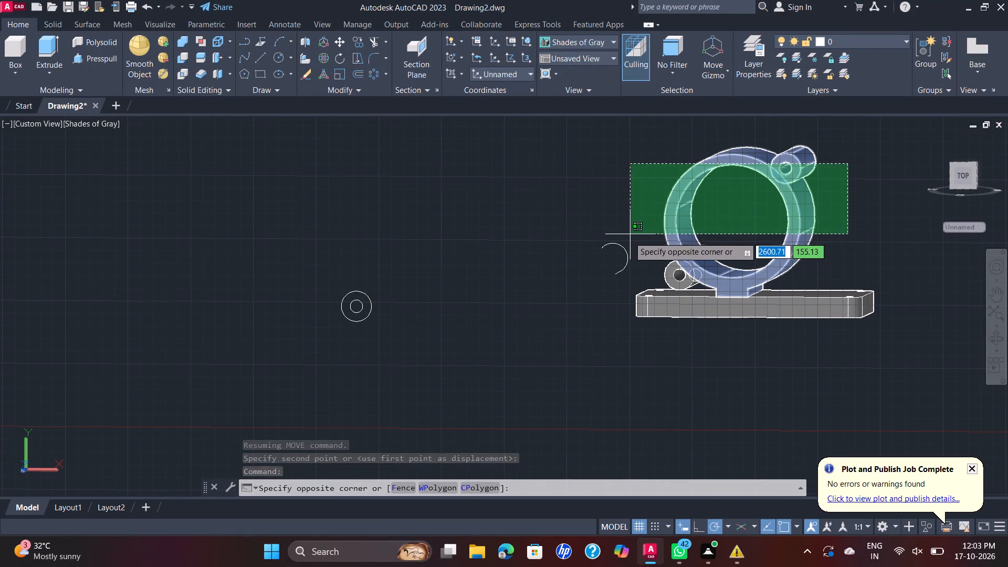
{"action": "left_click", "coordinate": [636, 270]}
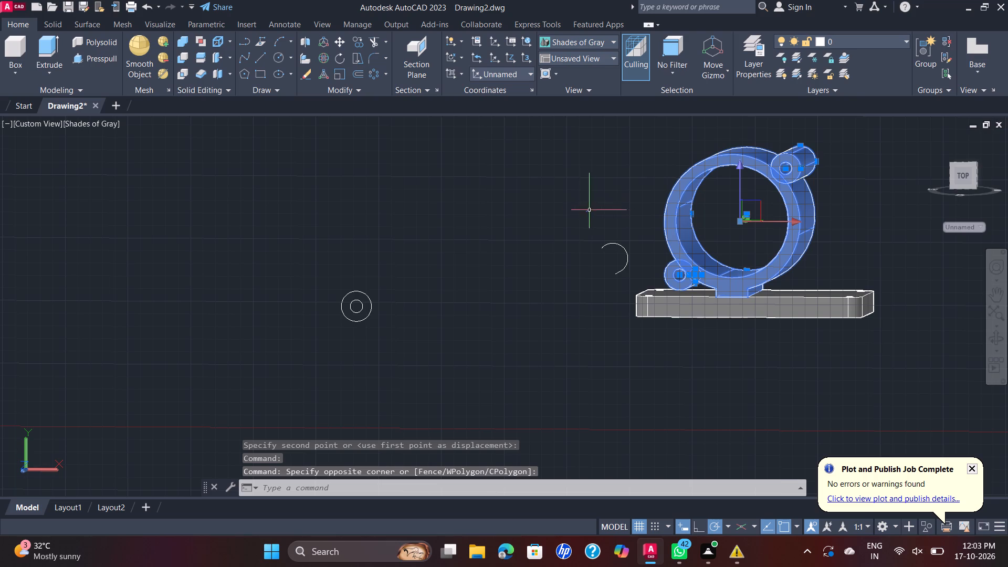
{"action": "key", "text": "space"}
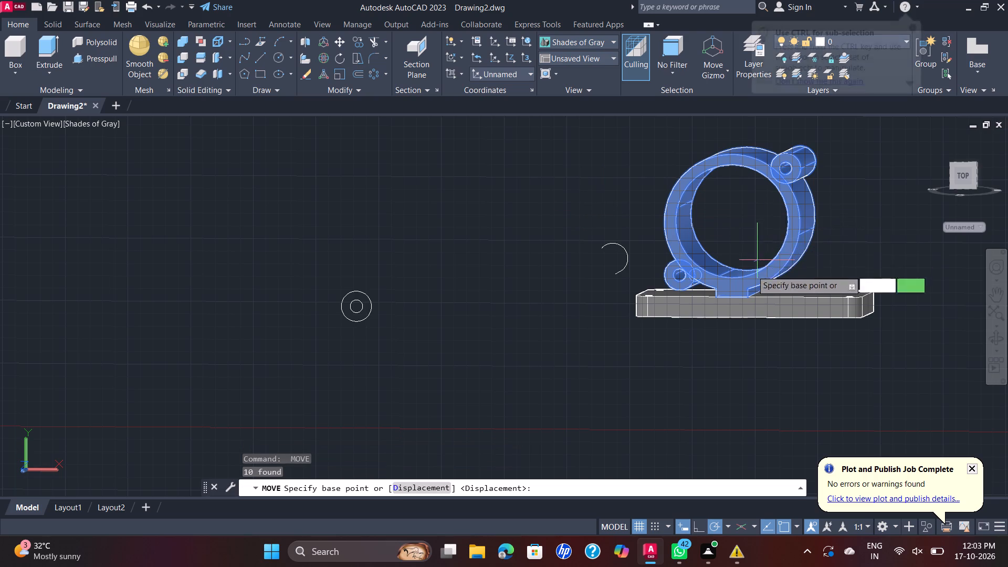
{"action": "scroll", "coordinate": [748, 285], "scroll_direction": "up", "scroll_amount": 3}
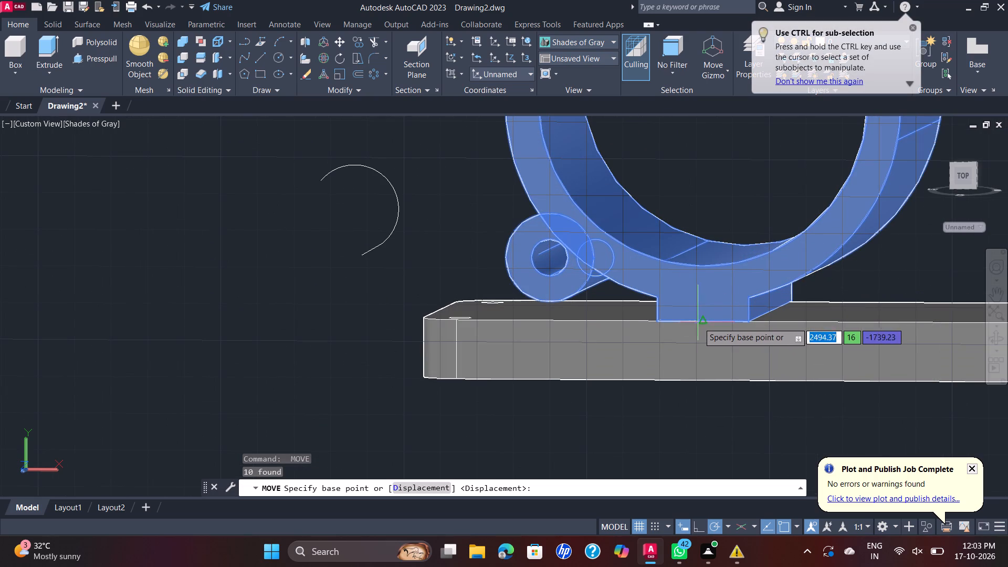
{"action": "left_click", "coordinate": [707, 321]}
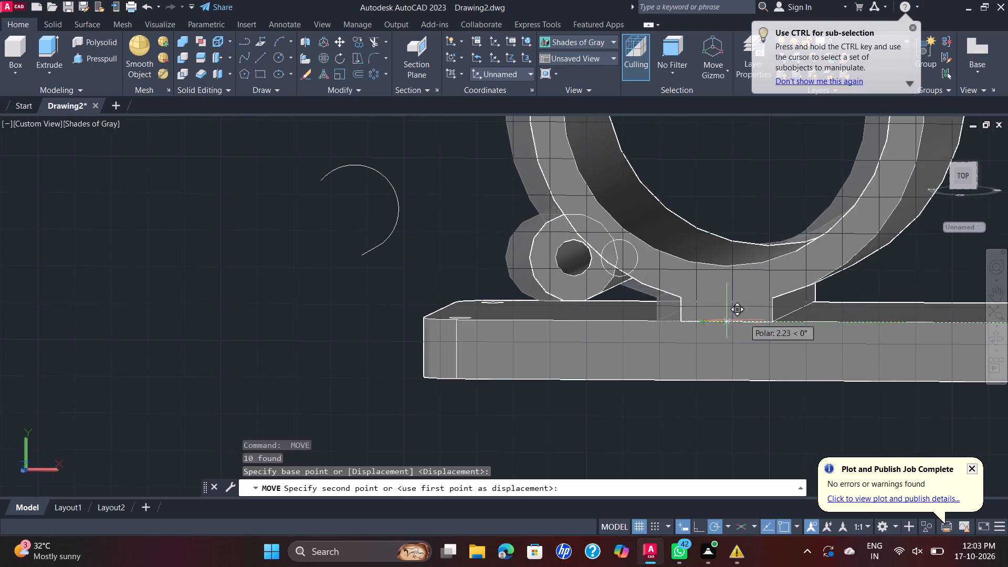
{"action": "middle_click_drag", "start_coordinate": [849, 319], "coordinate": [667, 300]}
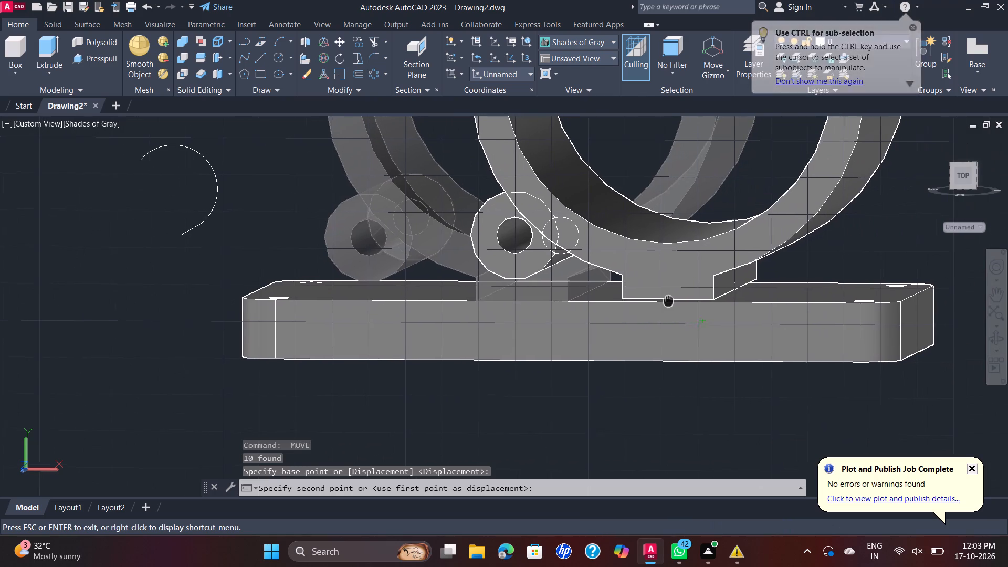
{"action": "middle_click_drag", "start_coordinate": [667, 300], "coordinate": [661, 301]}
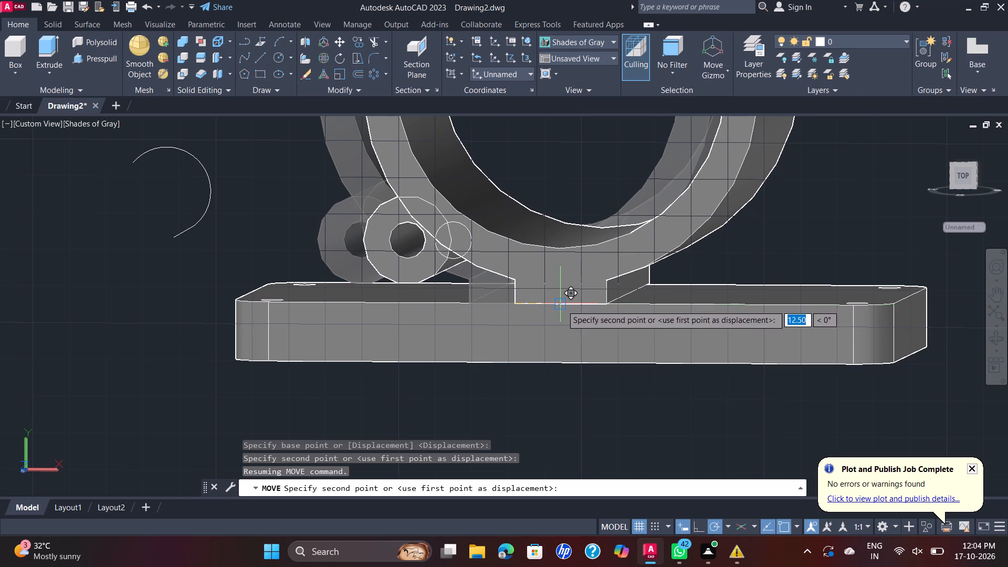
{"action": "left_click", "coordinate": [561, 305]}
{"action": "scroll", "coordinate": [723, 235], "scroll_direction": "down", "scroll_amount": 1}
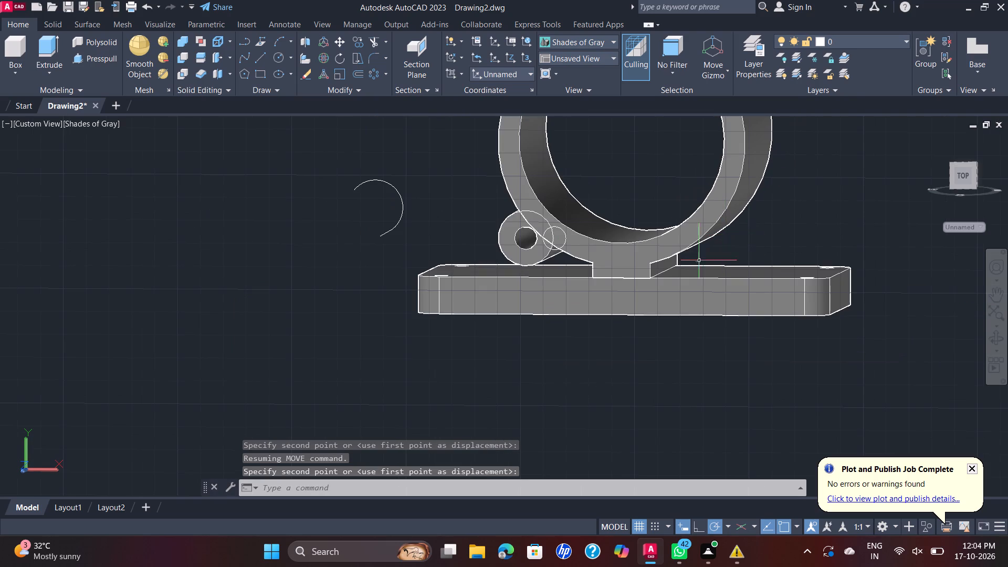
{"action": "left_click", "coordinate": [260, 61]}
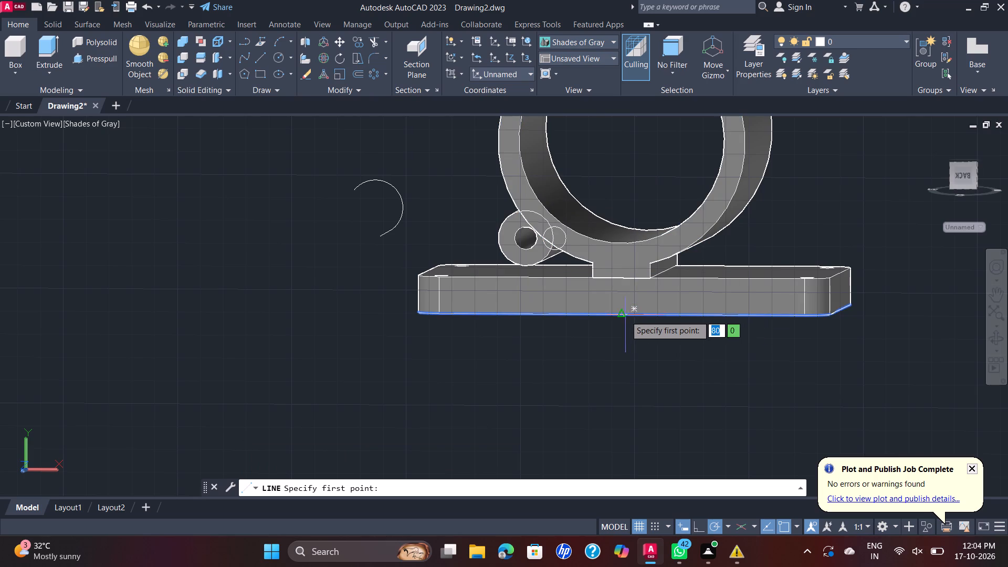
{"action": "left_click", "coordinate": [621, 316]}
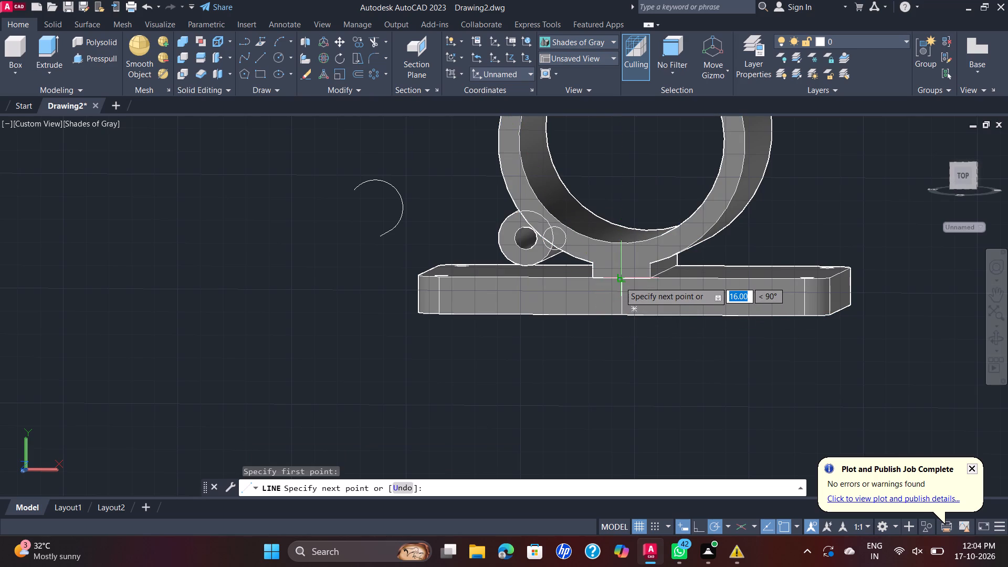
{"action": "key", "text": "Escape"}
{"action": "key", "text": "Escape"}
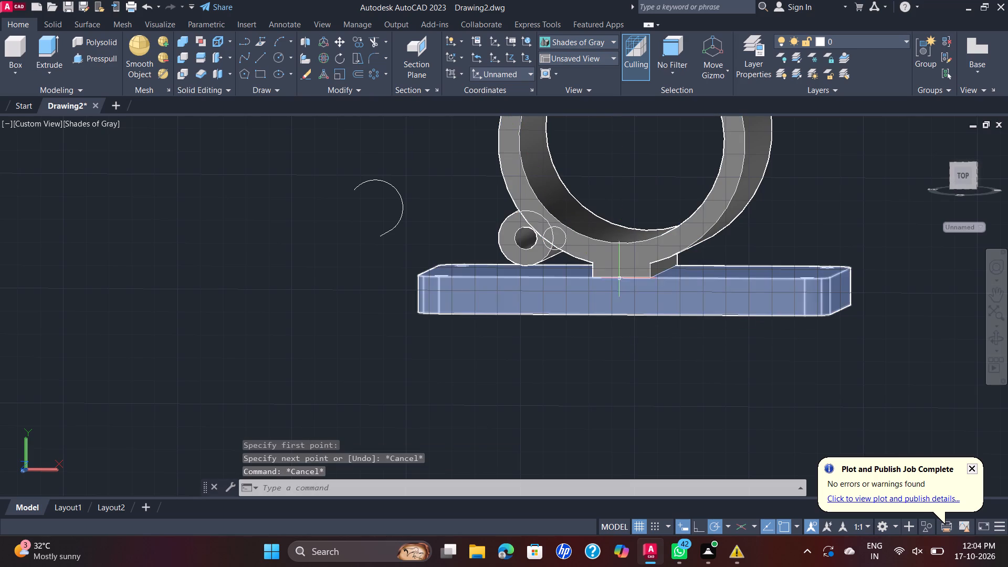
Erase the stray small circle overlapping the cylinder wall beside the lower lug's hole.
{"action": "scroll", "coordinate": [744, 224], "scroll_direction": "down", "scroll_amount": 1}
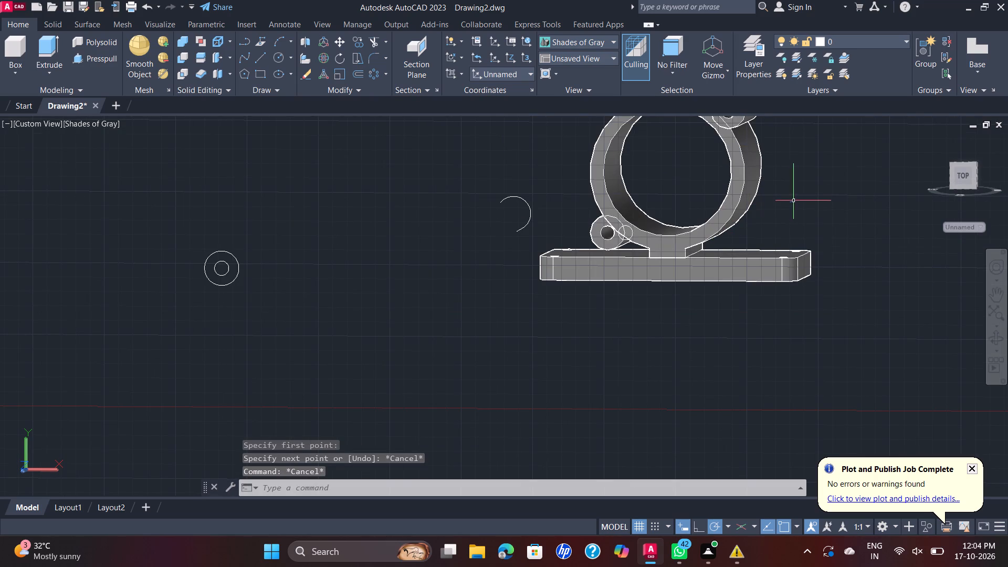
{"action": "scroll", "coordinate": [683, 224], "scroll_direction": "up", "scroll_amount": 2}
{"action": "scroll", "coordinate": [575, 255], "scroll_direction": "up", "scroll_amount": 6}
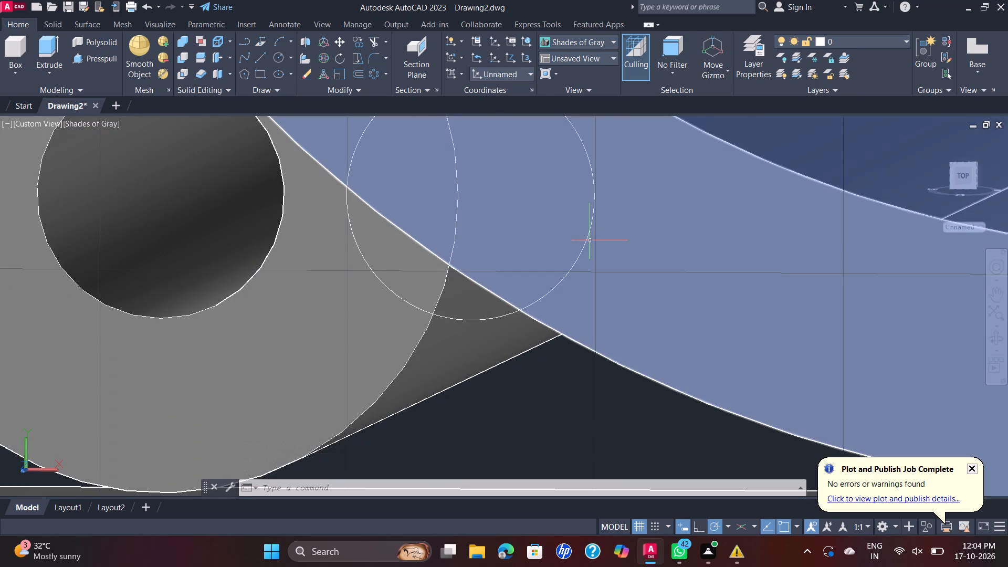
{"action": "scroll", "coordinate": [587, 240], "scroll_direction": "up", "scroll_amount": 2}
{"action": "left_click", "coordinate": [436, 390]}
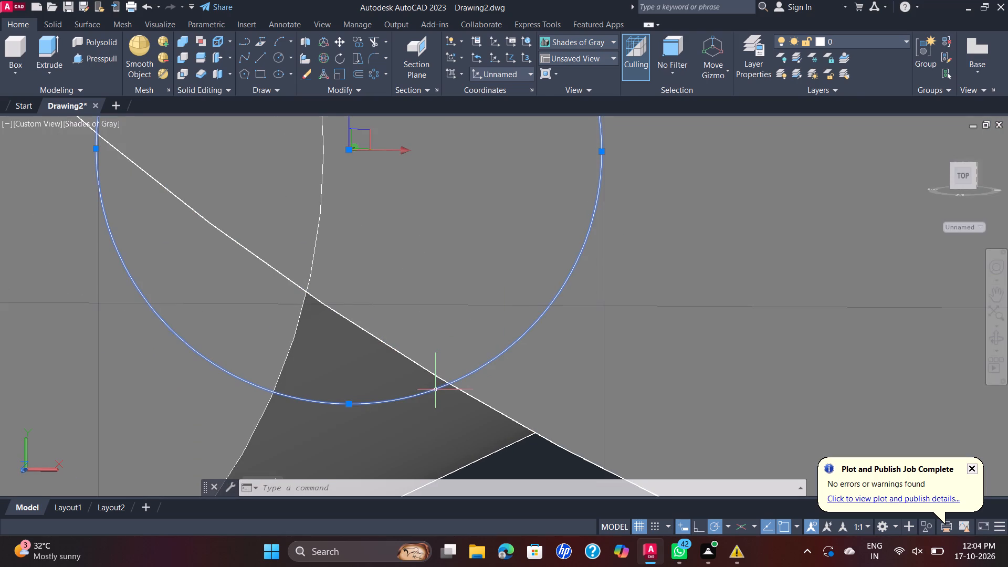
{"action": "key", "text": "Delete"}
{"action": "scroll", "coordinate": [454, 374], "scroll_direction": "down", "scroll_amount": 4}
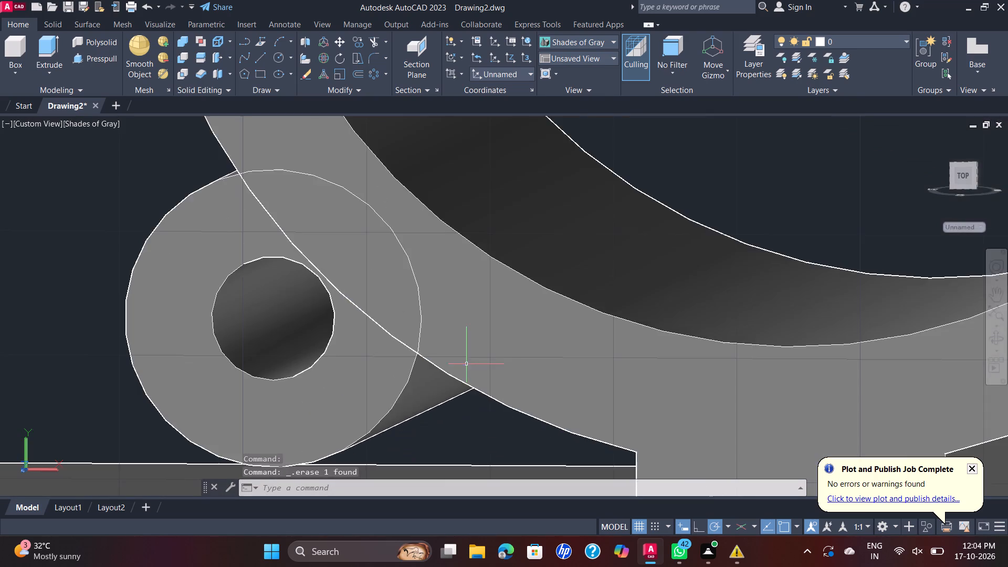
{"action": "scroll", "coordinate": [472, 354], "scroll_direction": "down", "scroll_amount": 1}
{"action": "scroll", "coordinate": [435, 324], "scroll_direction": "up", "scroll_amount": 1}
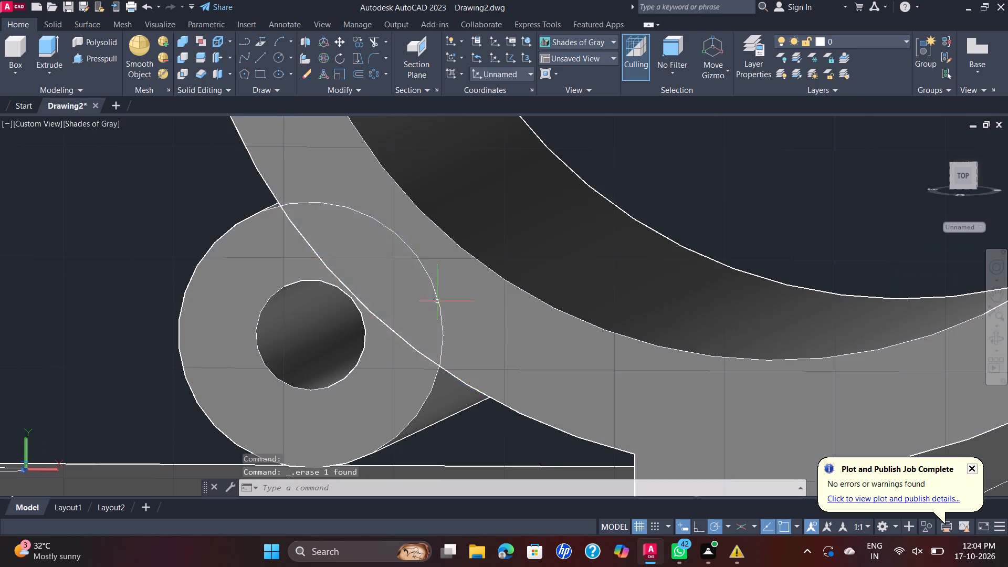
Examine the assembled base plate and lugged cylinder from several angles, including the SE Isometric view.
{"action": "scroll", "coordinate": [437, 301], "scroll_direction": "down", "scroll_amount": 1}
{"action": "scroll", "coordinate": [486, 273], "scroll_direction": "down", "scroll_amount": 2}
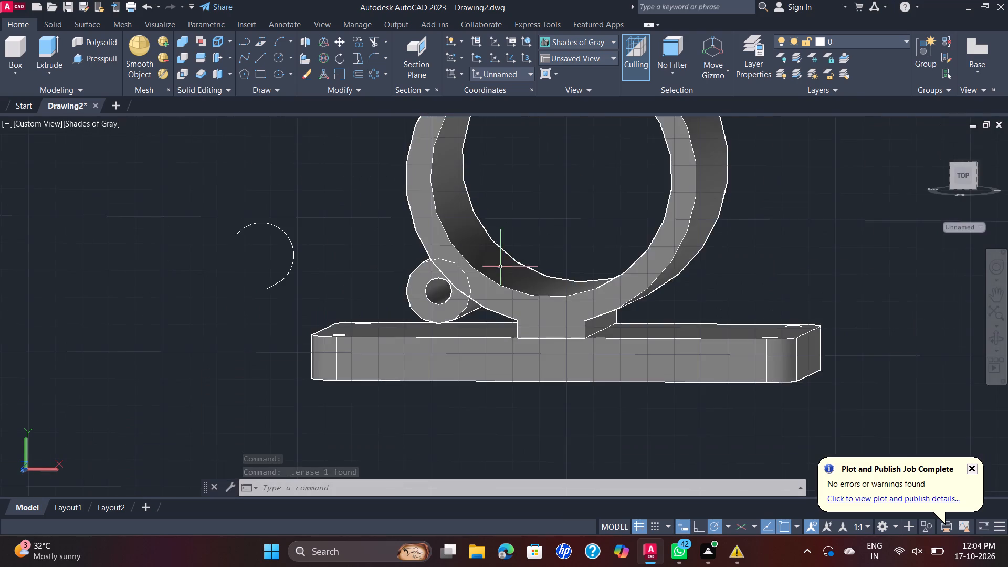
{"action": "scroll", "coordinate": [577, 222], "scroll_direction": "down", "scroll_amount": 2}
{"action": "middle_click_drag", "start_coordinate": [578, 210], "coordinate": [575, 232]}
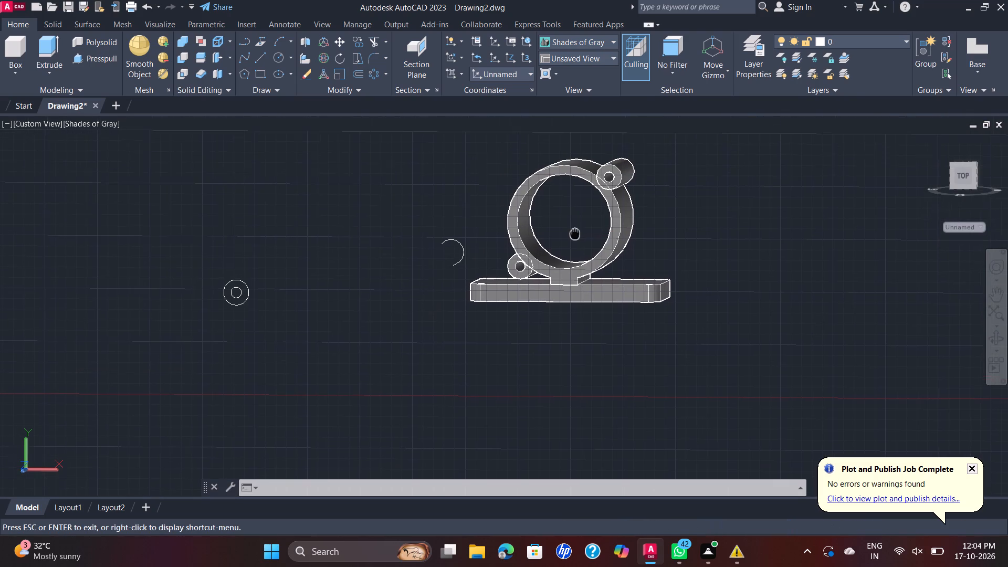
{"action": "middle_click_drag", "start_coordinate": [575, 232], "coordinate": [574, 235]}
{"action": "middle_click_drag", "start_coordinate": [718, 172], "coordinate": [712, 213], "text": "shift"}
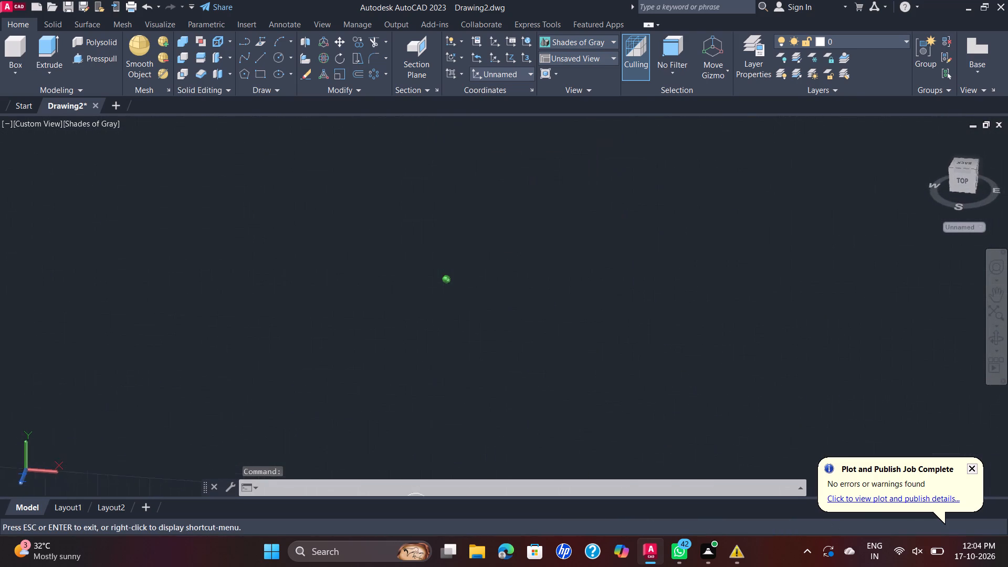
{"action": "middle_click_drag", "start_coordinate": [712, 213], "coordinate": [715, 187], "text": "shift"}
{"action": "scroll", "coordinate": [685, 153], "scroll_direction": "down", "scroll_amount": 3}
{"action": "scroll", "coordinate": [684, 153], "scroll_direction": "up", "scroll_amount": 2}
{"action": "middle_click_drag", "start_coordinate": [679, 135], "coordinate": [679, 145]}
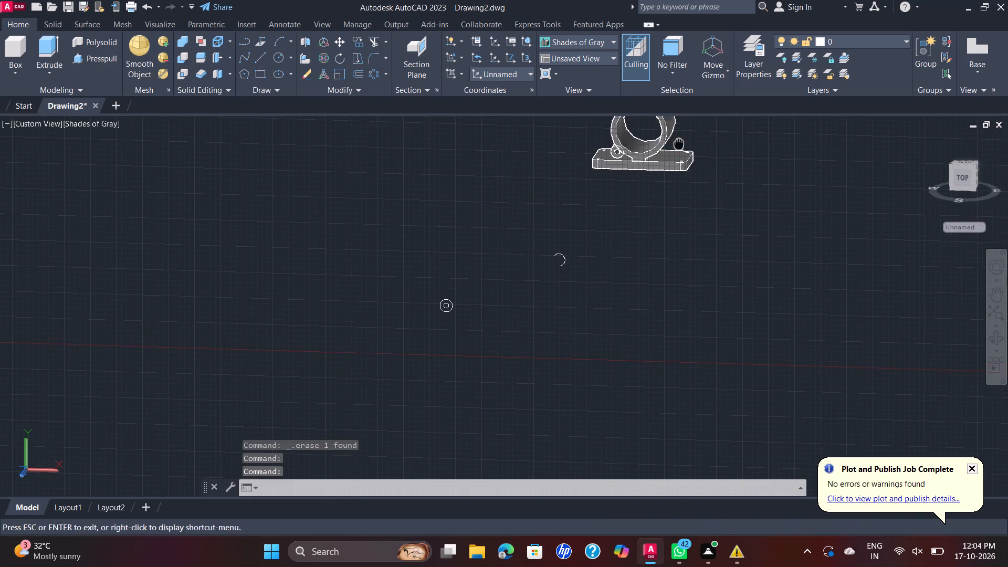
{"action": "middle_click_drag", "start_coordinate": [679, 145], "coordinate": [668, 261]}
{"action": "scroll", "coordinate": [650, 221], "scroll_direction": "up", "scroll_amount": 3}
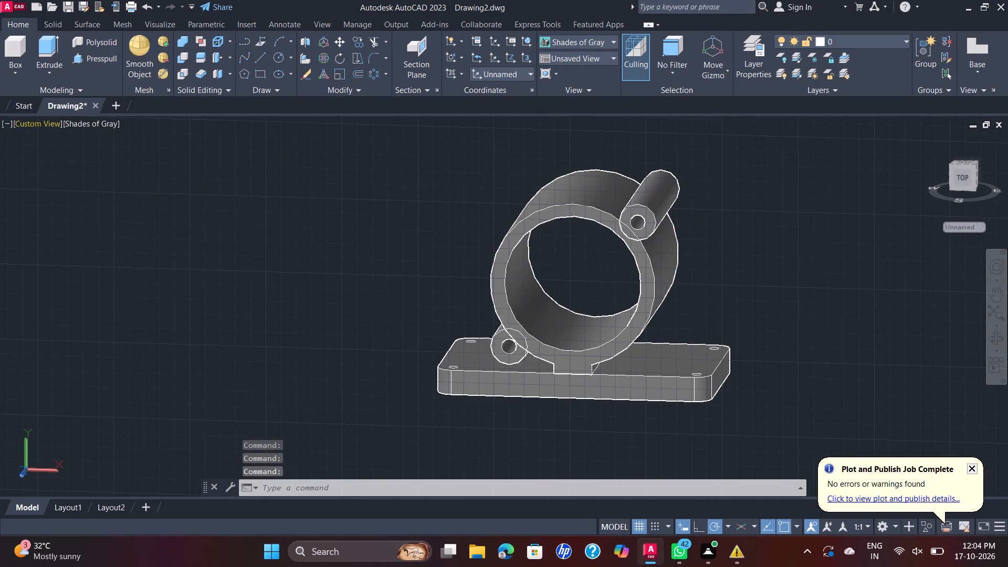
{"action": "left_click", "coordinate": [31, 127]}
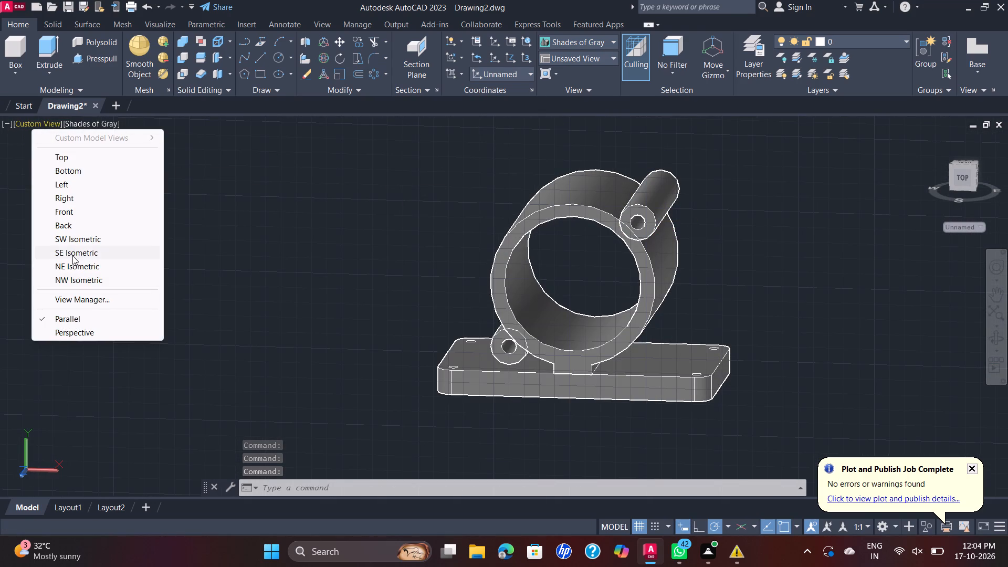
{"action": "left_click", "coordinate": [87, 253]}
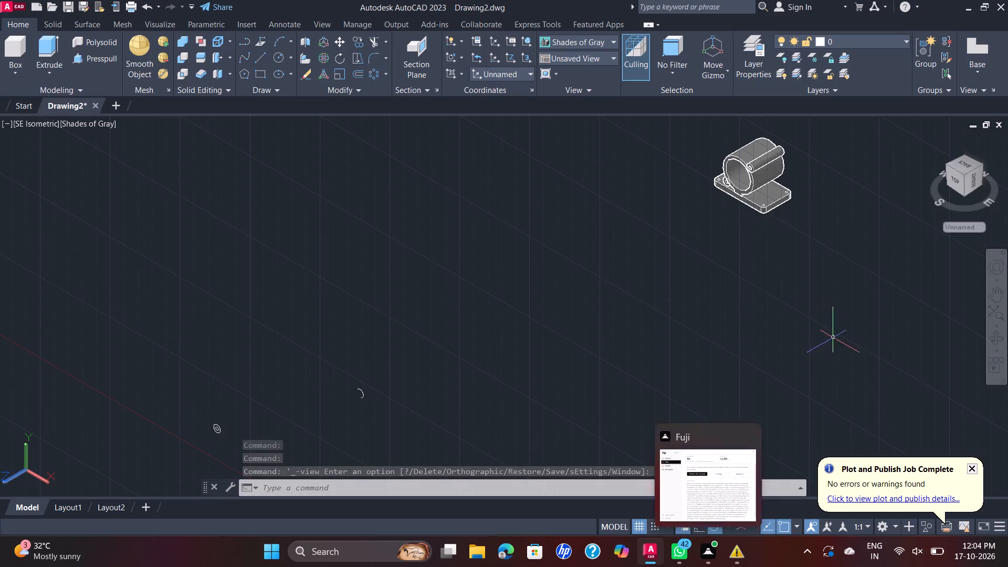
{"action": "scroll", "coordinate": [811, 177], "scroll_direction": "up", "scroll_amount": 1}
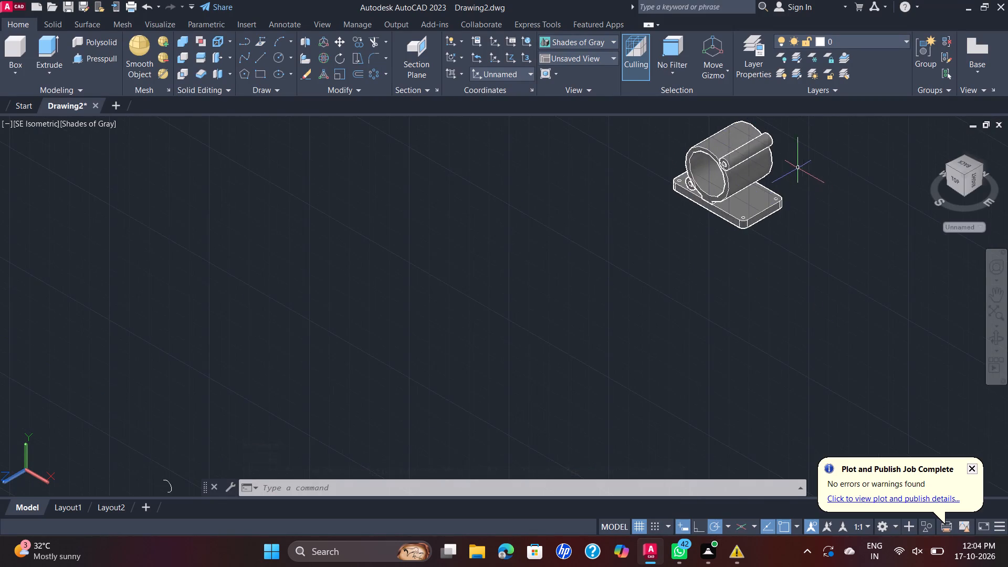
{"action": "scroll", "coordinate": [796, 166], "scroll_direction": "up", "scroll_amount": 1}
{"action": "middle_click_drag", "start_coordinate": [796, 166], "coordinate": [779, 281]}
{"action": "scroll", "coordinate": [763, 259], "scroll_direction": "up", "scroll_amount": 2}
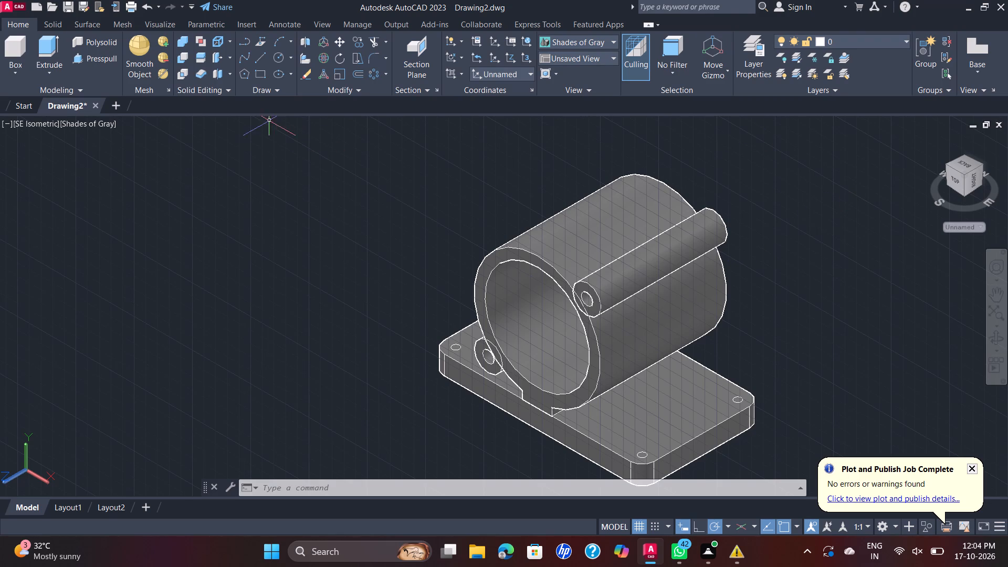
{"action": "scroll", "coordinate": [434, 185], "scroll_direction": "down", "scroll_amount": 1}
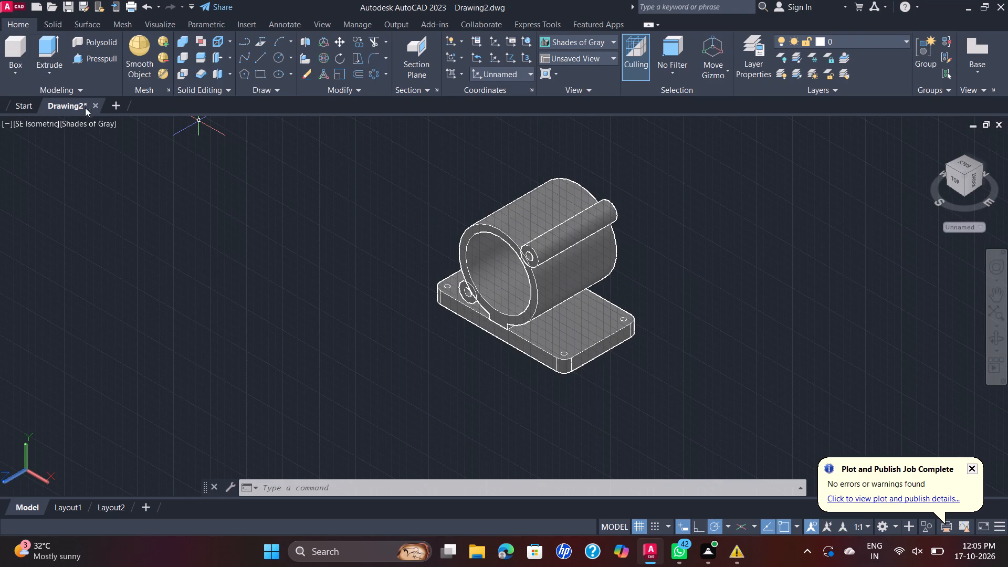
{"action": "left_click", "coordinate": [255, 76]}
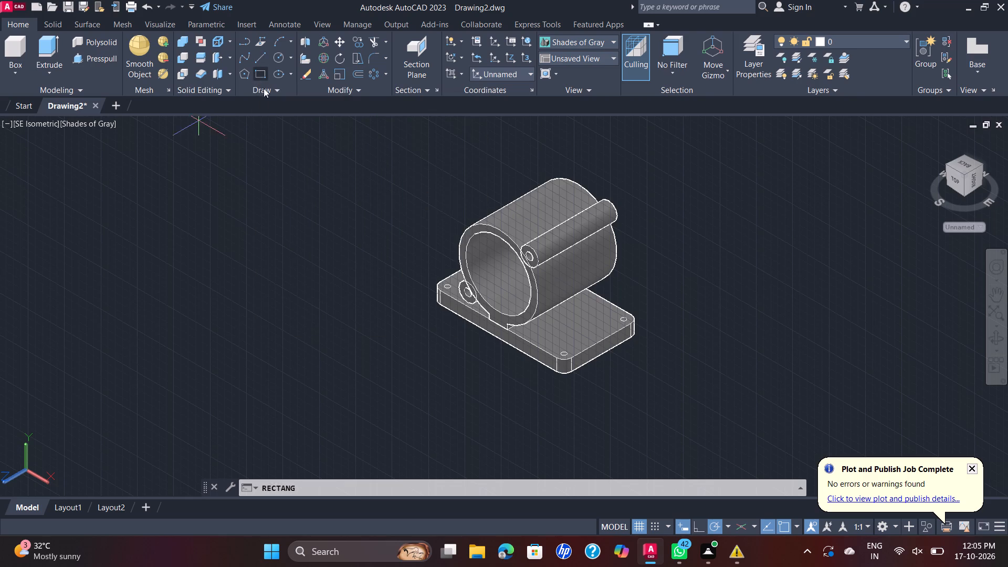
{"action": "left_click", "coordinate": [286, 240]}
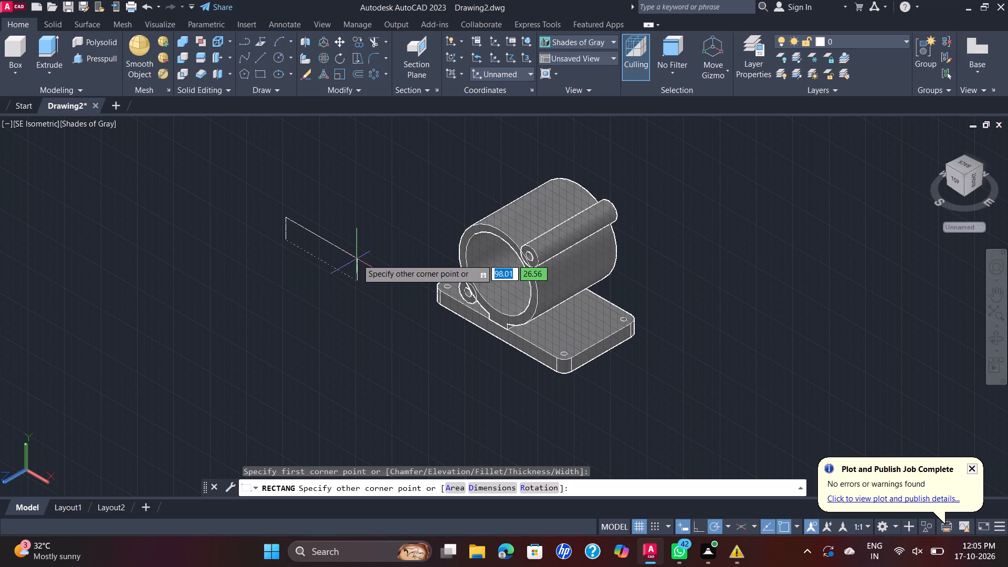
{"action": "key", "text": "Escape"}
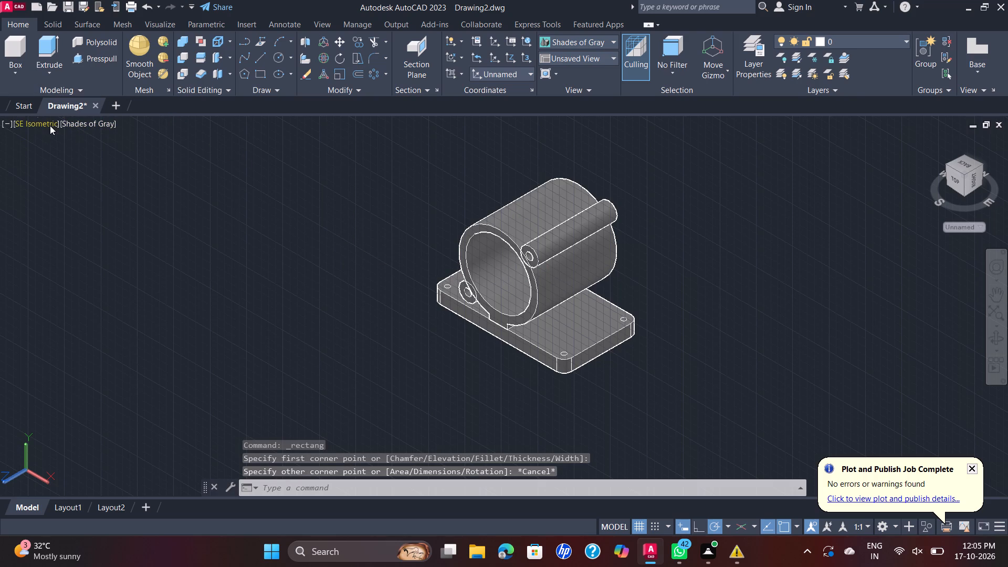
In the Top view, draw a 134 by 94 rectangle in the empty space beside the base plate.
{"action": "left_click", "coordinate": [47, 125]}
{"action": "left_click", "coordinate": [79, 158]}
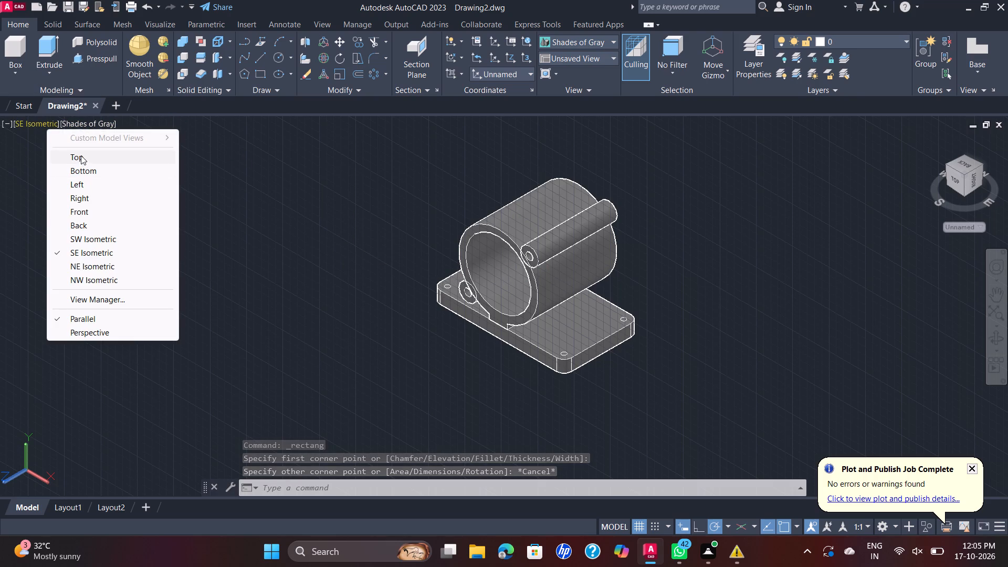
{"action": "middle_click_drag", "start_coordinate": [530, 124], "coordinate": [542, 169]}
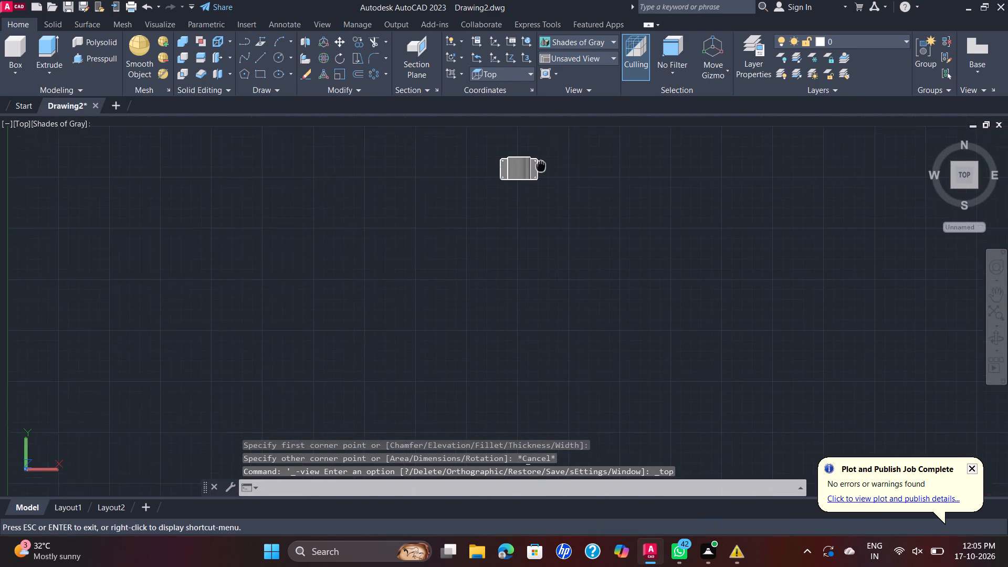
{"action": "middle_click_drag", "start_coordinate": [542, 169], "coordinate": [544, 175]}
{"action": "scroll", "coordinate": [541, 173], "scroll_direction": "up", "scroll_amount": 2}
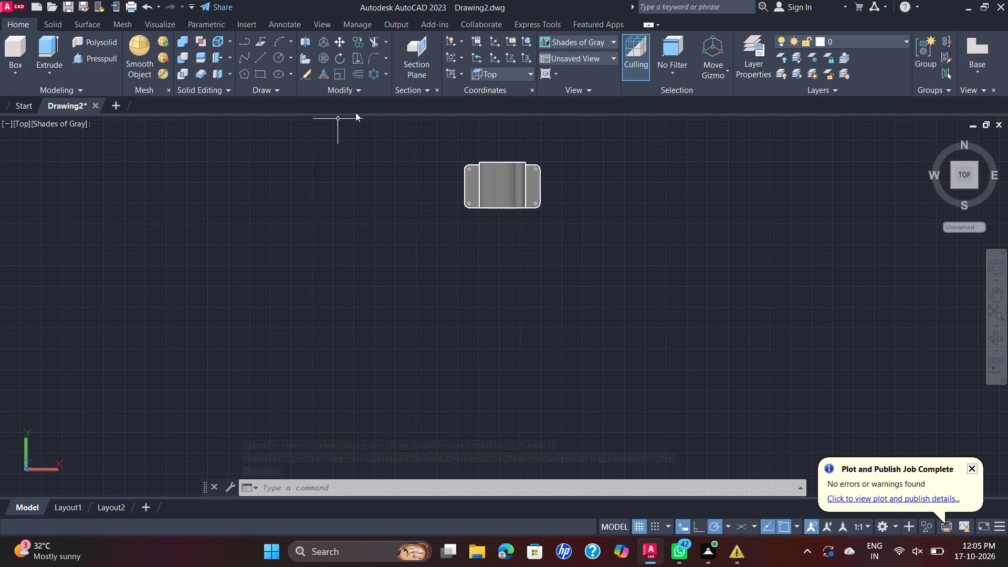
{"action": "scroll", "coordinate": [435, 131], "scroll_direction": "up", "scroll_amount": 3}
{"action": "scroll", "coordinate": [551, 201], "scroll_direction": "up", "scroll_amount": 2}
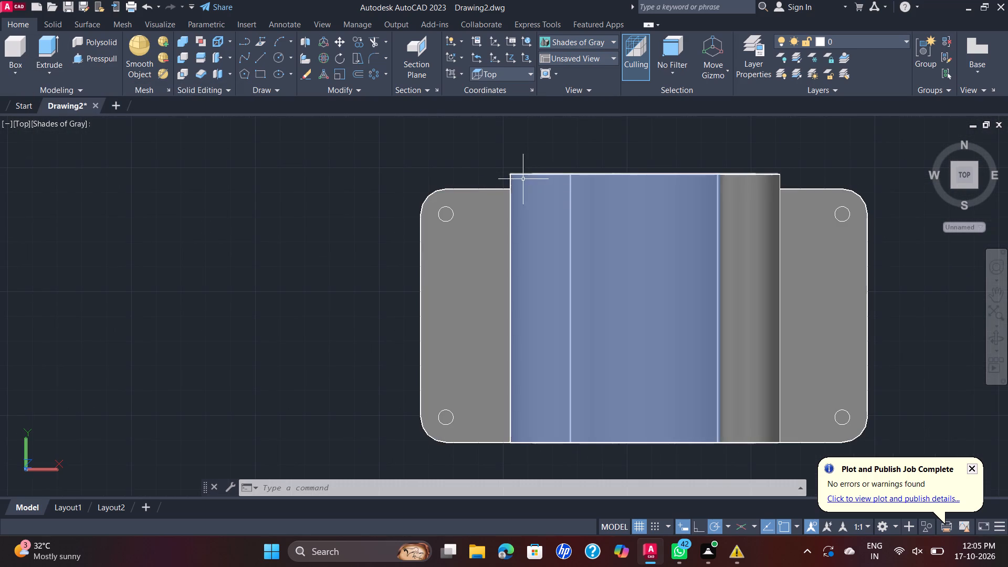
{"action": "scroll", "coordinate": [501, 175], "scroll_direction": "up", "scroll_amount": 4}
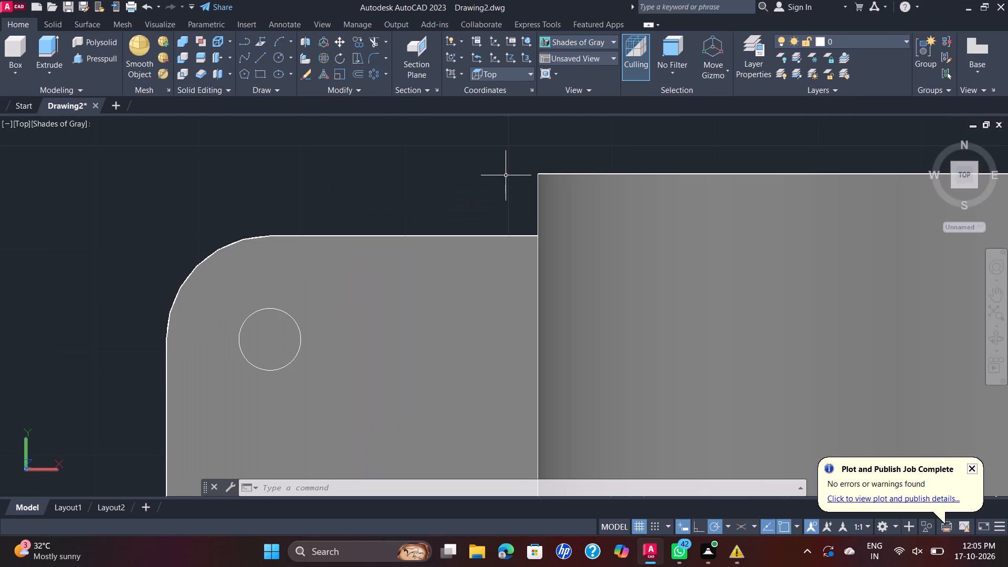
{"action": "scroll", "coordinate": [562, 180], "scroll_direction": "up", "scroll_amount": 2}
{"action": "scroll", "coordinate": [562, 180], "scroll_direction": "down", "scroll_amount": 1}
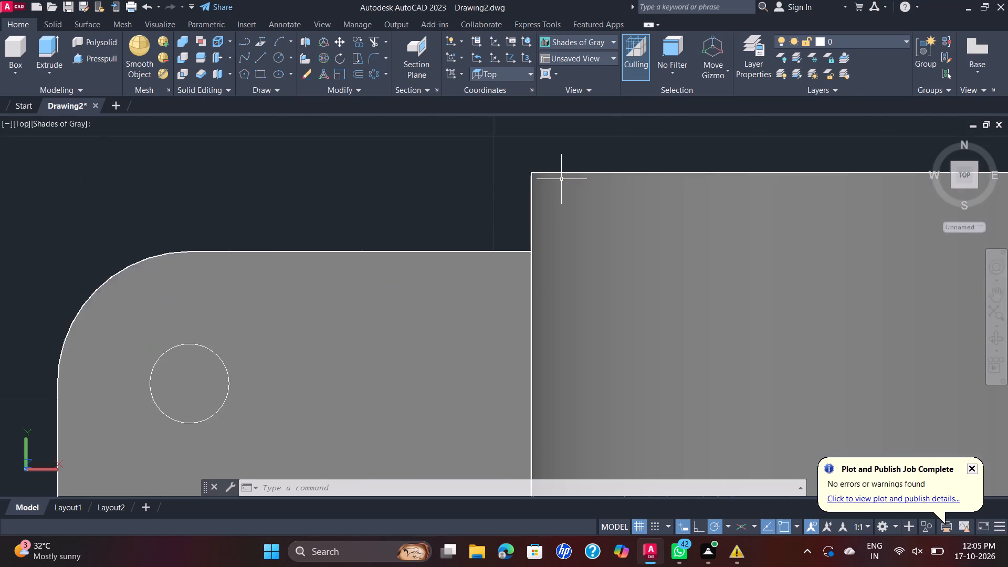
{"action": "scroll", "coordinate": [562, 180], "scroll_direction": "down", "scroll_amount": 3}
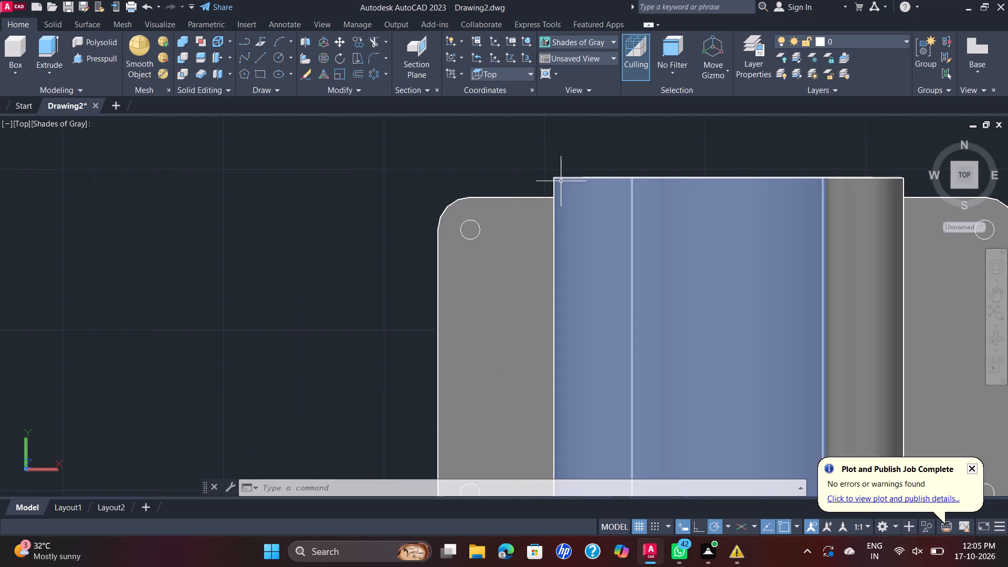
{"action": "scroll", "coordinate": [593, 230], "scroll_direction": "down", "scroll_amount": 1}
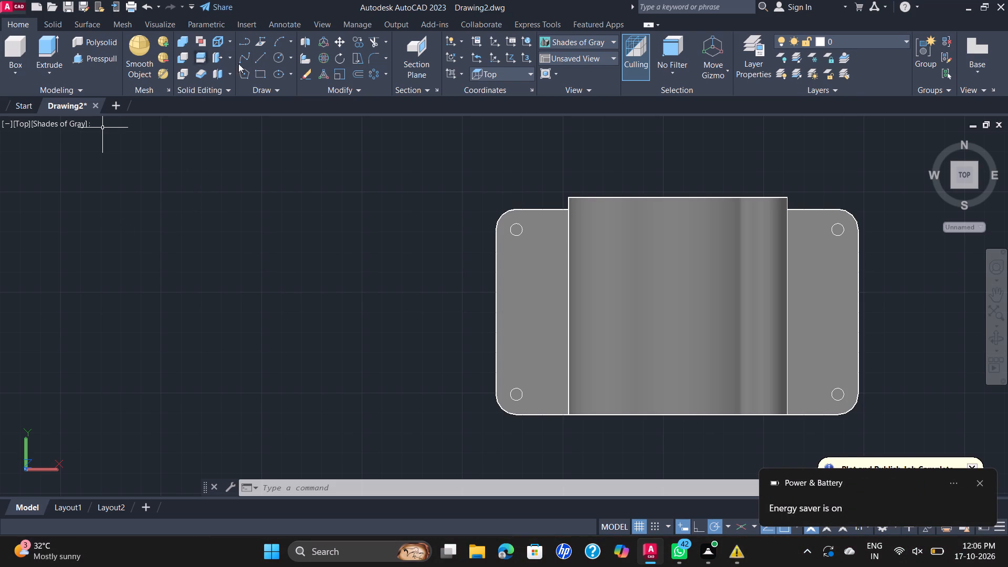
{"action": "left_click", "coordinate": [261, 74]}
{"action": "left_click", "coordinate": [212, 209]}
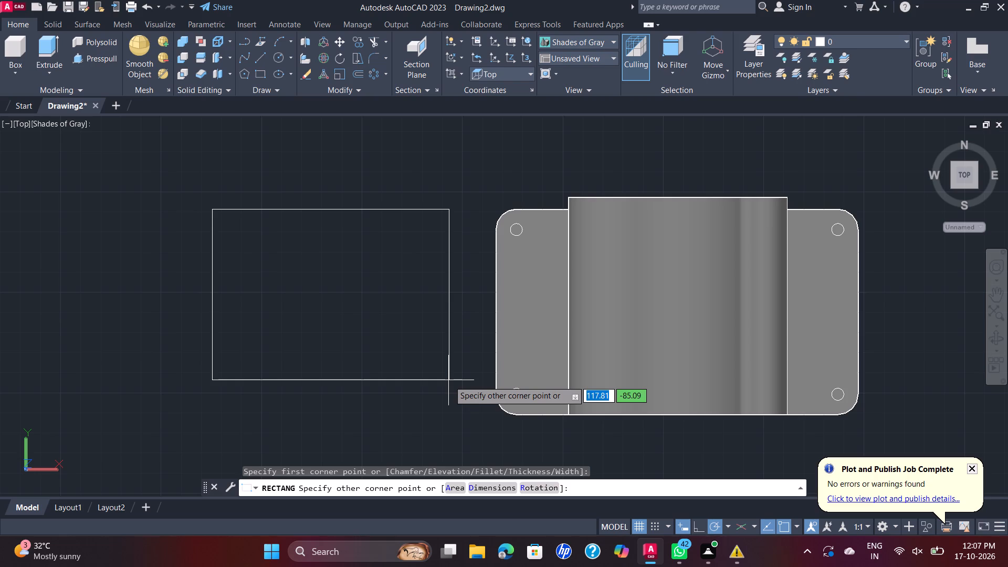
{"action": "type", "text": "134"}
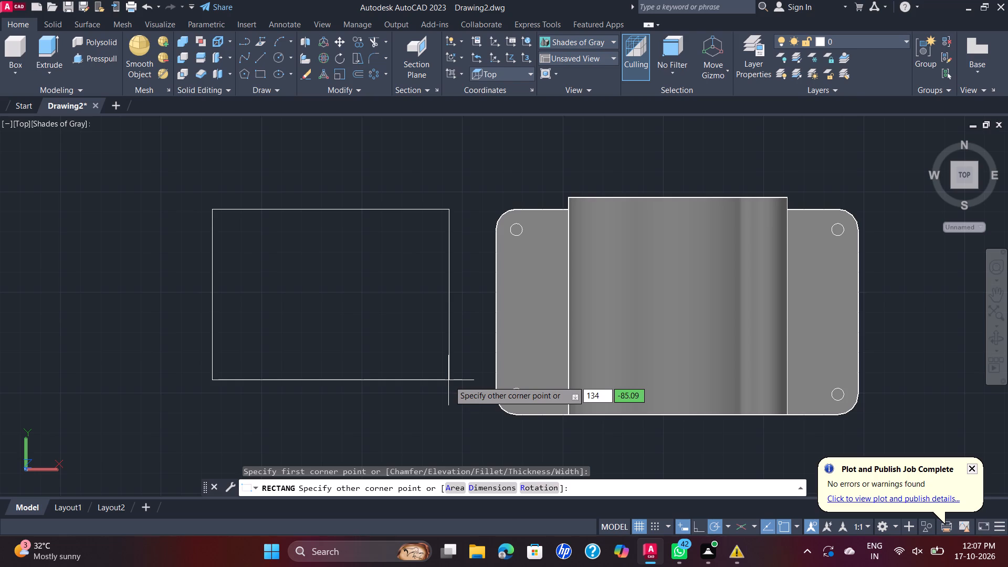
{"action": "key", "text": "Tab"}
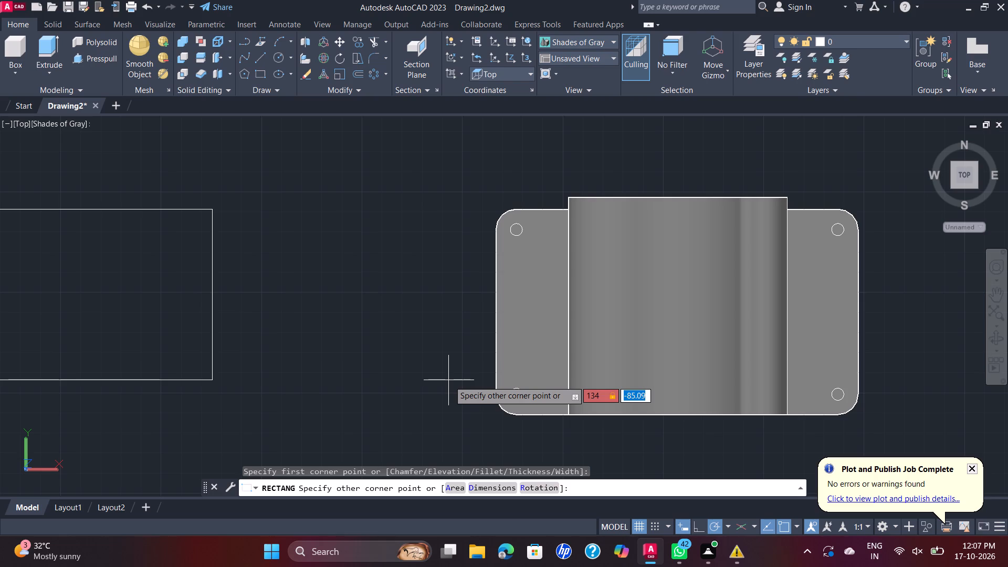
{"action": "type", "text": "94"}
{"action": "key", "text": "Return"}
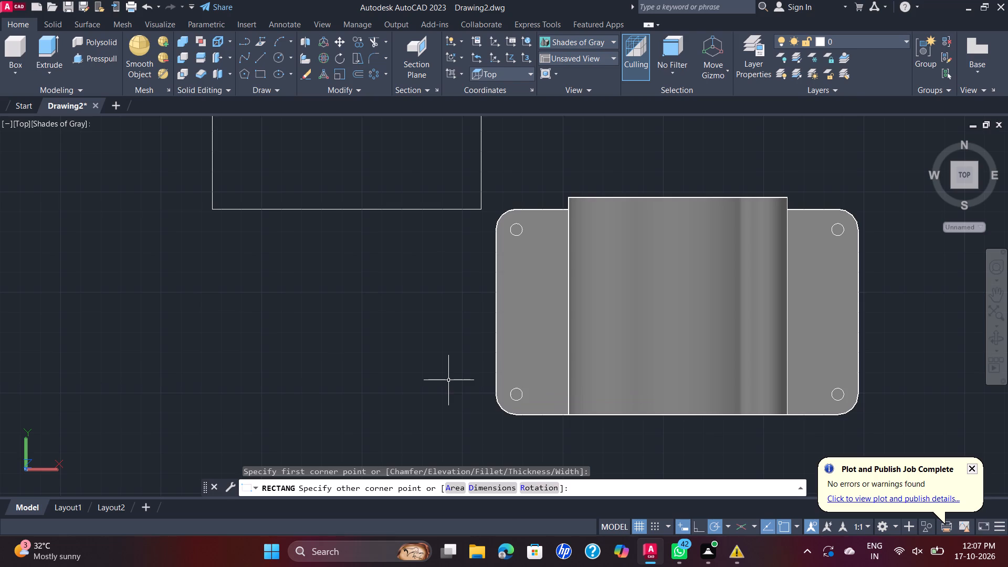
Fillet the two upper corners of the 134 by 94 rectangle with a radius of 10.
{"action": "scroll", "coordinate": [474, 232], "scroll_direction": "down", "scroll_amount": 3}
{"action": "middle_click_drag", "start_coordinate": [454, 213], "coordinate": [455, 254]}
{"action": "scroll", "coordinate": [455, 226], "scroll_direction": "up", "scroll_amount": 3}
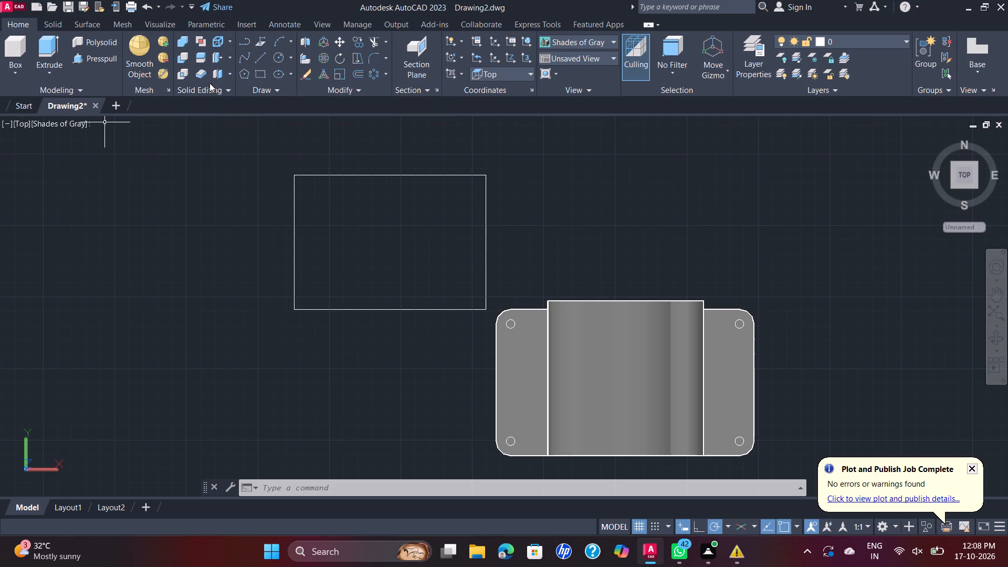
{"action": "left_click", "coordinate": [372, 60]}
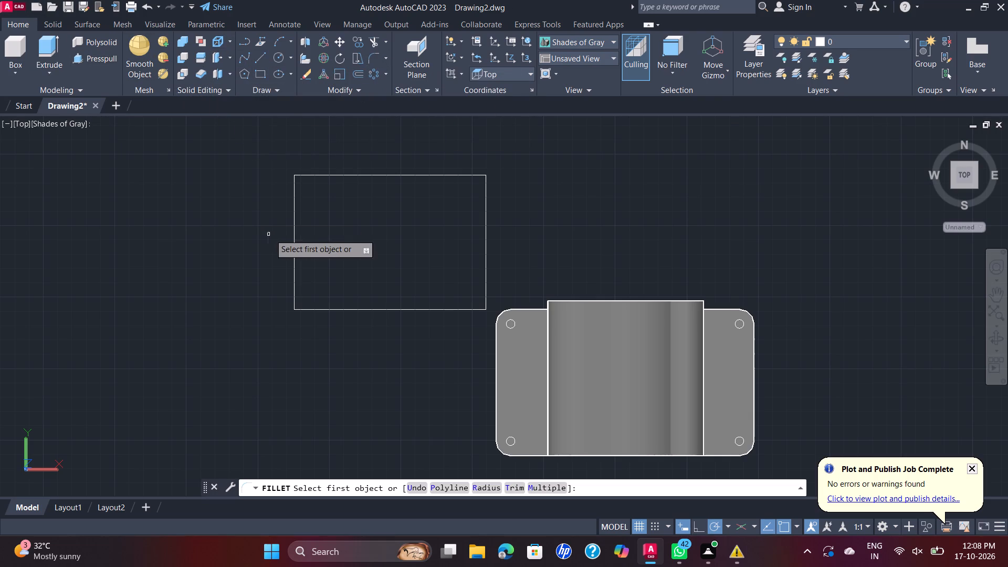
{"action": "left_click", "coordinate": [295, 190]}
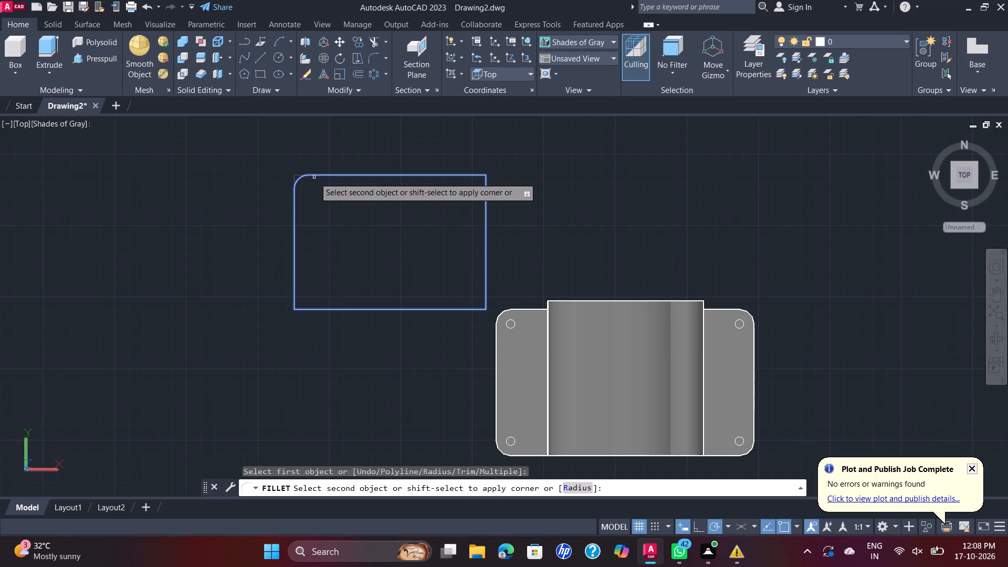
{"action": "left_click", "coordinate": [314, 177]}
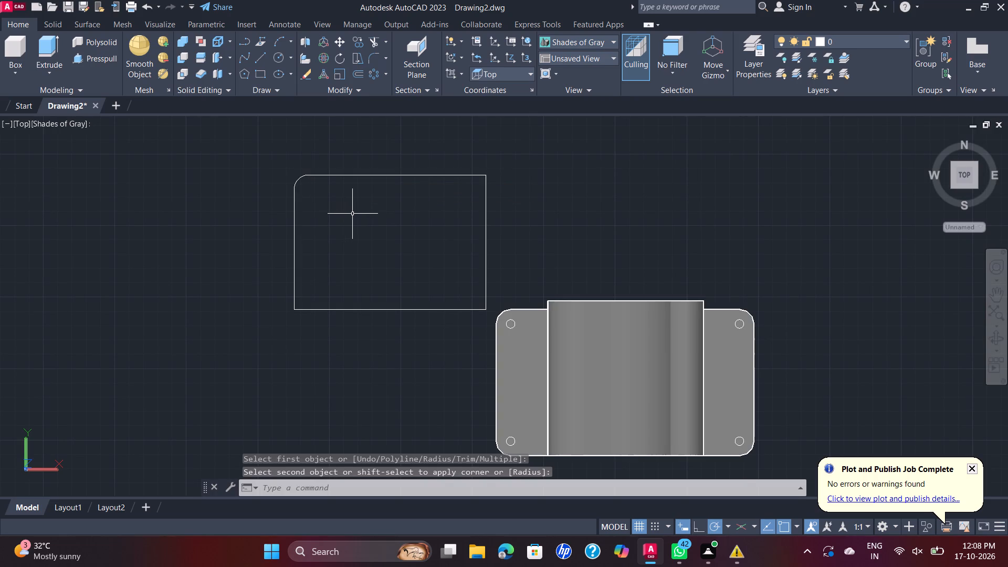
{"action": "key", "text": "space"}
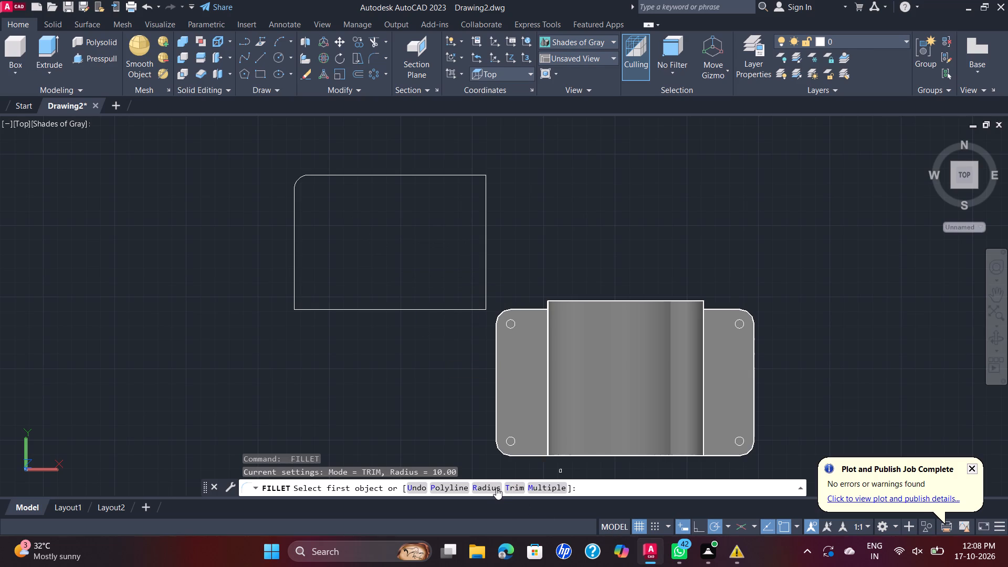
{"action": "left_click", "coordinate": [496, 488]}
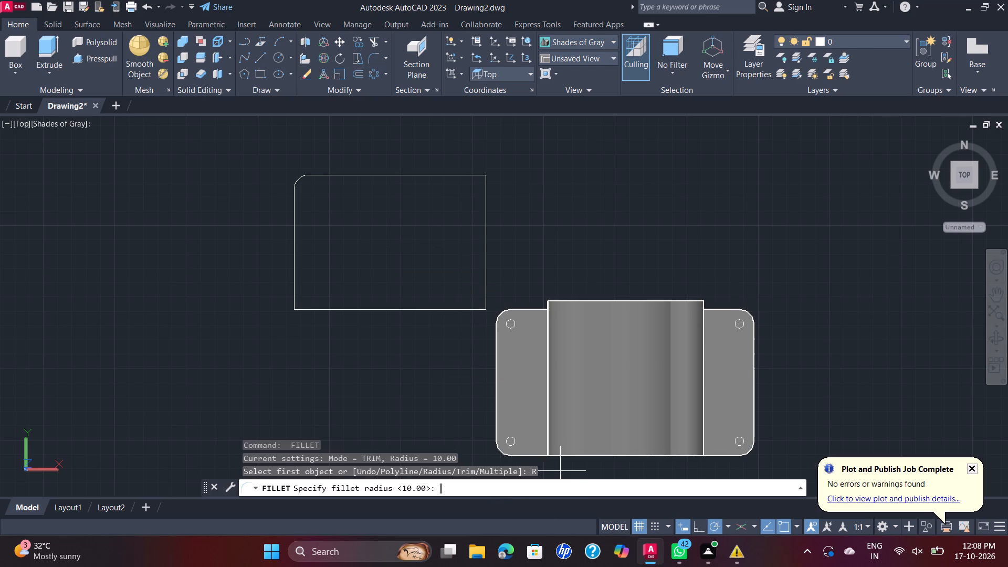
{"action": "type", "text": "10"}
{"action": "key", "text": "Return"}
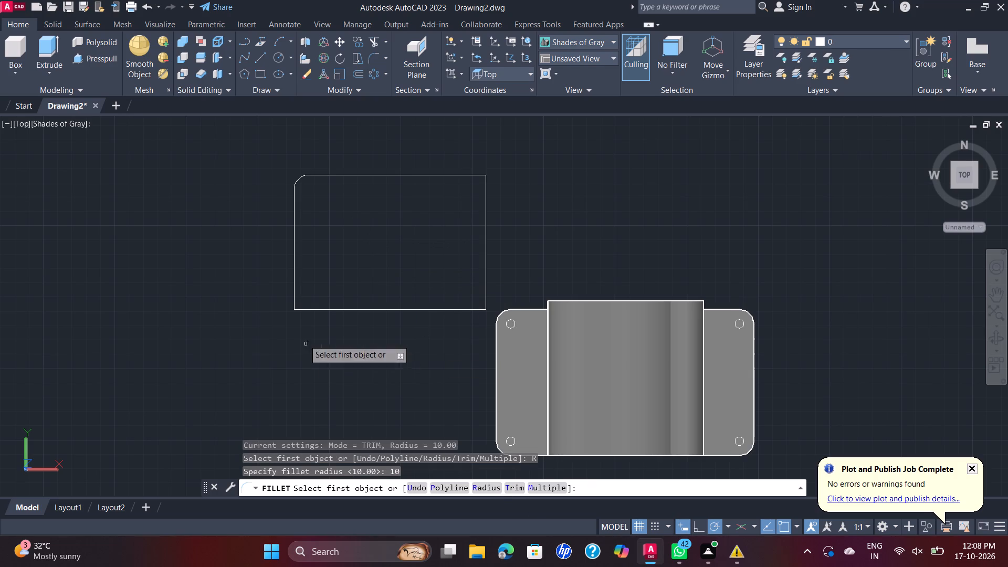
{"action": "left_click", "coordinate": [414, 176]}
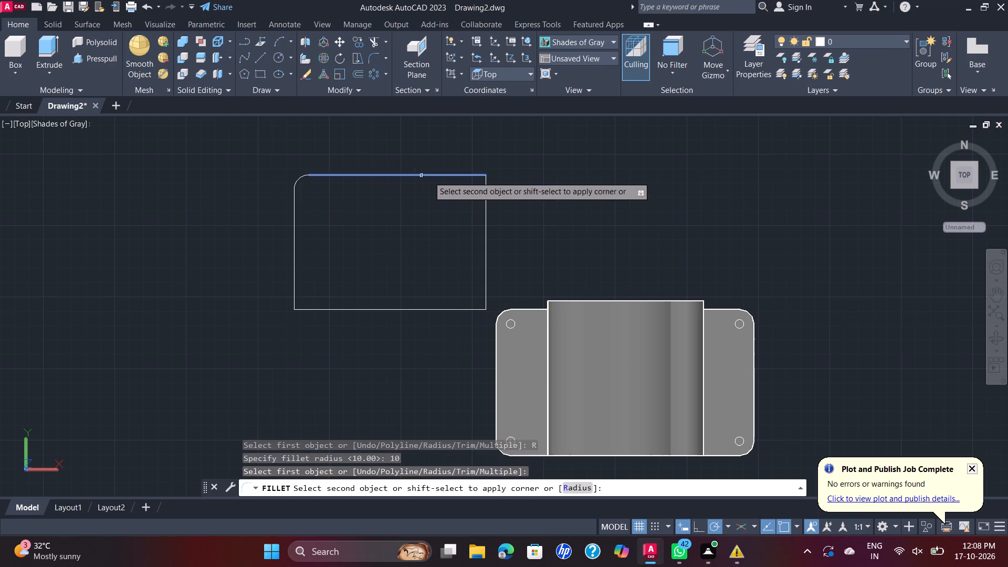
{"action": "left_click", "coordinate": [487, 191]}
Fillet the two lower corners of the 134 by 94 rectangle with the same radius of 10.
{"action": "key", "text": "space"}
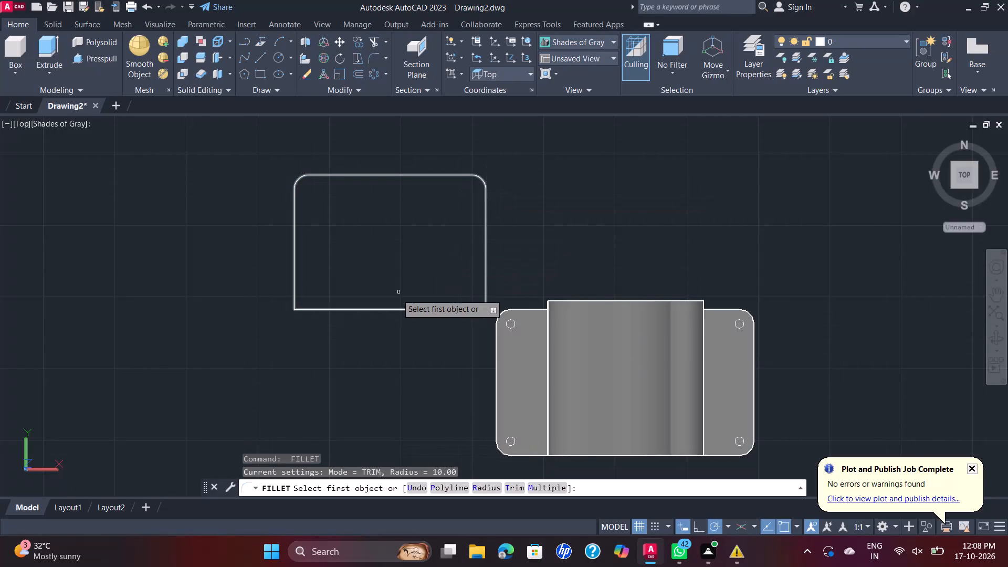
{"action": "left_click", "coordinate": [370, 310]}
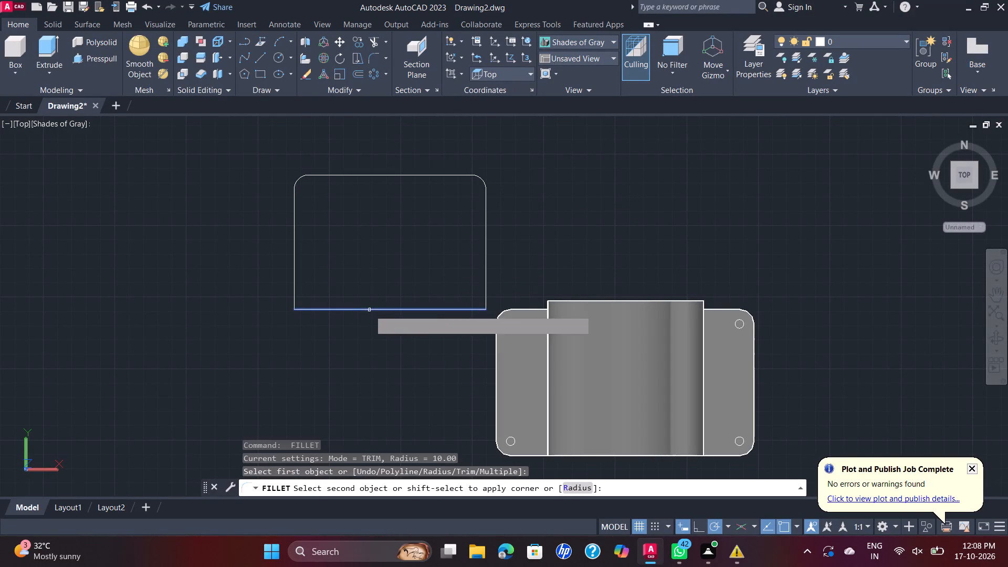
{"action": "left_click", "coordinate": [296, 283]}
{"action": "key", "text": "space"}
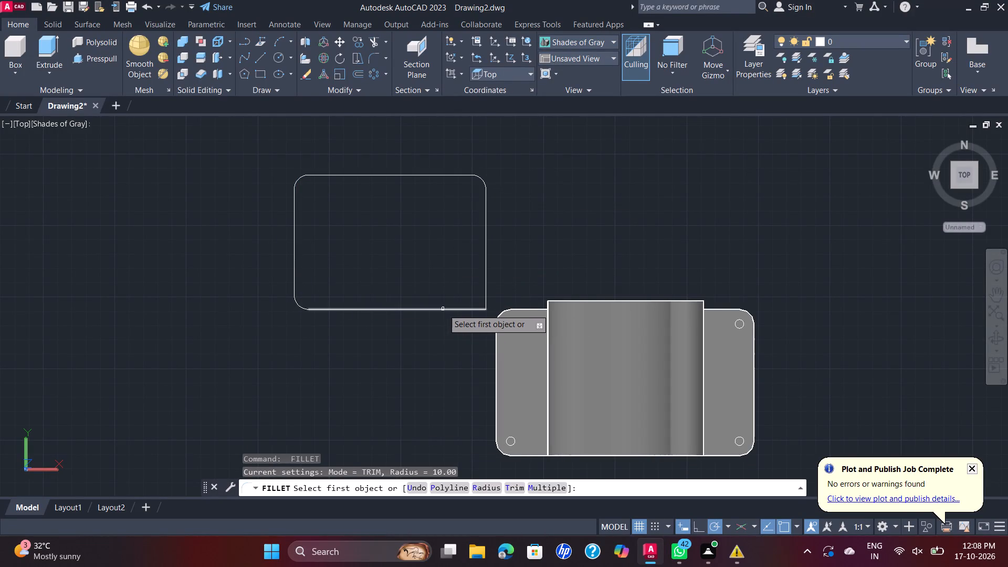
{"action": "left_click", "coordinate": [443, 309]}
{"action": "left_click", "coordinate": [485, 288]}
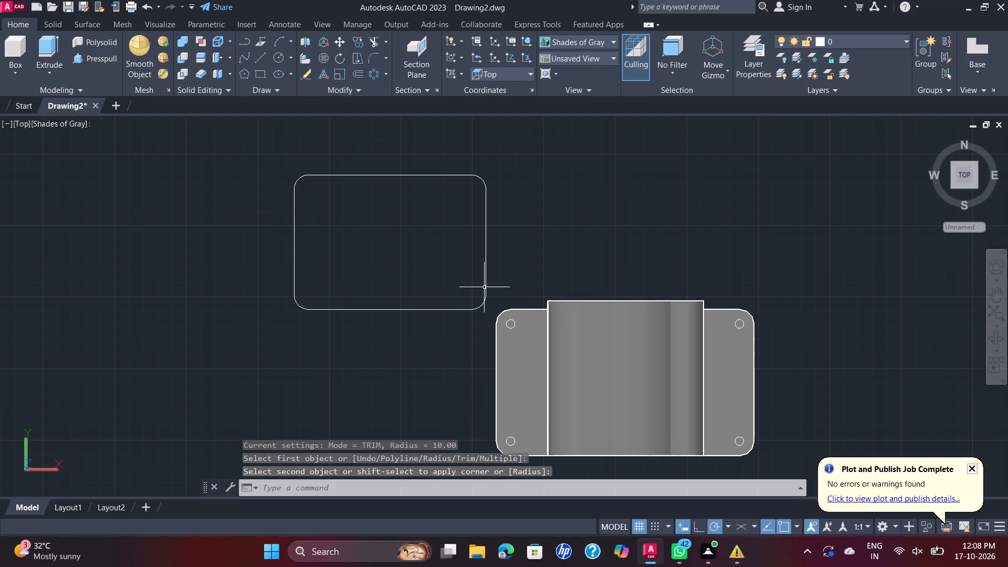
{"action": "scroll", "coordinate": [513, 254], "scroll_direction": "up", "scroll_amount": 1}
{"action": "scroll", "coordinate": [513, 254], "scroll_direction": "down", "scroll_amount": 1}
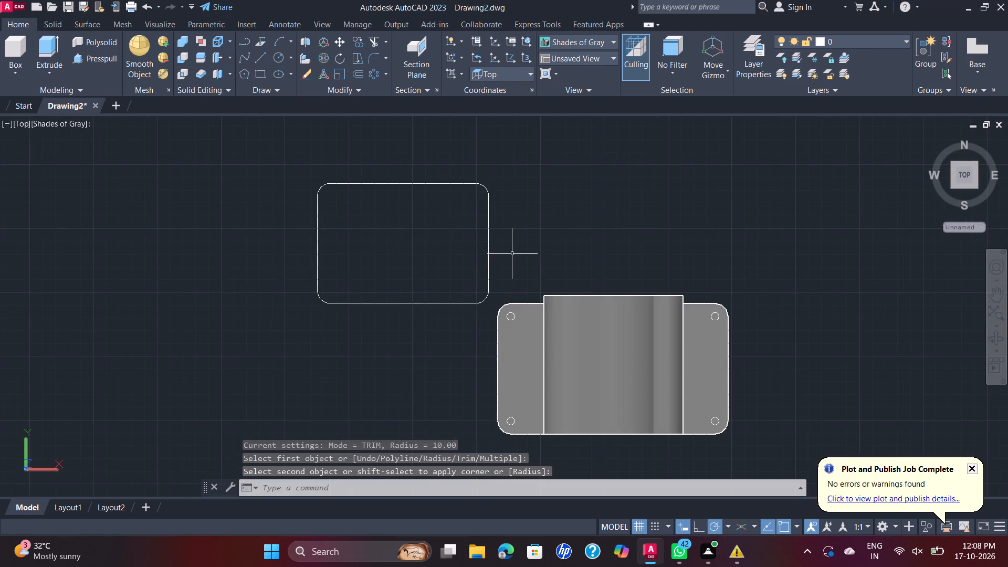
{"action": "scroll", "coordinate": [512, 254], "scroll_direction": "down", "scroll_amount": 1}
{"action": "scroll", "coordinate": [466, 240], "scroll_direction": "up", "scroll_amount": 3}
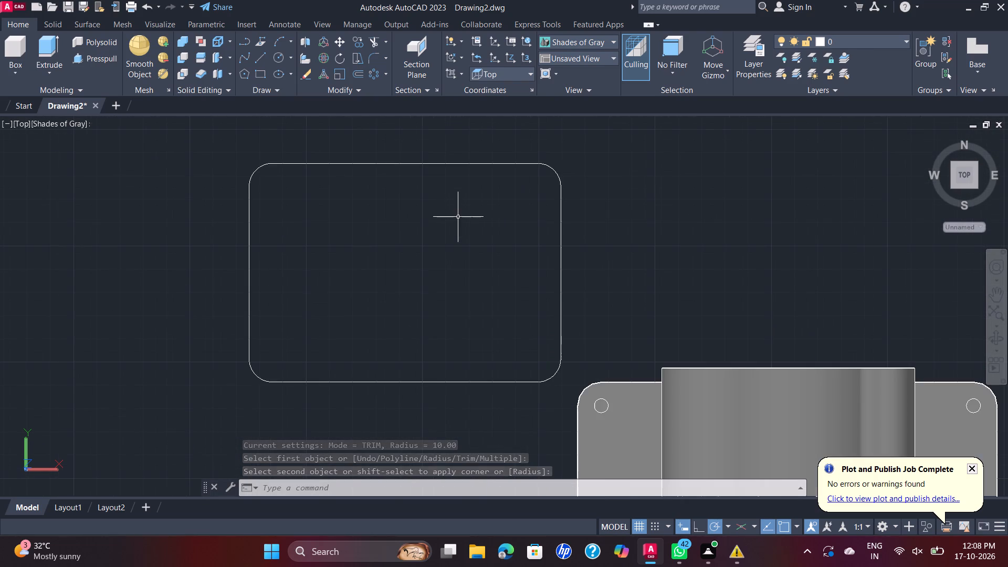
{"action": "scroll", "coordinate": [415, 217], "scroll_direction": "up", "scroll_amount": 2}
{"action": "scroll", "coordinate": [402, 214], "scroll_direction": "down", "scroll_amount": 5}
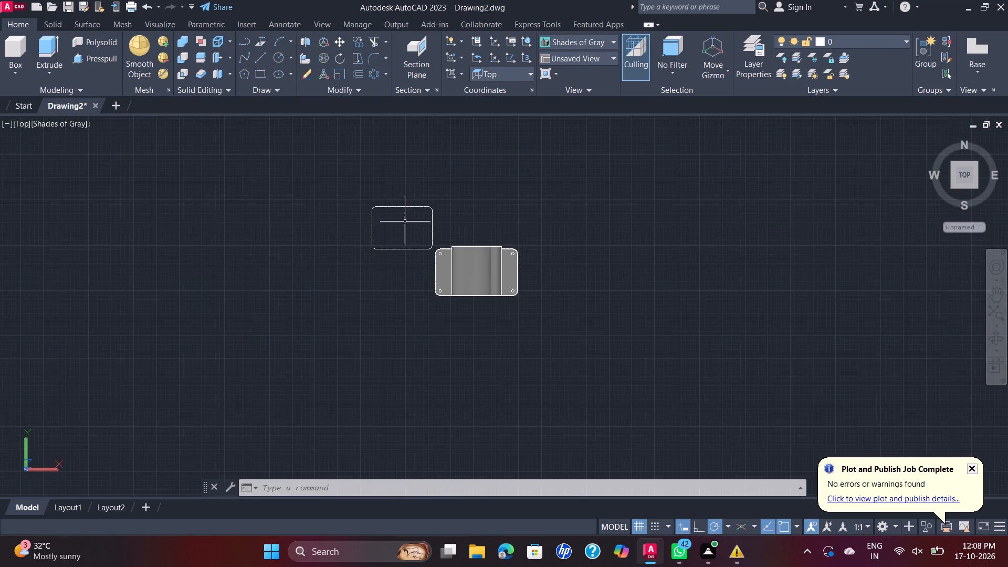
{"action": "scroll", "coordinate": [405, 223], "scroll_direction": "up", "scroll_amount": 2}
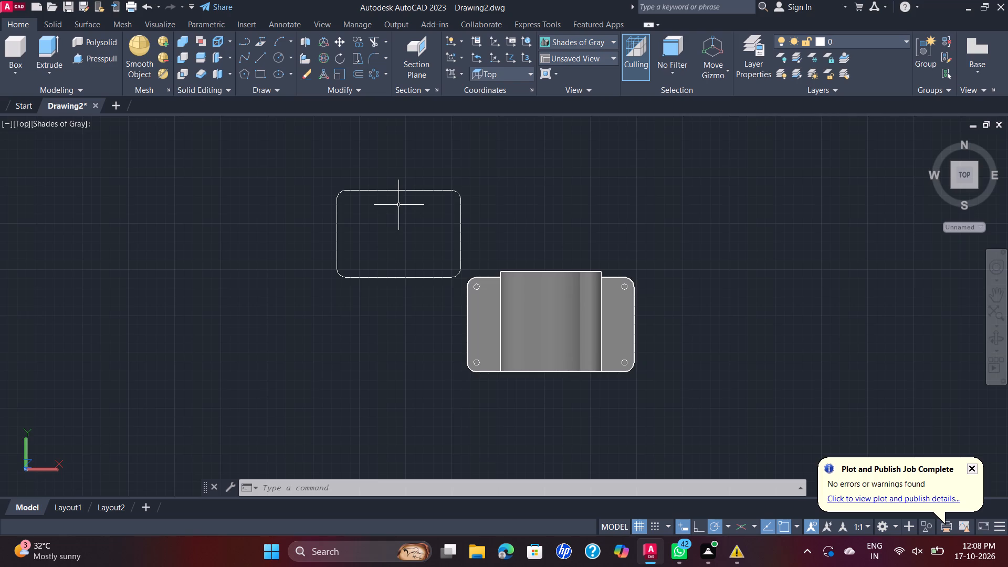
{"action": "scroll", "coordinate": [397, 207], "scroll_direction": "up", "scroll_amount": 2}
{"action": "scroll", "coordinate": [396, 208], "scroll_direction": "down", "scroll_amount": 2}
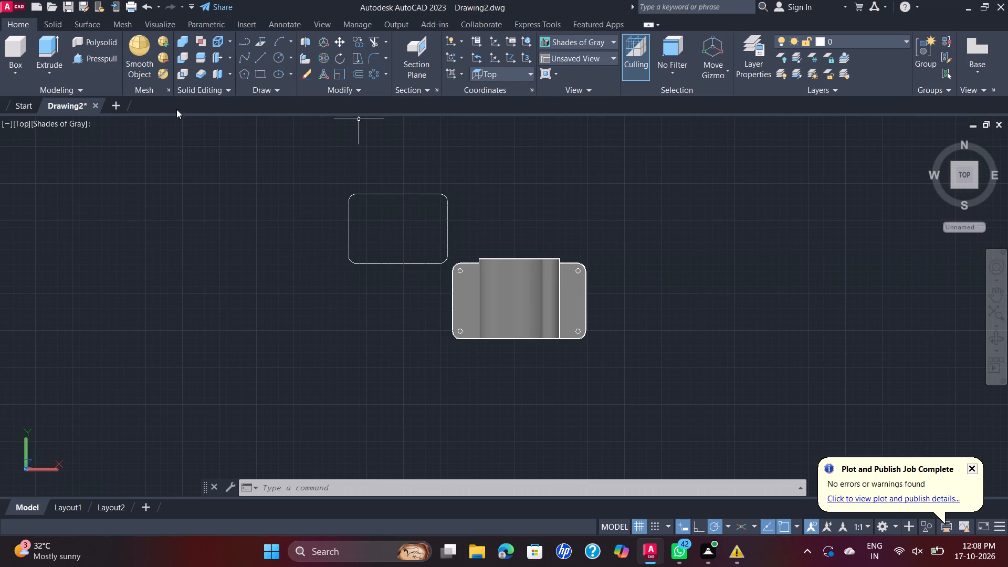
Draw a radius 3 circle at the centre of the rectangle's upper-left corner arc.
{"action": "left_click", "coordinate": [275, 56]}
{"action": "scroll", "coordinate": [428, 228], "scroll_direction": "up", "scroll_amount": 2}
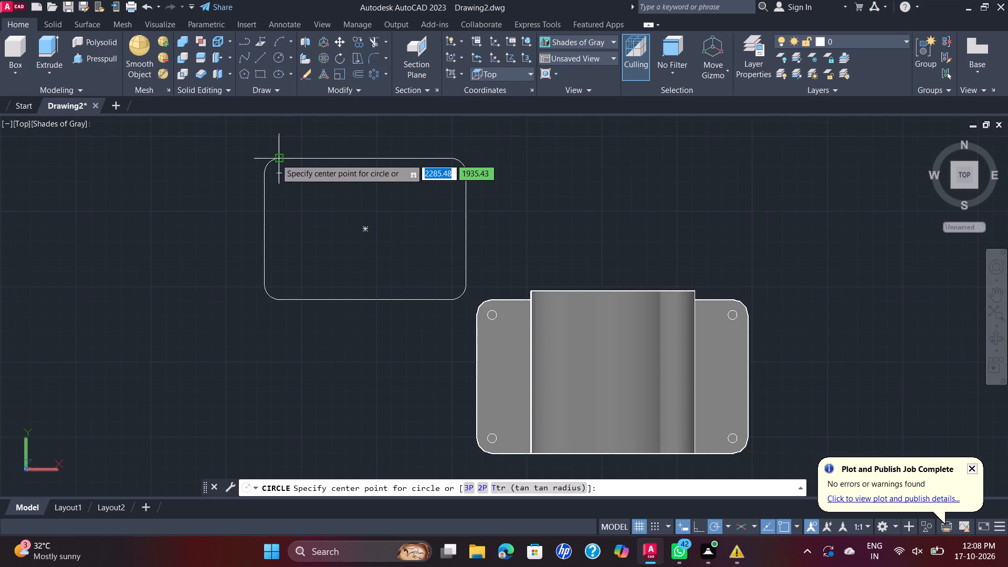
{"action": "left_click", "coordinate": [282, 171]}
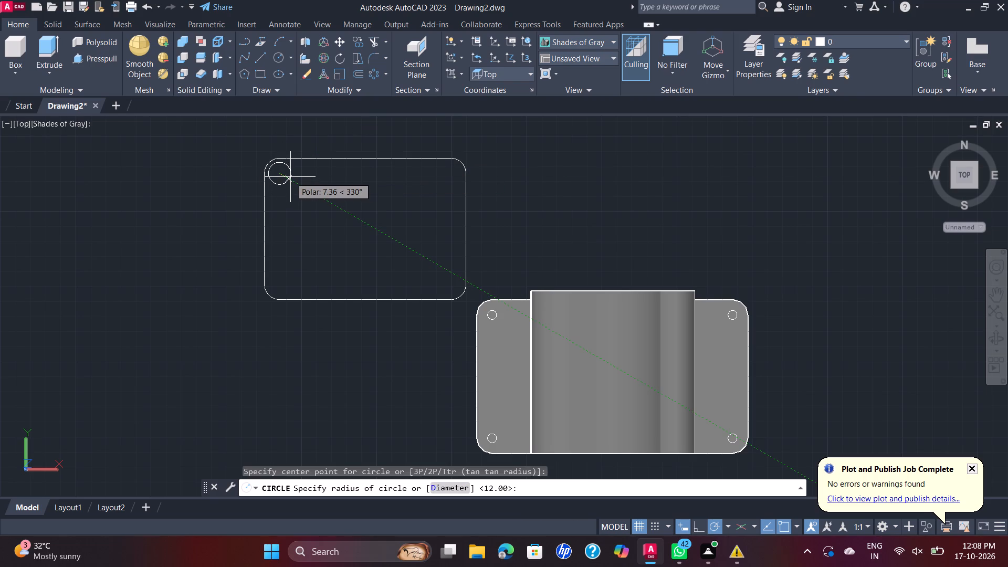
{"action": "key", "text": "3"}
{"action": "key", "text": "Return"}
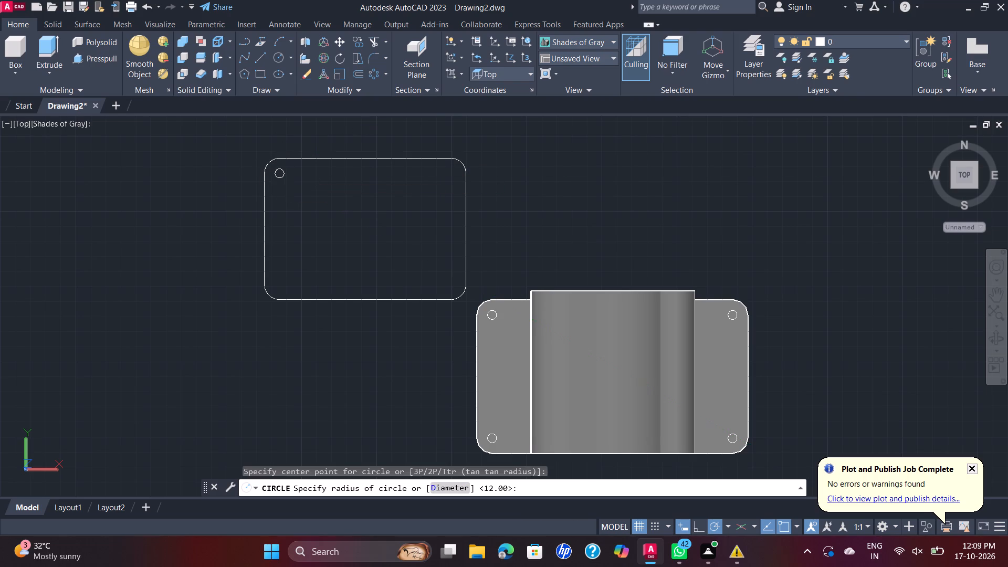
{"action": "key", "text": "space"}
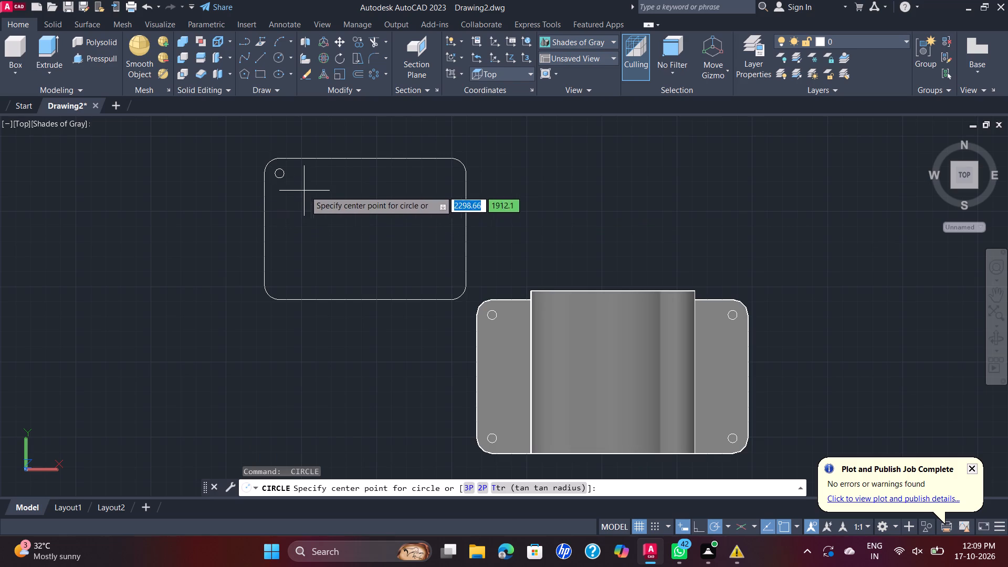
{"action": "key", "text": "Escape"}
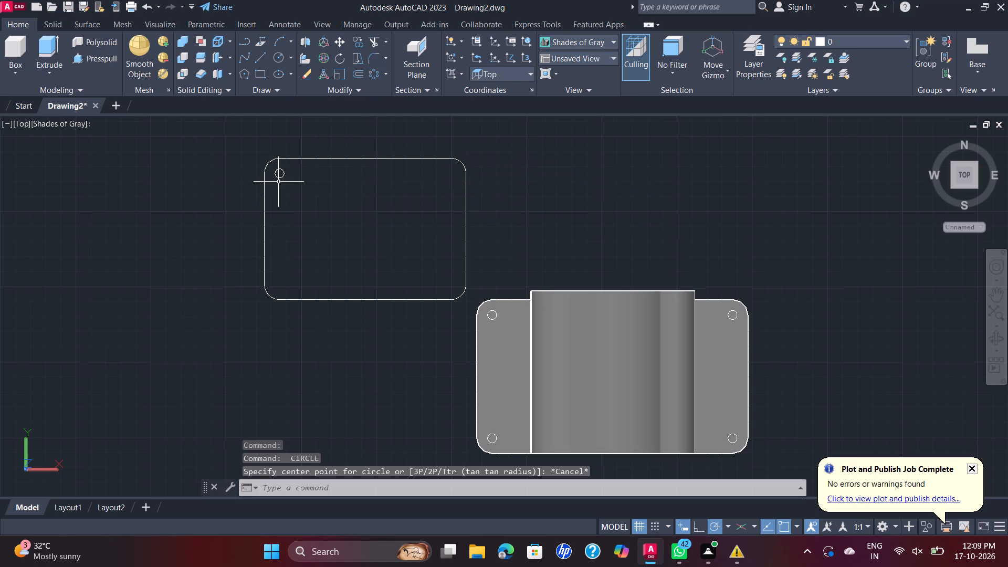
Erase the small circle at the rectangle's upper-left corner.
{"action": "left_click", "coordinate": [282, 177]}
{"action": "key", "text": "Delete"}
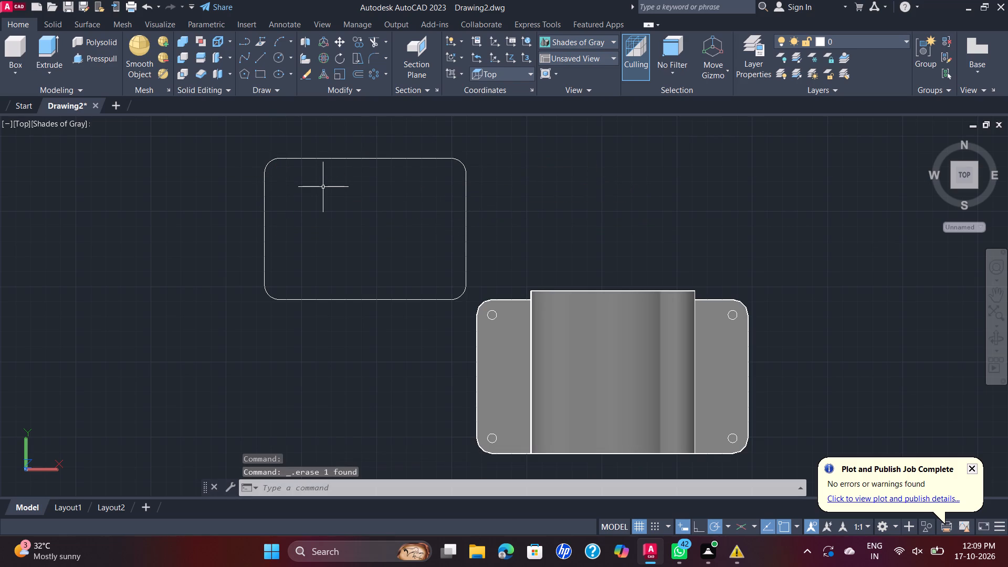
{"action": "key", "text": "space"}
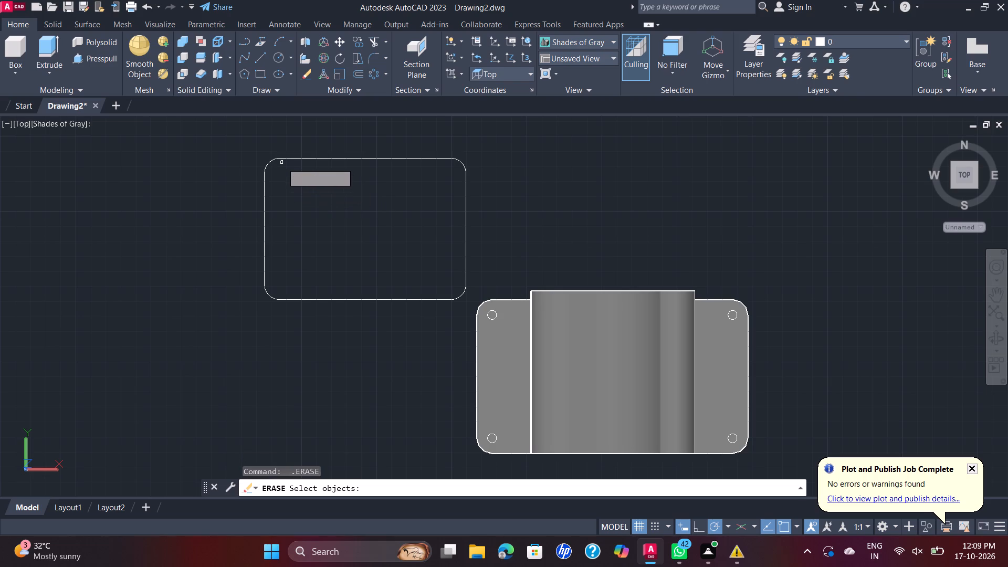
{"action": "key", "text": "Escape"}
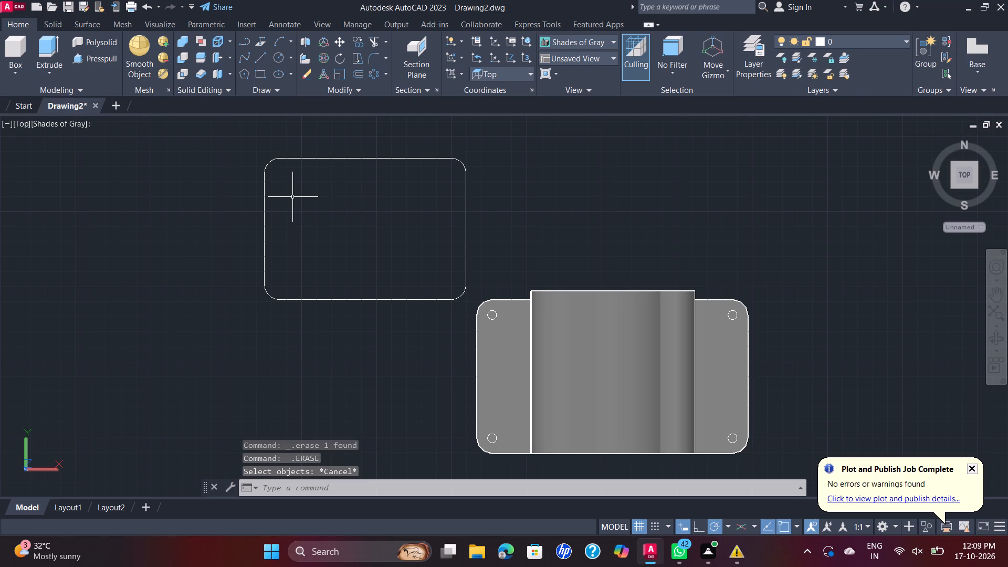
Draw a circle of radius 3 centred on the arc of the rectangle's upper-left corner.
{"action": "key", "text": "c"}
{"action": "key", "text": "Return"}
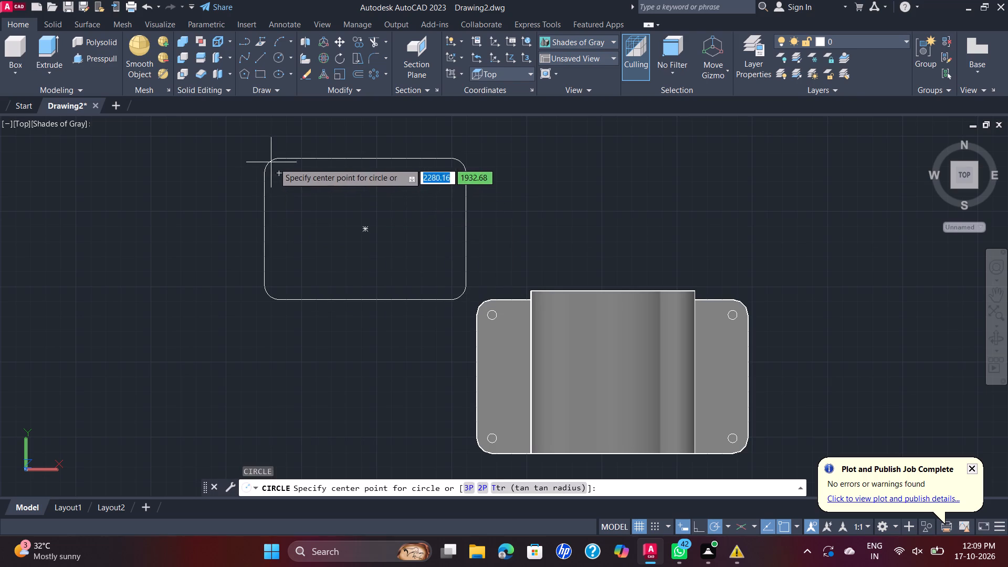
{"action": "left_click", "coordinate": [281, 171]}
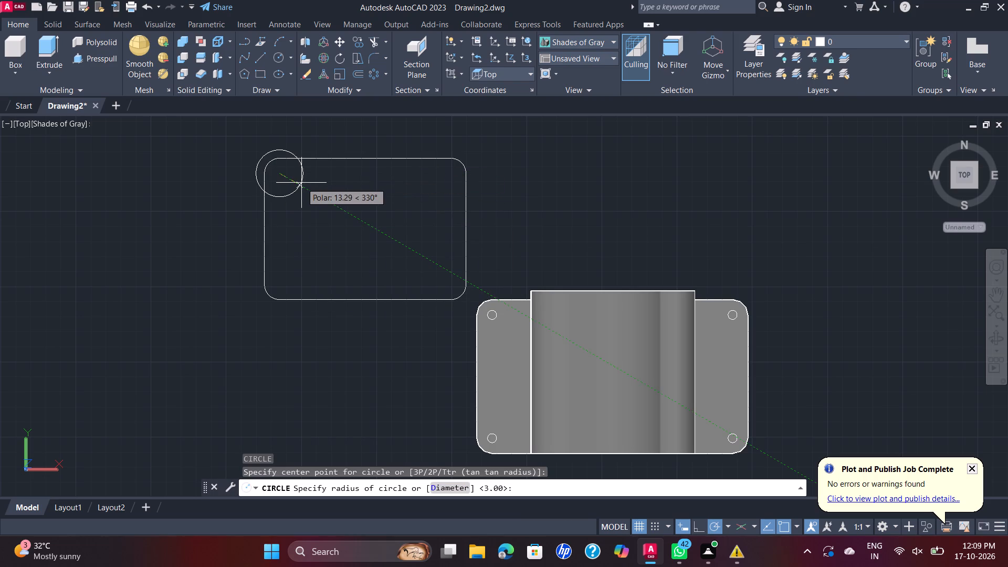
{"action": "key", "text": "3"}
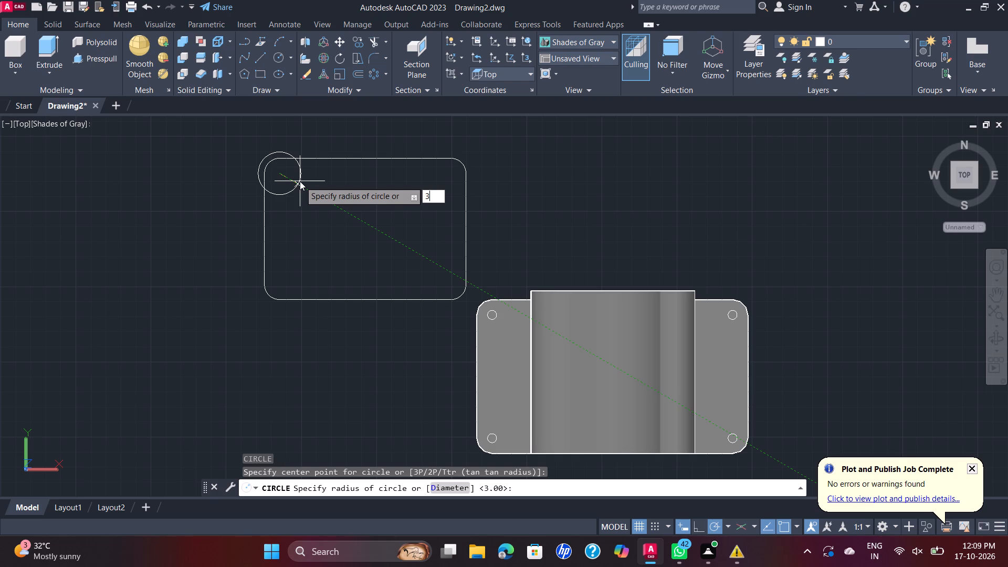
{"action": "key", "text": "Return"}
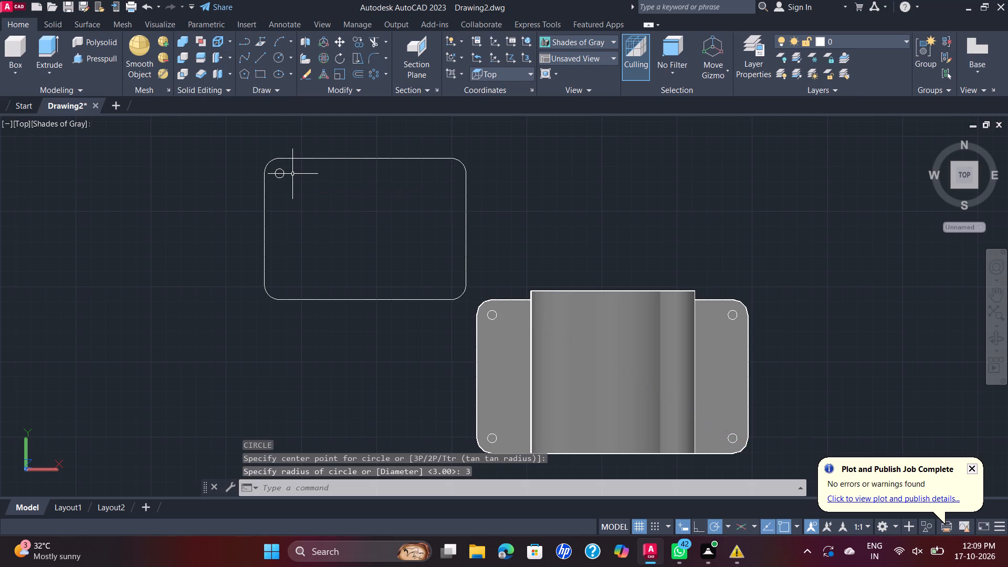
Copy the small corner circle from its centre to the centres of the rectangle's other three corner arcs.
{"action": "left_click", "coordinate": [287, 174]}
{"action": "left_click", "coordinate": [277, 175]}
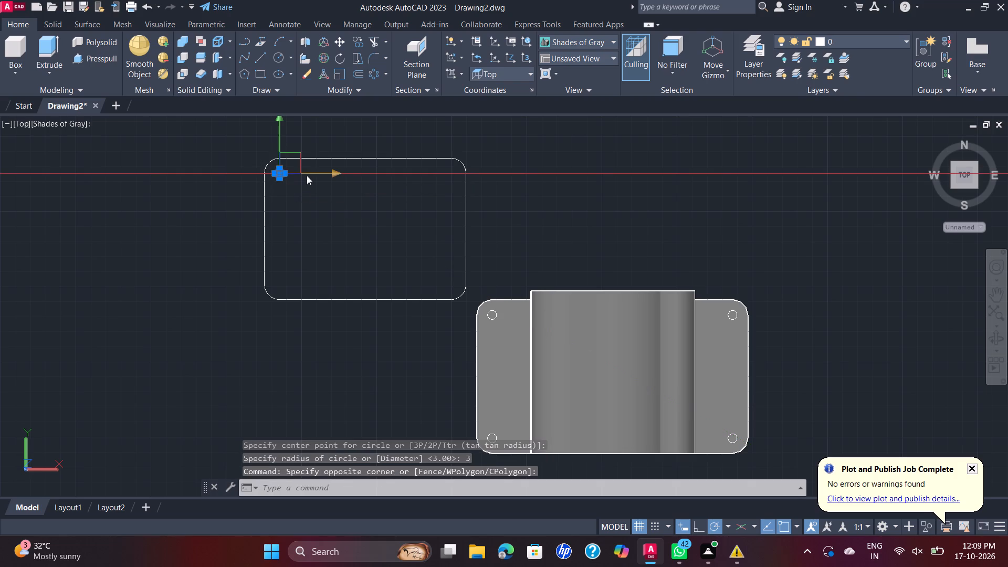
{"action": "left_click", "coordinate": [355, 44]}
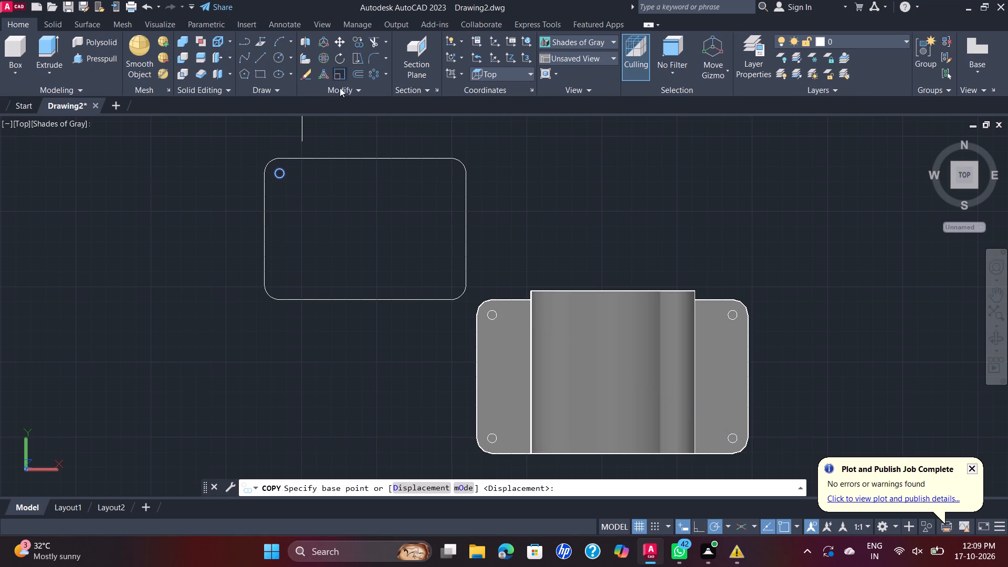
{"action": "scroll", "coordinate": [289, 172], "scroll_direction": "up", "scroll_amount": 2}
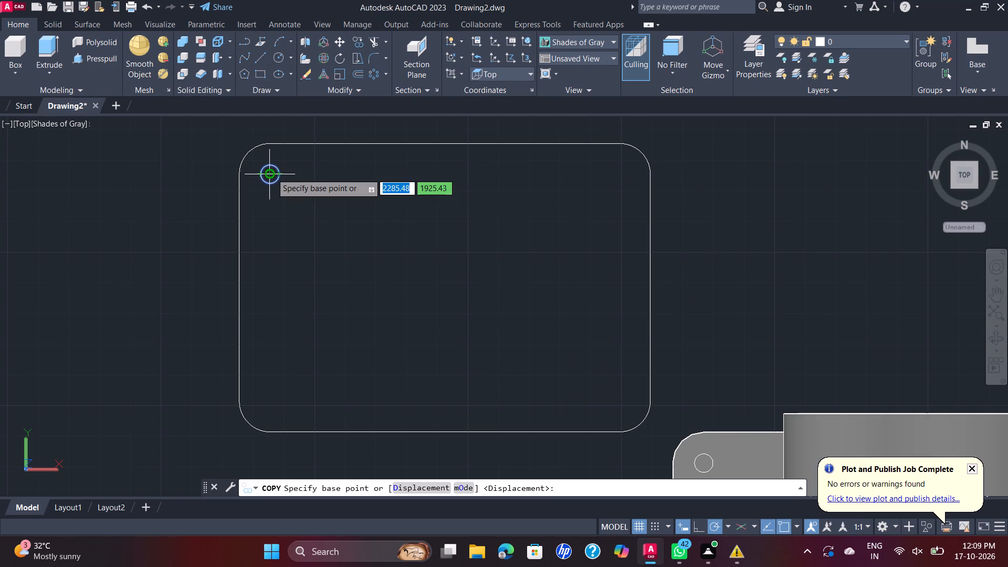
{"action": "left_click", "coordinate": [271, 173]}
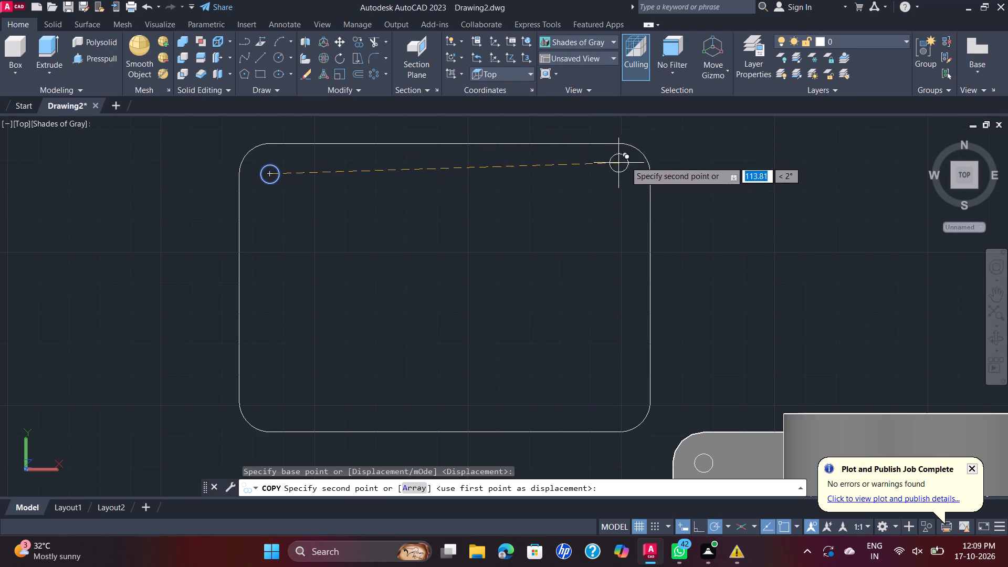
{"action": "left_click", "coordinate": [616, 175]}
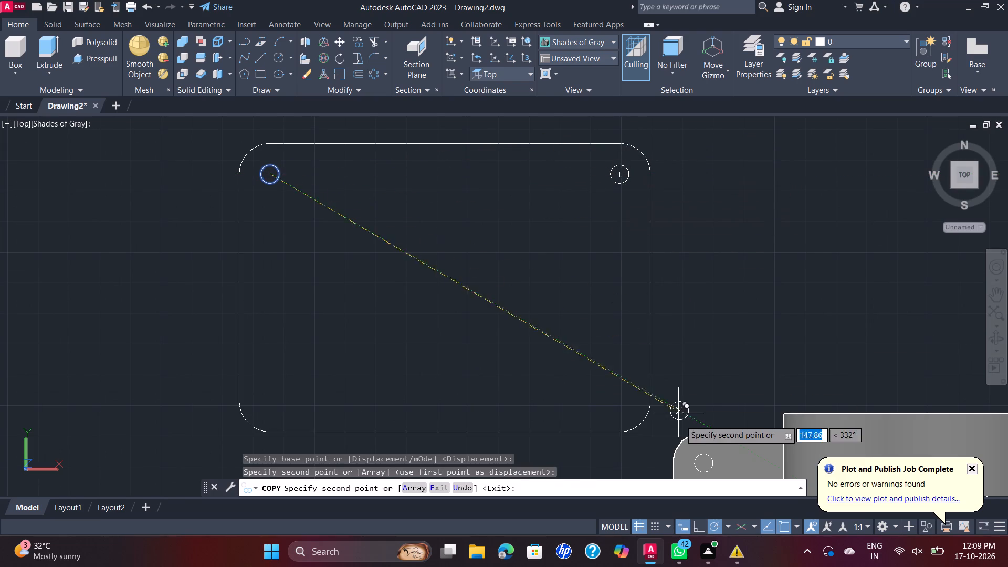
{"action": "left_click", "coordinate": [620, 402]}
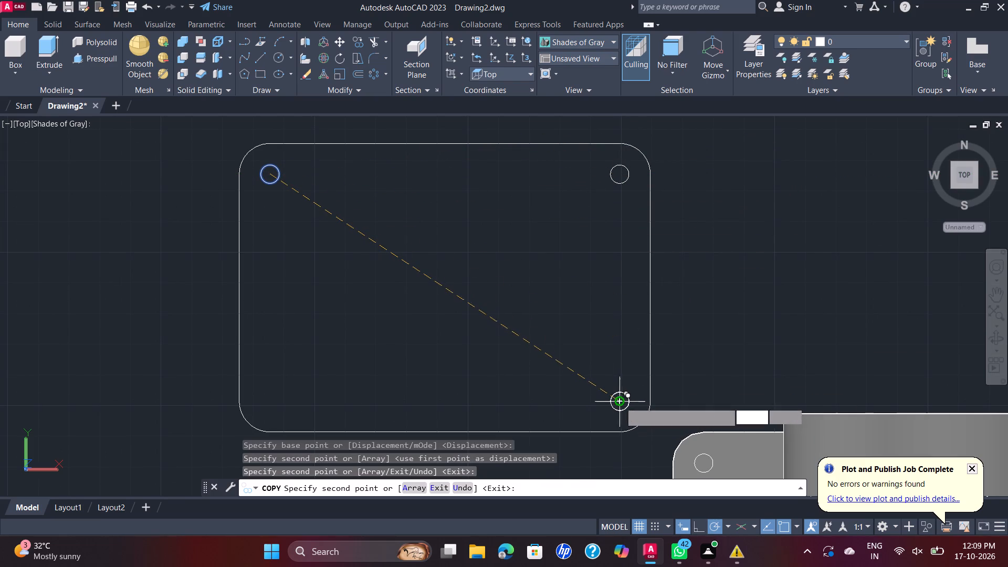
{"action": "left_click", "coordinate": [272, 400]}
{"action": "key", "text": "Escape"}
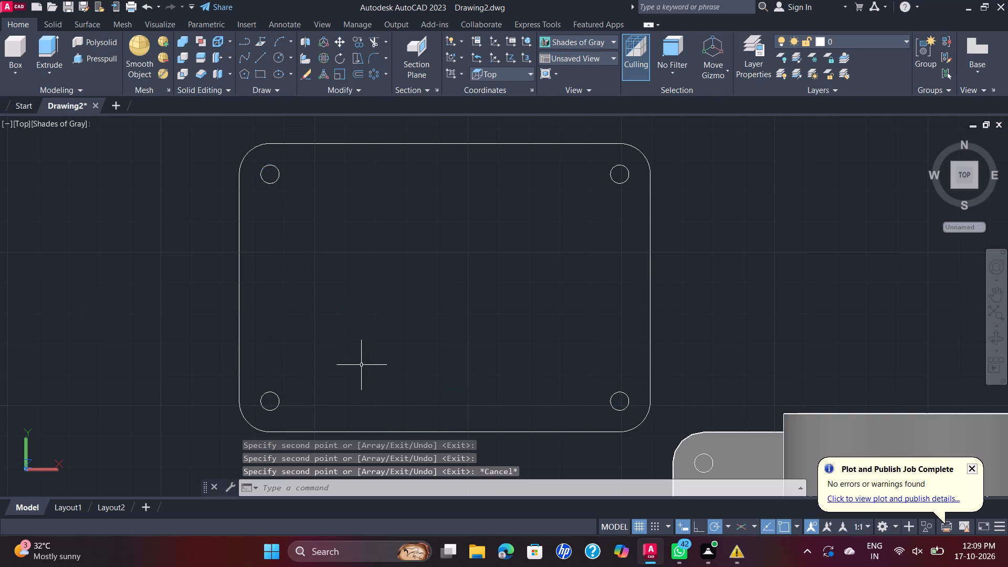
Move the rounded rectangle and its four corner circles to the free space in front of the base plate.
{"action": "scroll", "coordinate": [362, 365], "scroll_direction": "down", "scroll_amount": 4}
{"action": "scroll", "coordinate": [369, 354], "scroll_direction": "up", "scroll_amount": 1}
{"action": "middle_click_drag", "start_coordinate": [380, 354], "coordinate": [381, 319]}
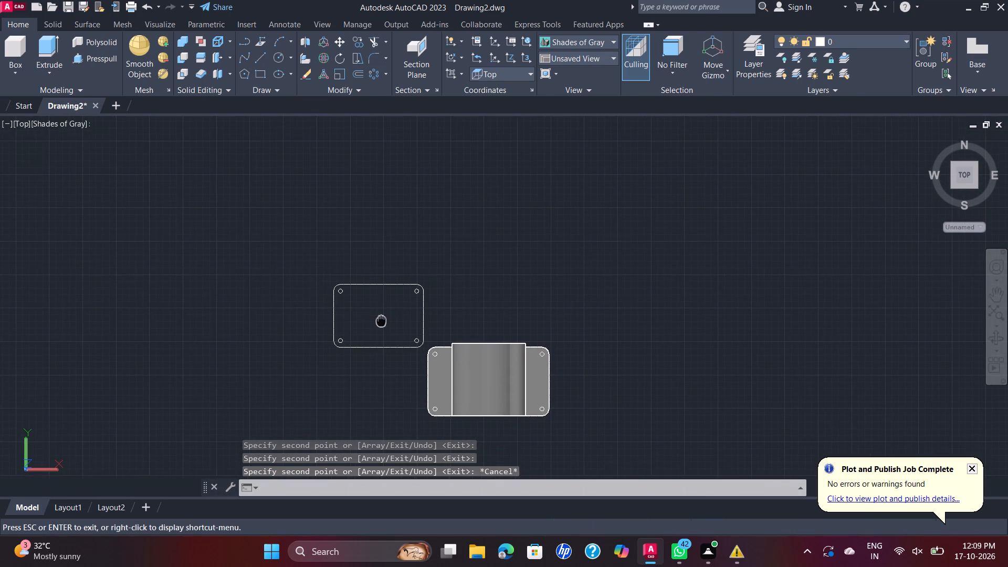
{"action": "left_click", "coordinate": [25, 122]}
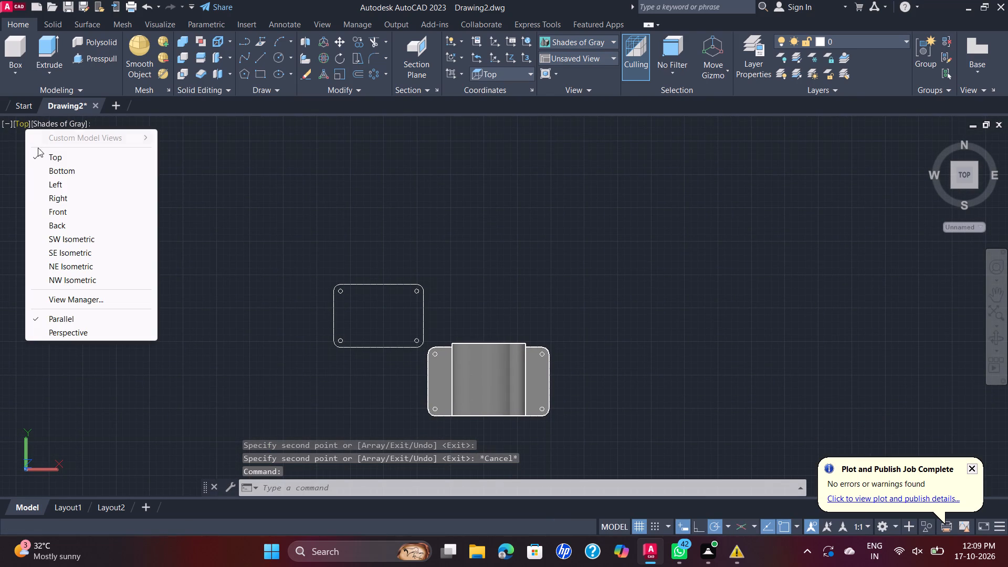
{"action": "left_click", "coordinate": [101, 249]}
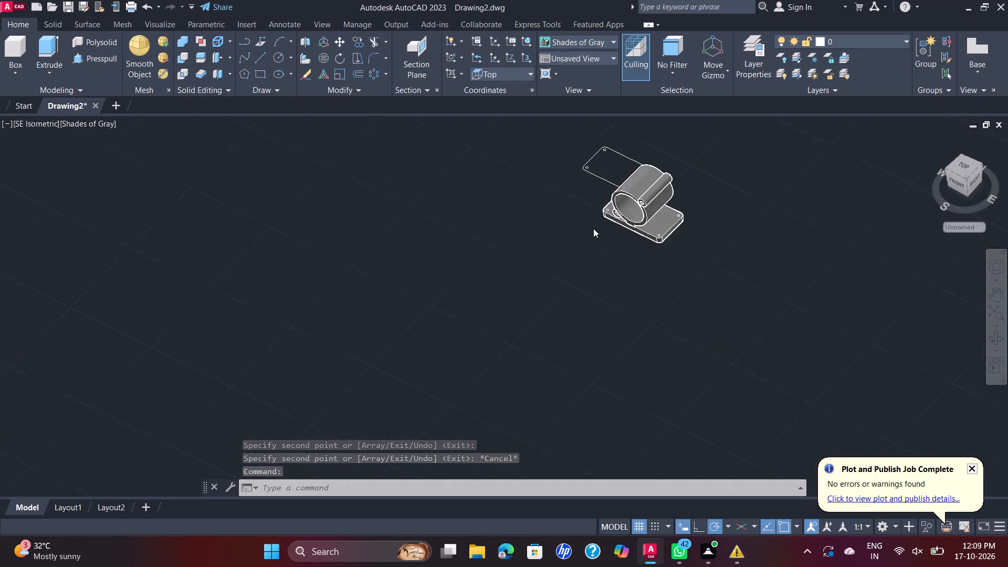
{"action": "scroll", "coordinate": [758, 171], "scroll_direction": "down", "scroll_amount": 1}
{"action": "scroll", "coordinate": [759, 170], "scroll_direction": "up", "scroll_amount": 3}
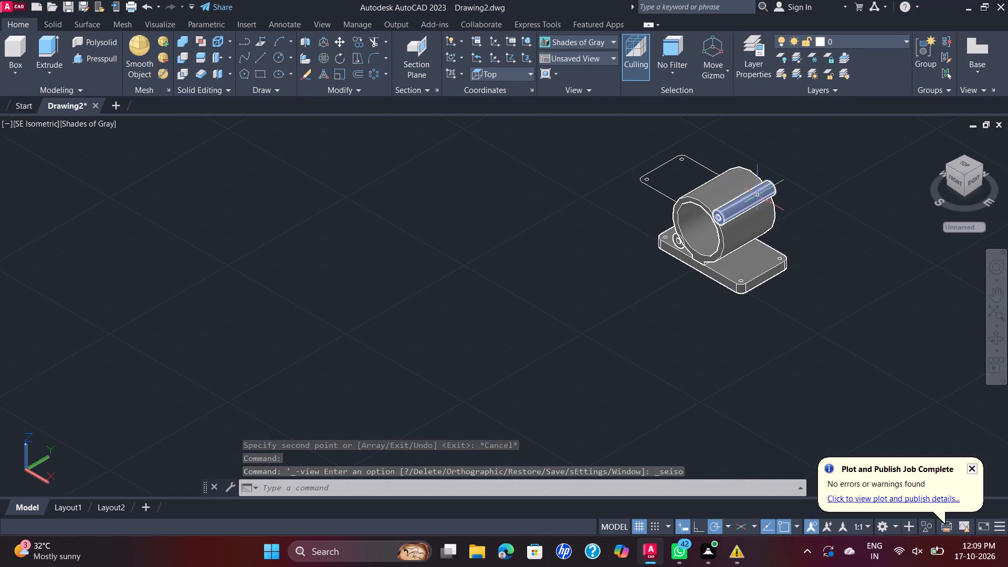
{"action": "middle_click_drag", "start_coordinate": [760, 198], "coordinate": [619, 215], "text": "shift"}
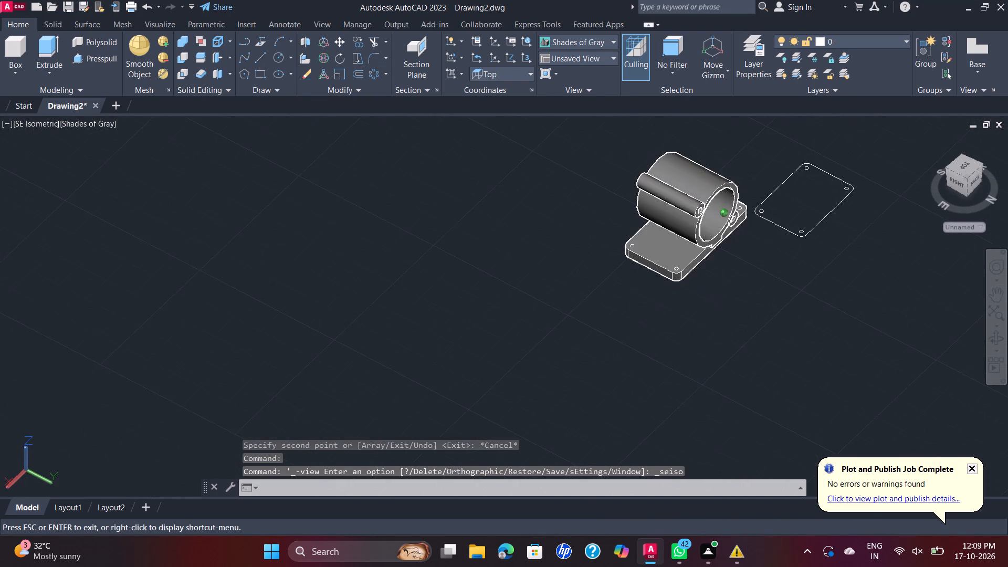
{"action": "middle_click_drag", "start_coordinate": [619, 215], "coordinate": [618, 215], "text": "shift"}
{"action": "left_click", "coordinate": [800, 139]}
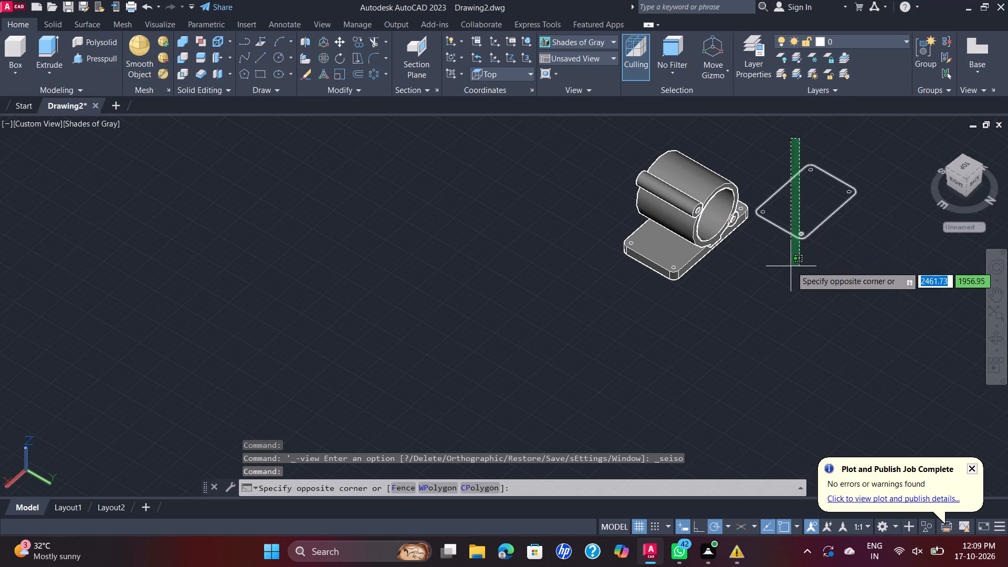
{"action": "left_click", "coordinate": [790, 266]}
{"action": "left_click_drag", "start_coordinate": [857, 168], "coordinate": [849, 163]}
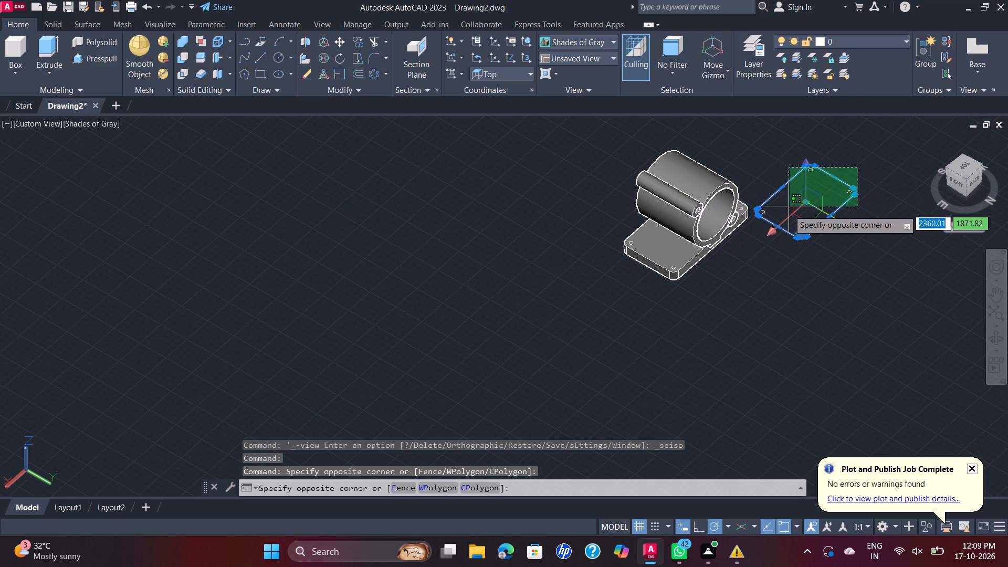
{"action": "left_click", "coordinate": [762, 253]}
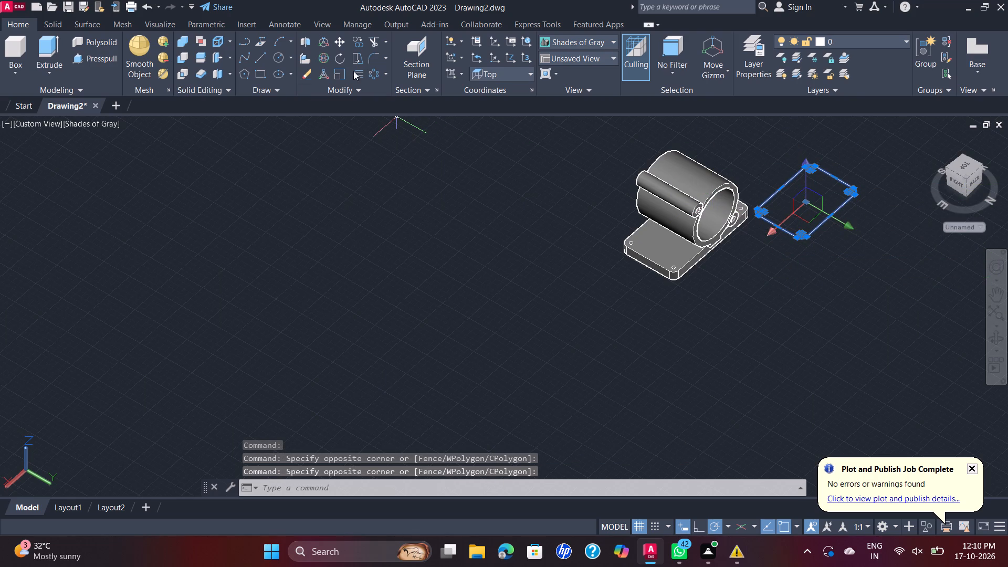
{"action": "left_click", "coordinate": [338, 42]}
{"action": "left_click", "coordinate": [814, 205]}
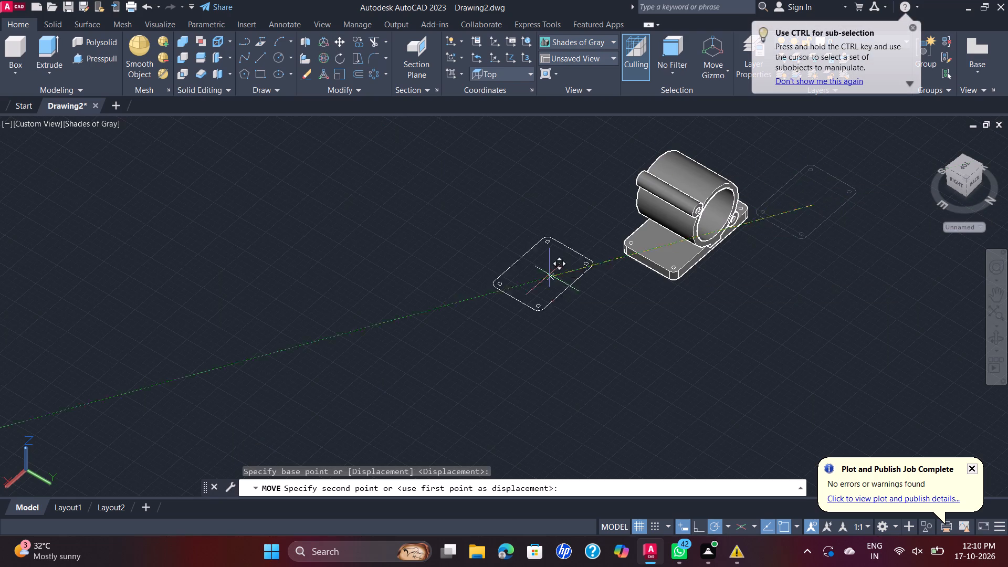
{"action": "left_click", "coordinate": [531, 226]}
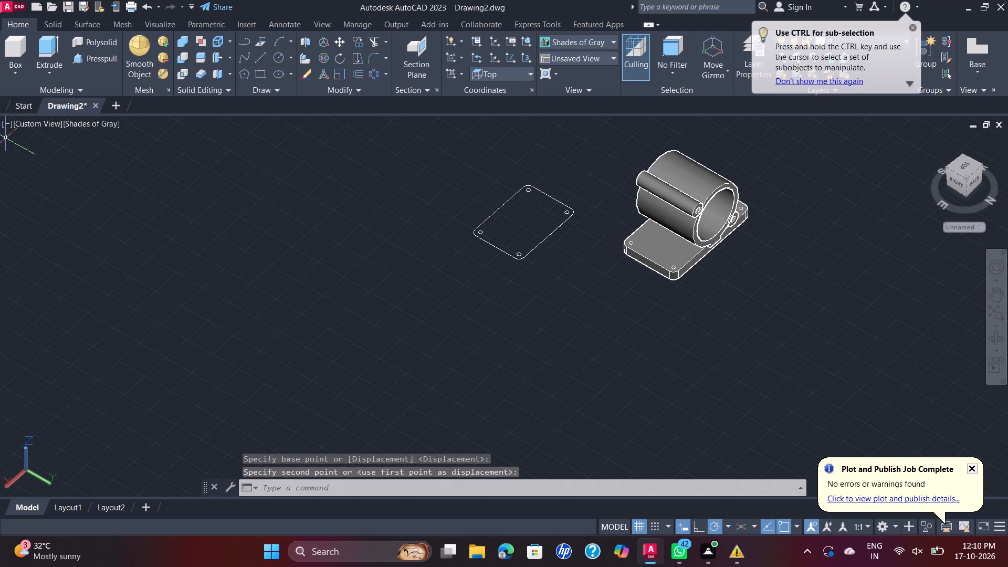
Presspull the area between the rounded rectangle and its four corner circles to a height of 10.
{"action": "left_click", "coordinate": [40, 125]}
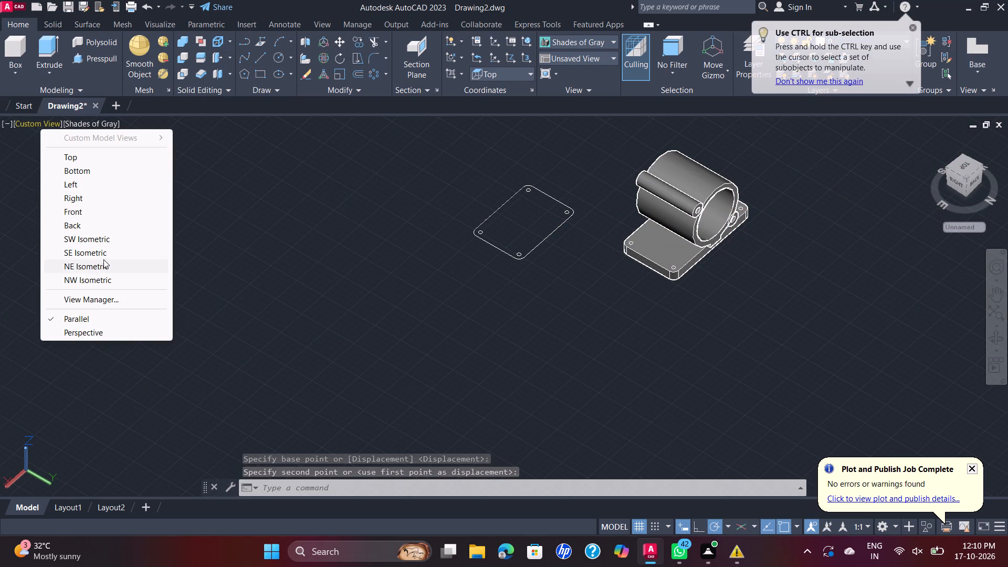
{"action": "left_click", "coordinate": [105, 256]}
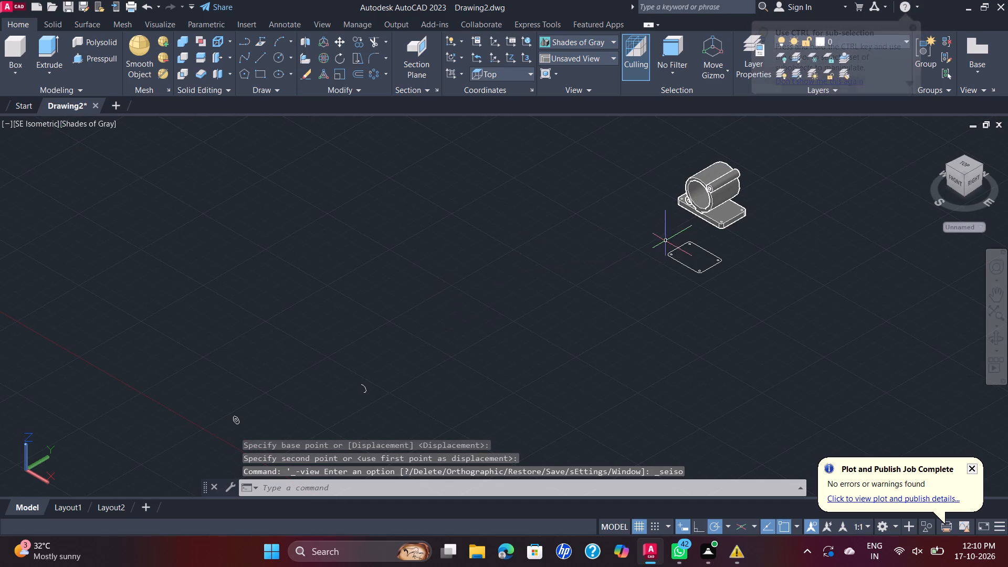
{"action": "scroll", "coordinate": [667, 242], "scroll_direction": "up", "scroll_amount": 3}
{"action": "scroll", "coordinate": [716, 250], "scroll_direction": "up", "scroll_amount": 1}
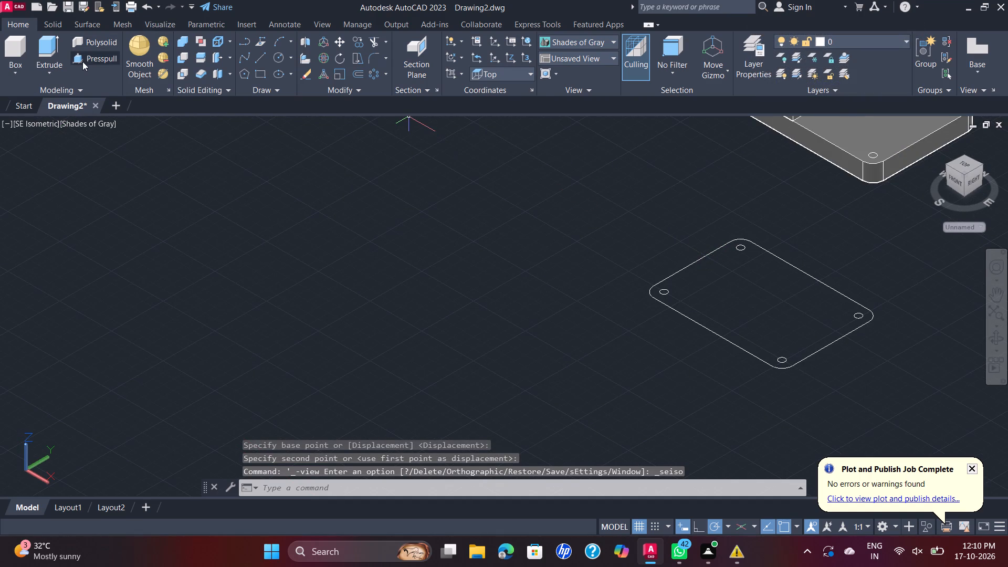
{"action": "left_click", "coordinate": [82, 61]}
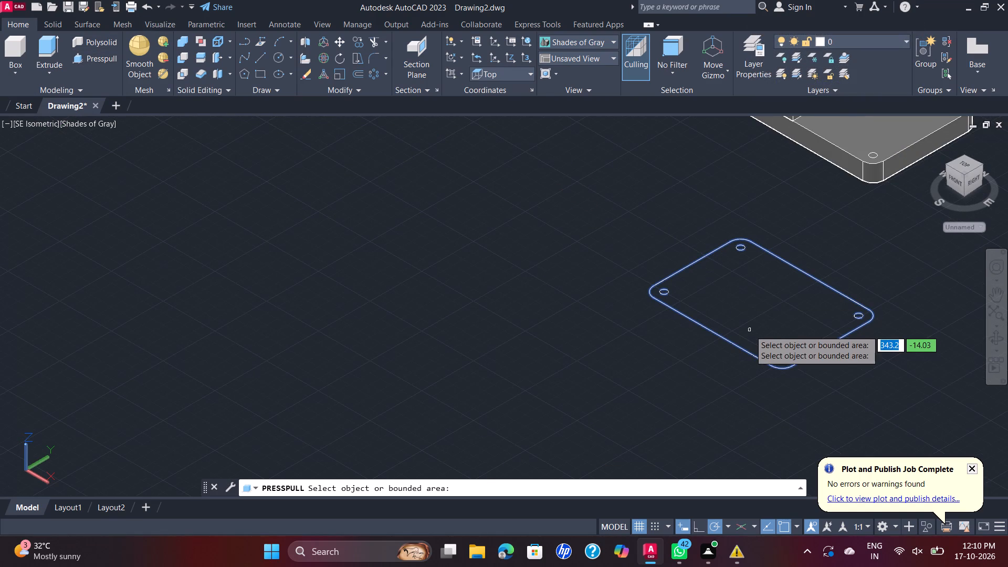
{"action": "left_click", "coordinate": [750, 330]}
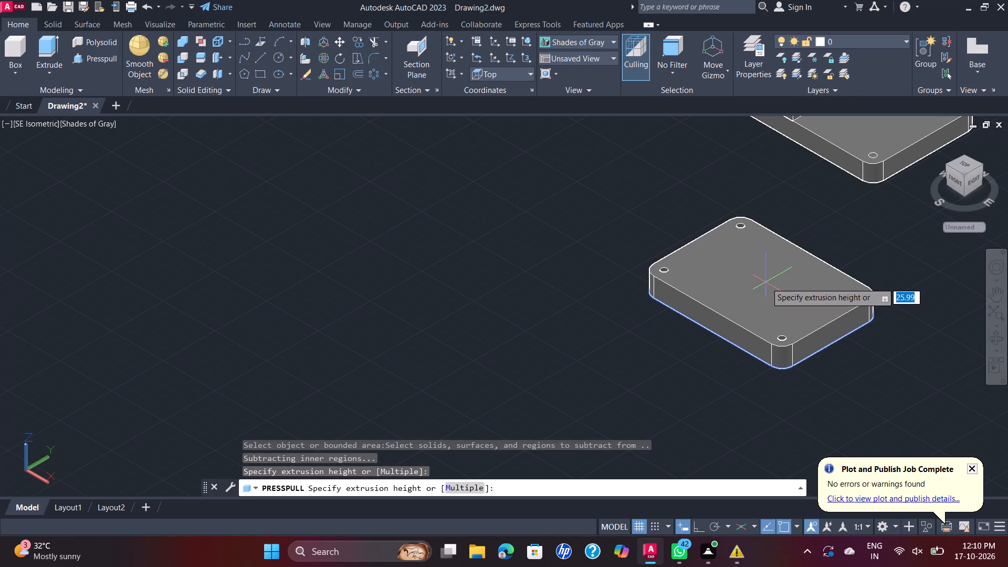
{"action": "type", "text": "10"}
{"action": "key", "text": "Return"}
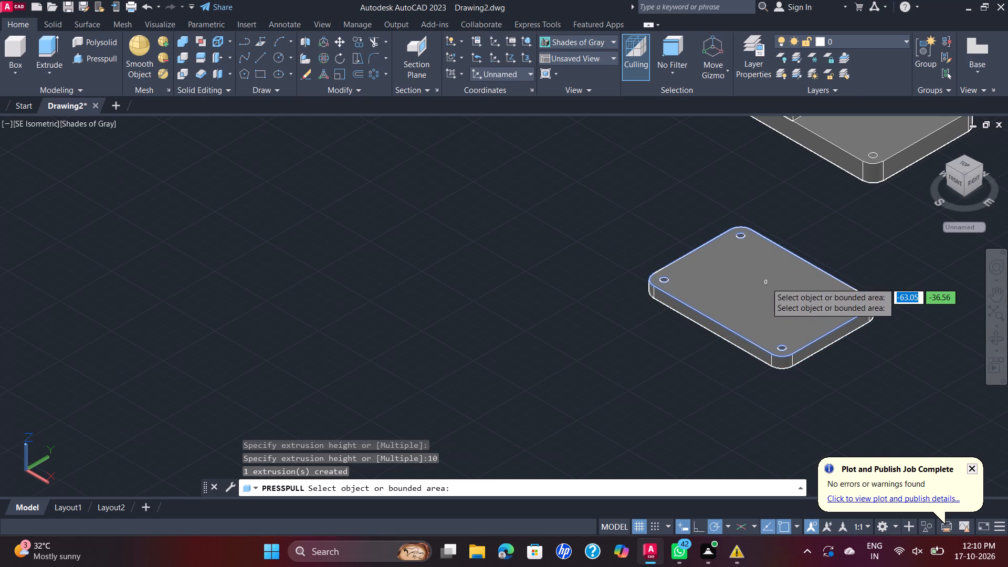
{"action": "scroll", "coordinate": [775, 272], "scroll_direction": "up", "scroll_amount": 1}
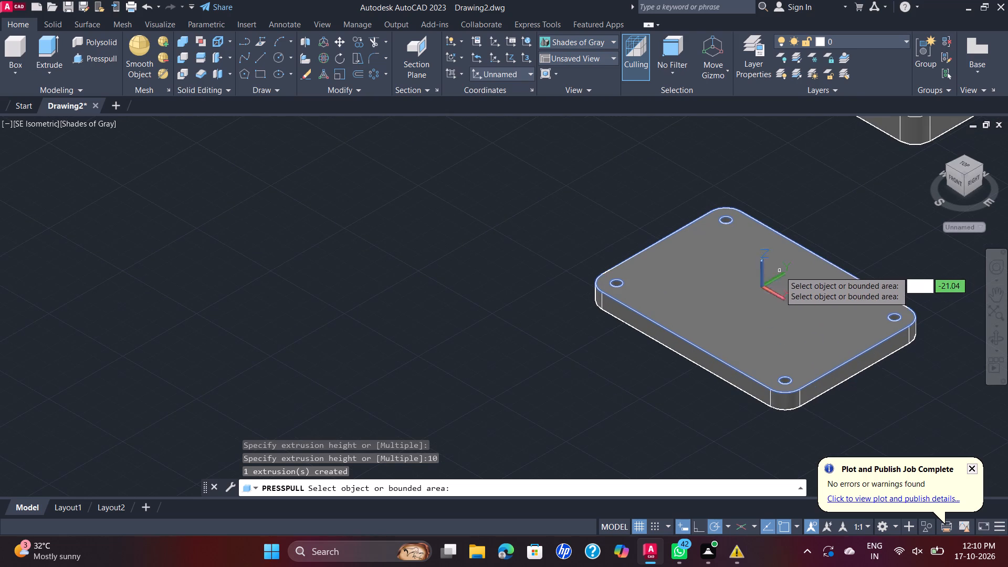
{"action": "scroll", "coordinate": [780, 271], "scroll_direction": "up", "scroll_amount": 1}
{"action": "middle_click_drag", "start_coordinate": [780, 270], "coordinate": [648, 257]}
{"action": "scroll", "coordinate": [658, 234], "scroll_direction": "down", "scroll_amount": 3}
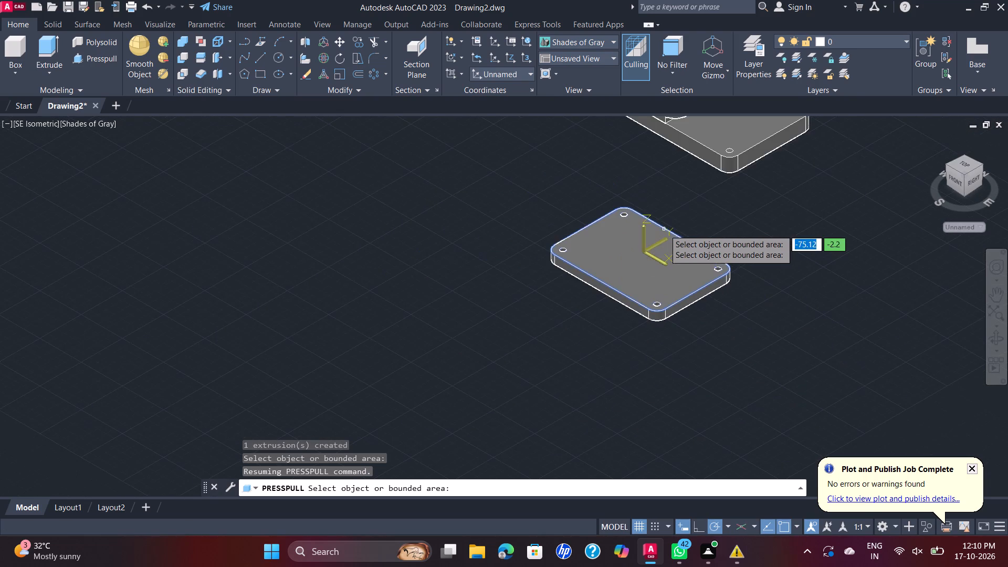
{"action": "scroll", "coordinate": [687, 232], "scroll_direction": "down", "scroll_amount": 2}
{"action": "middle_click_drag", "start_coordinate": [684, 239], "coordinate": [665, 281]}
{"action": "scroll", "coordinate": [664, 281], "scroll_direction": "up", "scroll_amount": 2}
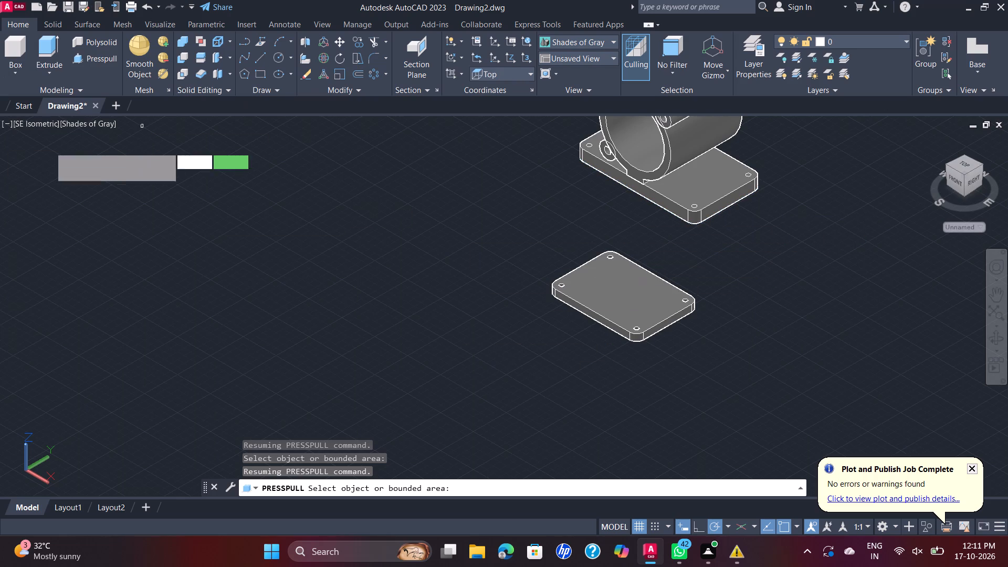
{"action": "key", "text": "grave"}
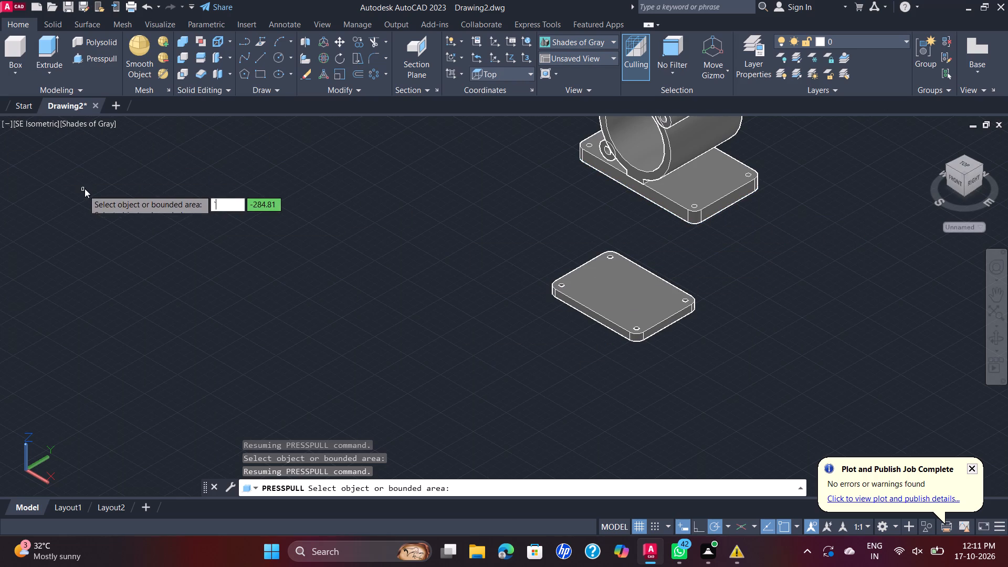
{"action": "key", "text": "Escape"}
Switch the model to the Front view.
{"action": "left_click", "coordinate": [68, 127]}
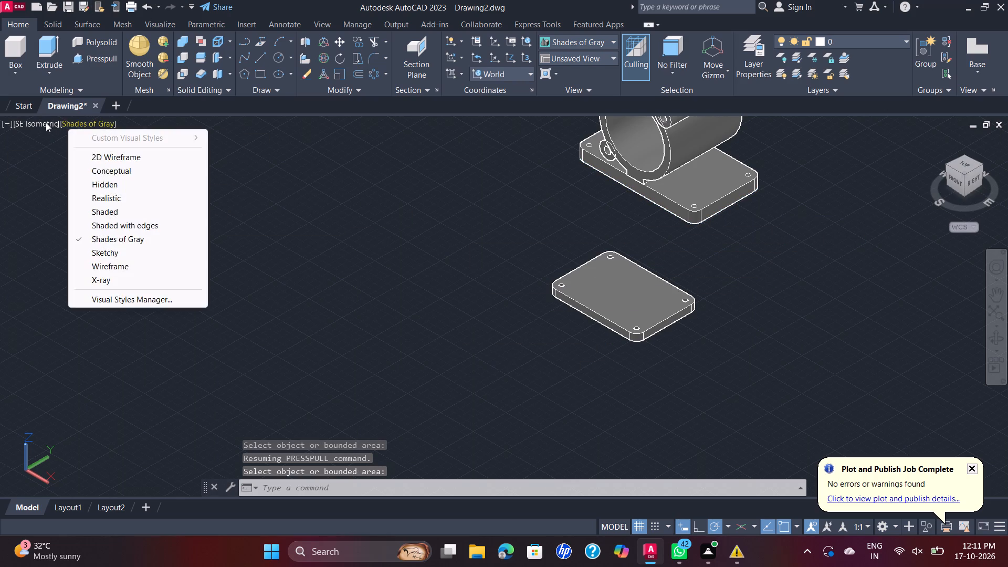
{"action": "left_click", "coordinate": [46, 122]}
{"action": "left_click", "coordinate": [50, 124]}
{"action": "left_click", "coordinate": [46, 125]}
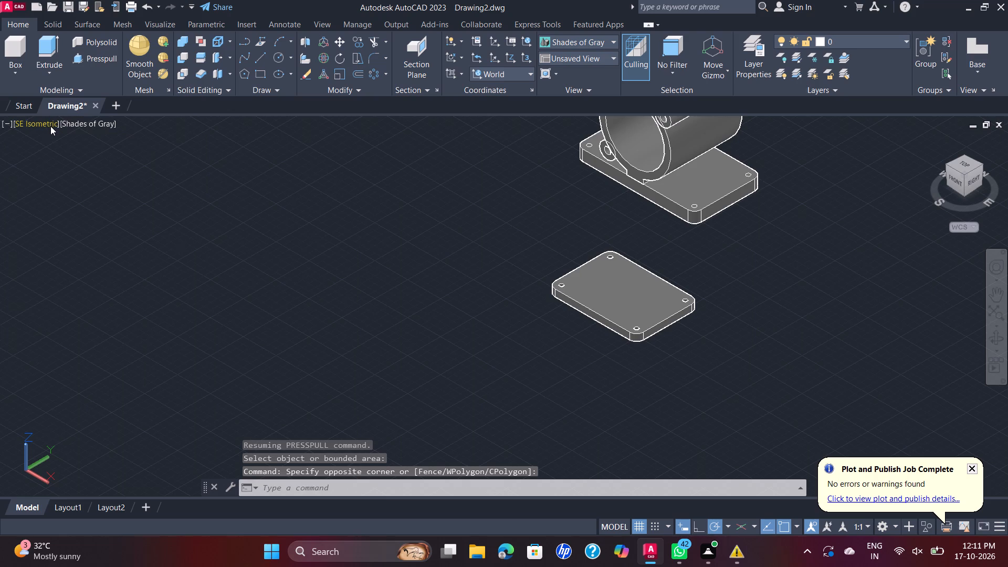
{"action": "left_click", "coordinate": [128, 208]}
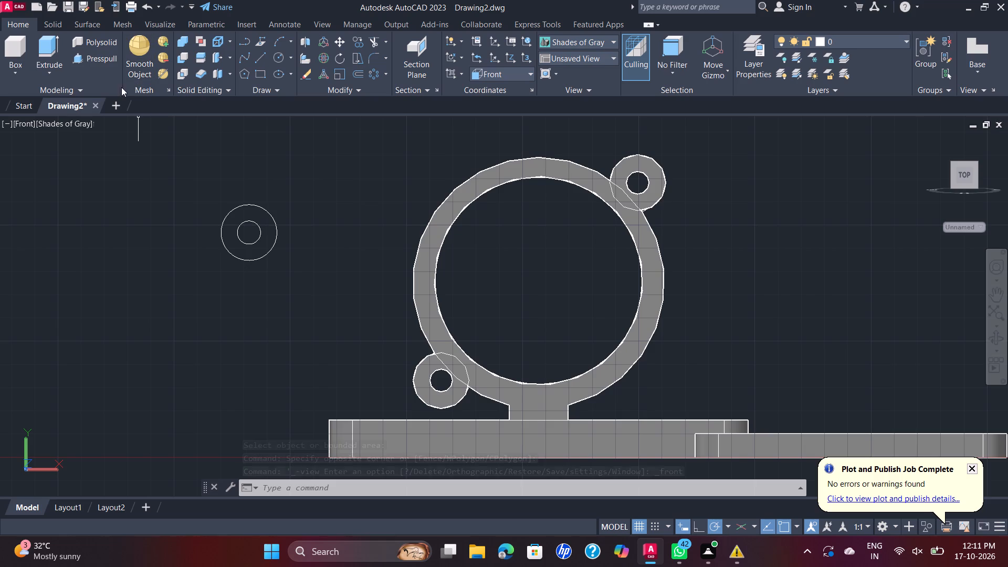
Draw connected lines from the cylinder's centre: 67.24 horizontally, down to the base plate's top edge, then 10 along it to the plate's end.
{"action": "left_click", "coordinate": [255, 58]}
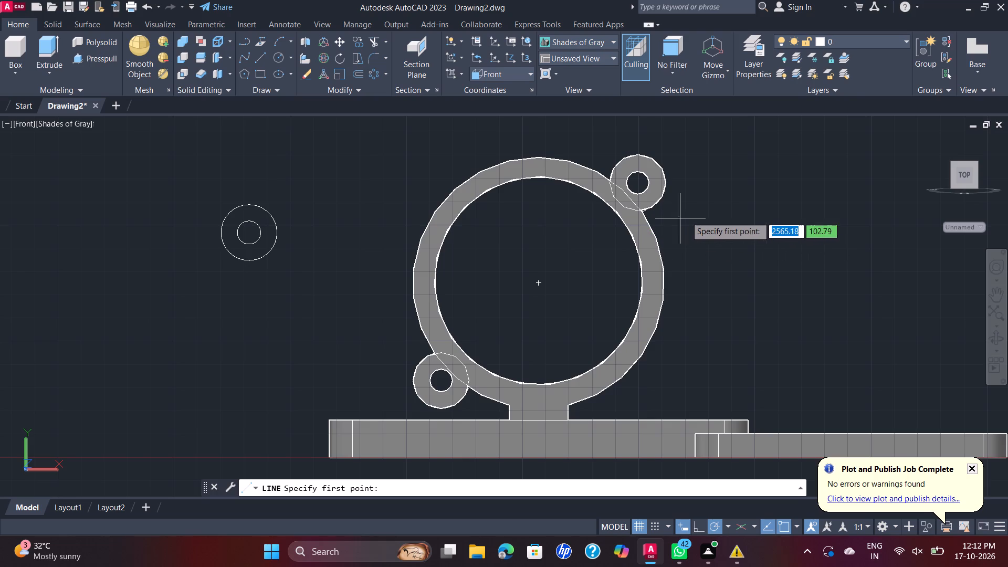
{"action": "key", "text": "grave"}
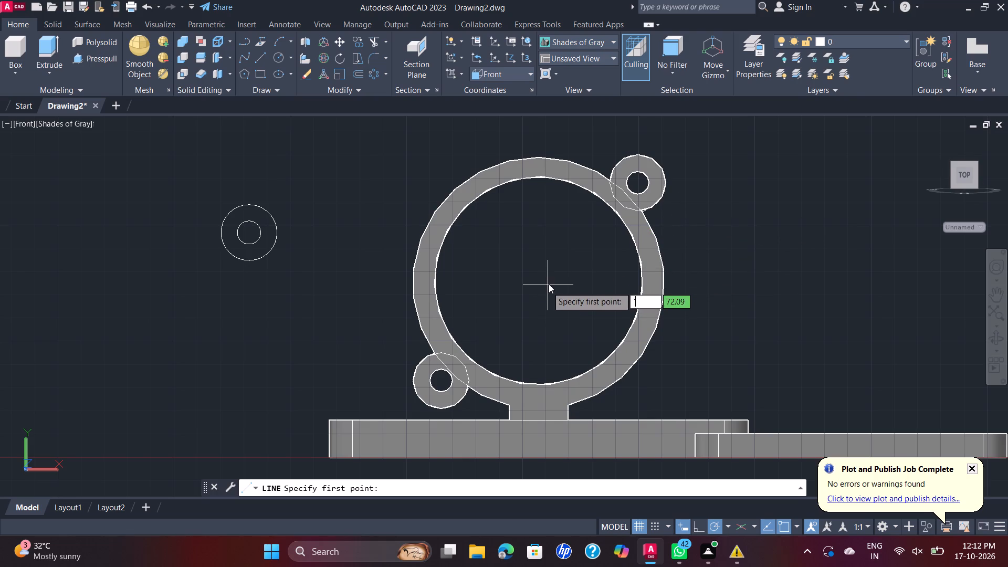
{"action": "key", "text": "Escape"}
{"action": "key", "text": "l"}
{"action": "key", "text": "Return"}
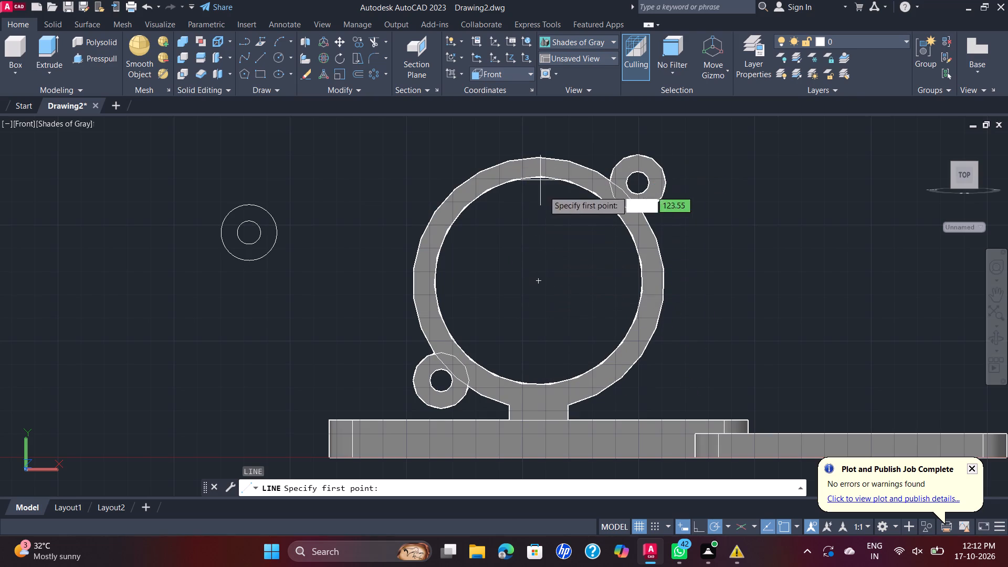
{"action": "left_click", "coordinate": [541, 281]}
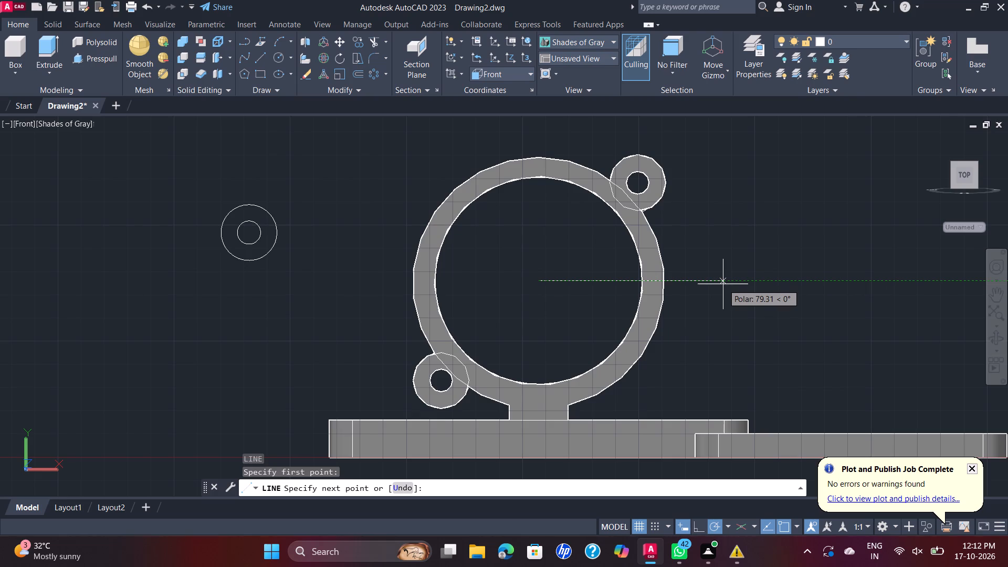
{"action": "type", "text": "67"}
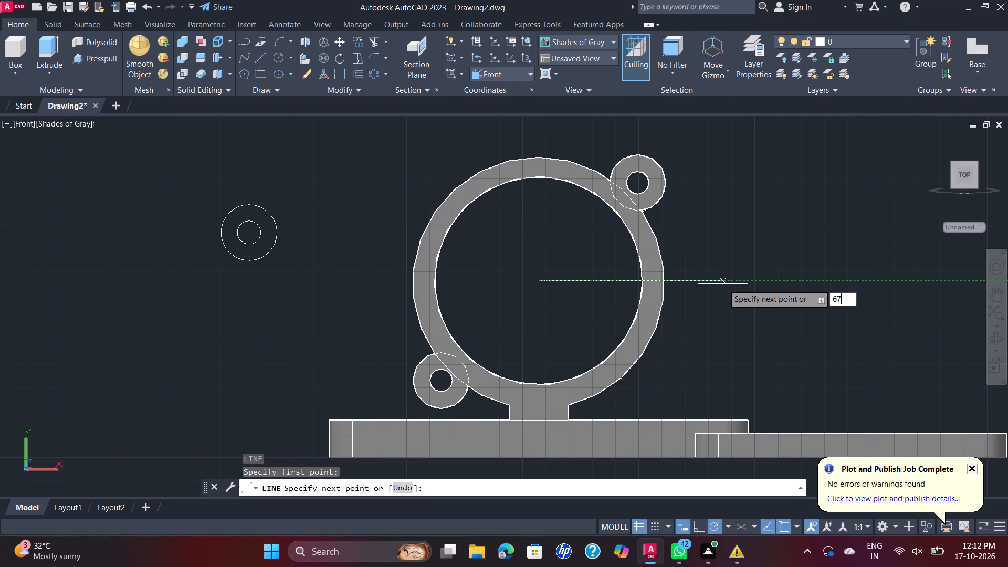
{"action": "type", "text": ".5"}
{"action": "key", "text": "BackSpace"}
{"action": "type", "text": "24"}
{"action": "key", "text": "Return"}
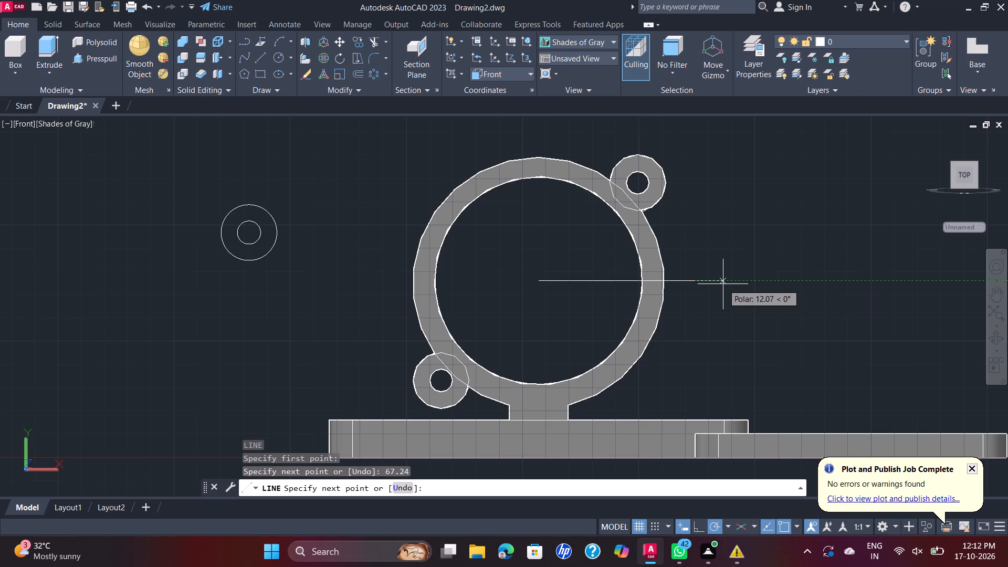
{"action": "scroll", "coordinate": [715, 354], "scroll_direction": "down", "scroll_amount": 2}
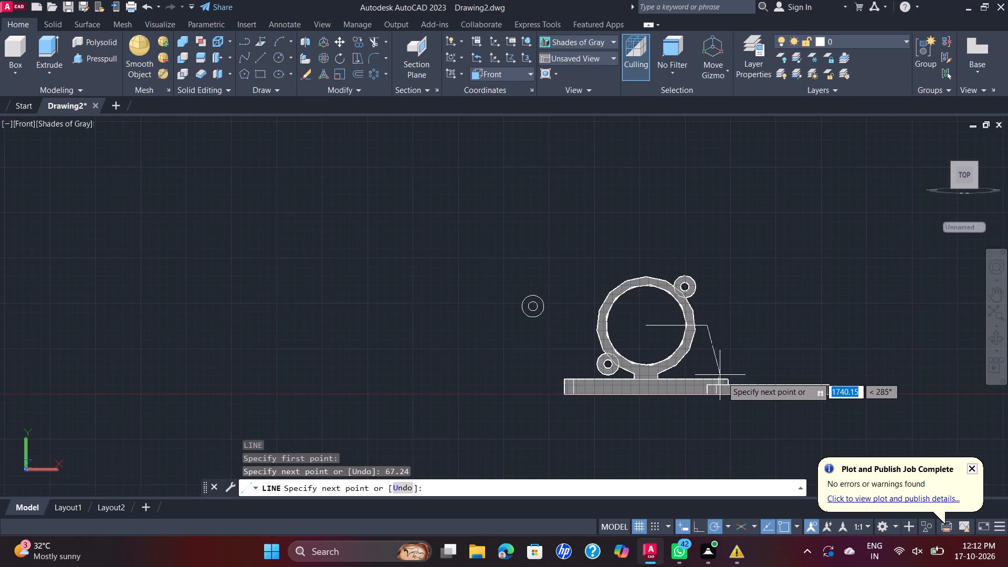
{"action": "scroll", "coordinate": [722, 377], "scroll_direction": "up", "scroll_amount": 2}
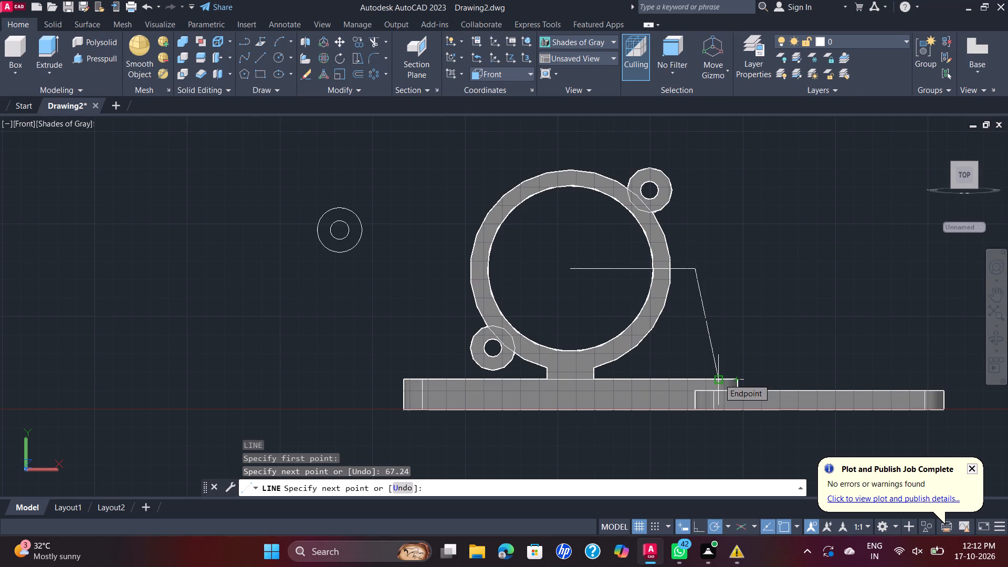
{"action": "left_click", "coordinate": [719, 379]}
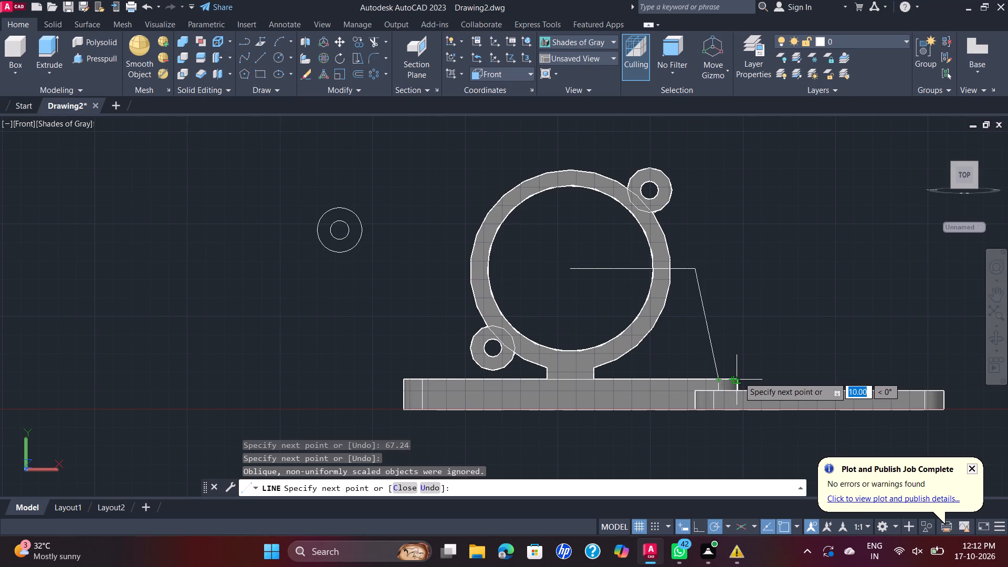
{"action": "left_click", "coordinate": [739, 377]}
{"action": "key", "text": "Escape"}
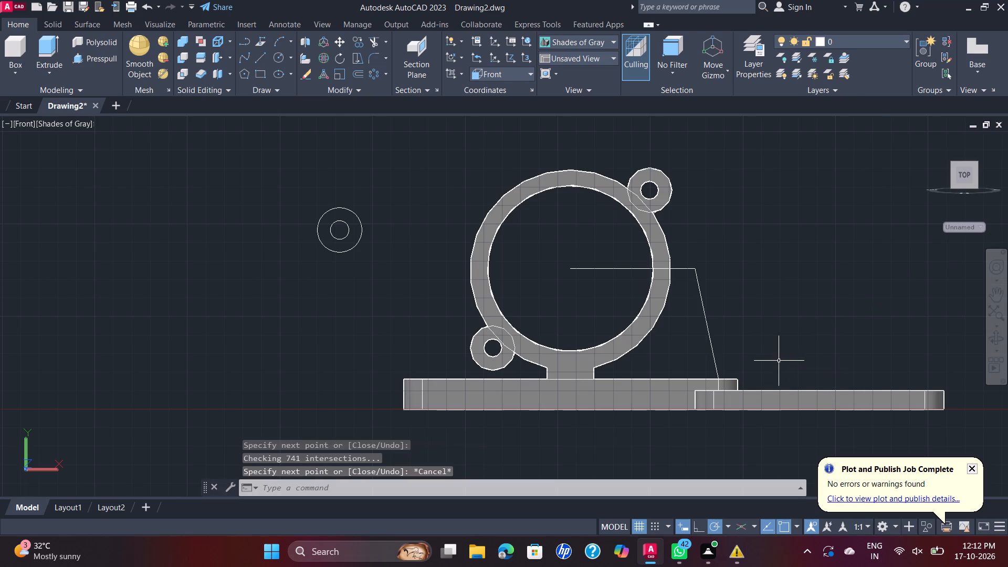
Set the visual style to 2D Wireframe and fillet both corners of the line chain with radius 10.
{"action": "left_click", "coordinate": [69, 130]}
{"action": "left_click", "coordinate": [107, 158]}
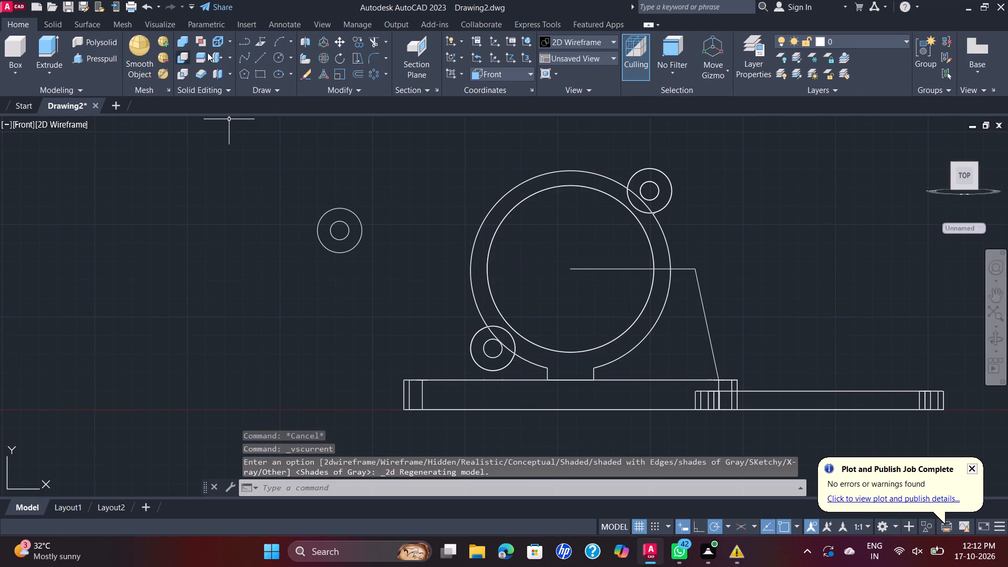
{"action": "left_click", "coordinate": [371, 58]}
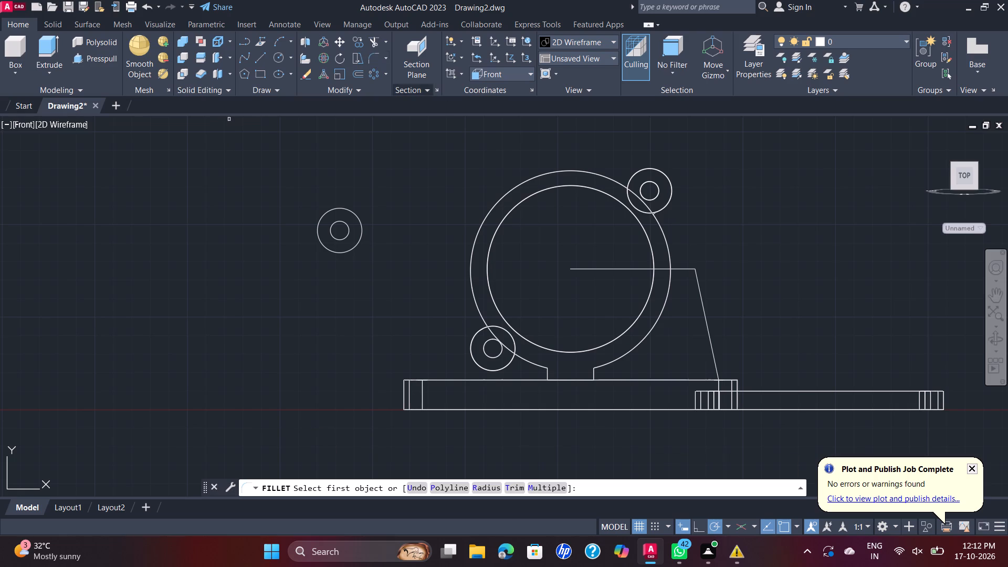
{"action": "scroll", "coordinate": [634, 262], "scroll_direction": "up", "scroll_amount": 2}
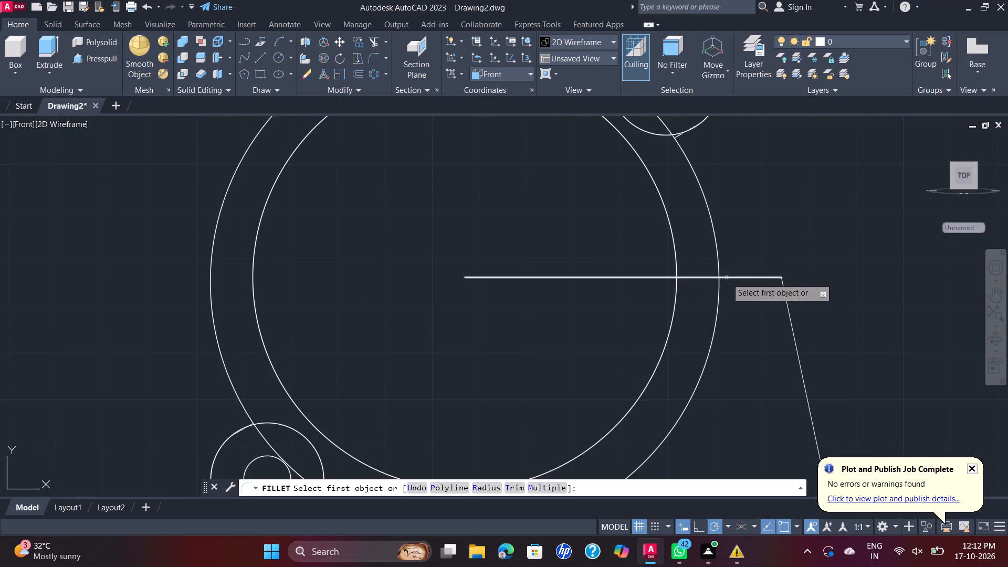
{"action": "left_click", "coordinate": [727, 278]}
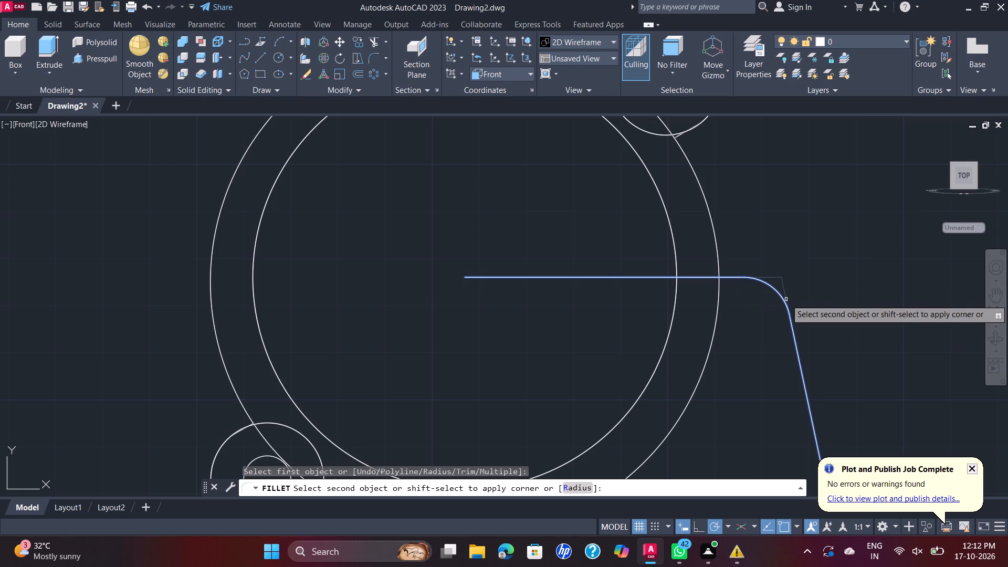
{"action": "left_click", "coordinate": [786, 299]}
{"action": "scroll", "coordinate": [786, 299], "scroll_direction": "down", "scroll_amount": 2}
{"action": "middle_click_drag", "start_coordinate": [799, 309], "coordinate": [653, 240]}
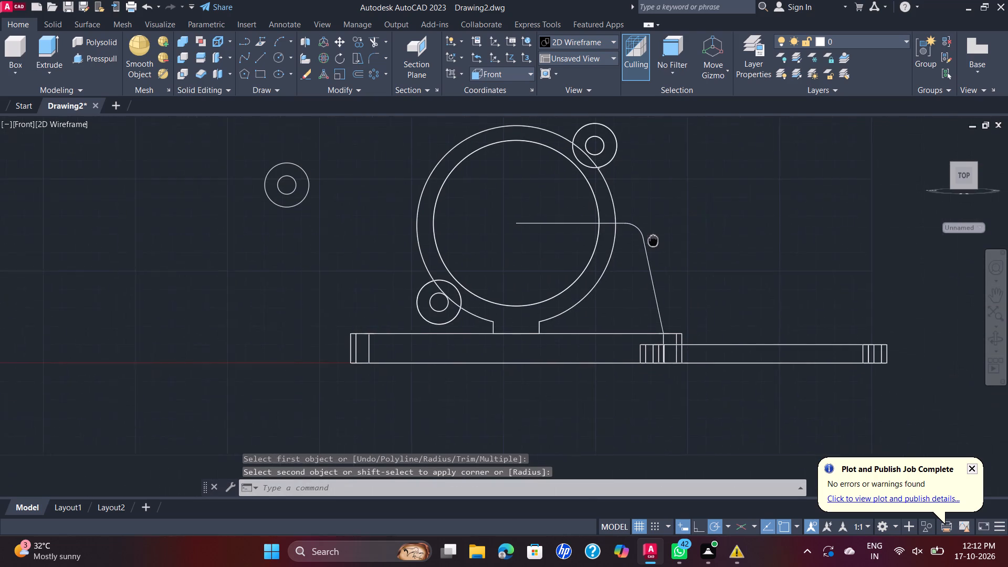
{"action": "middle_click_drag", "start_coordinate": [653, 240], "coordinate": [648, 245]}
{"action": "key", "text": "space"}
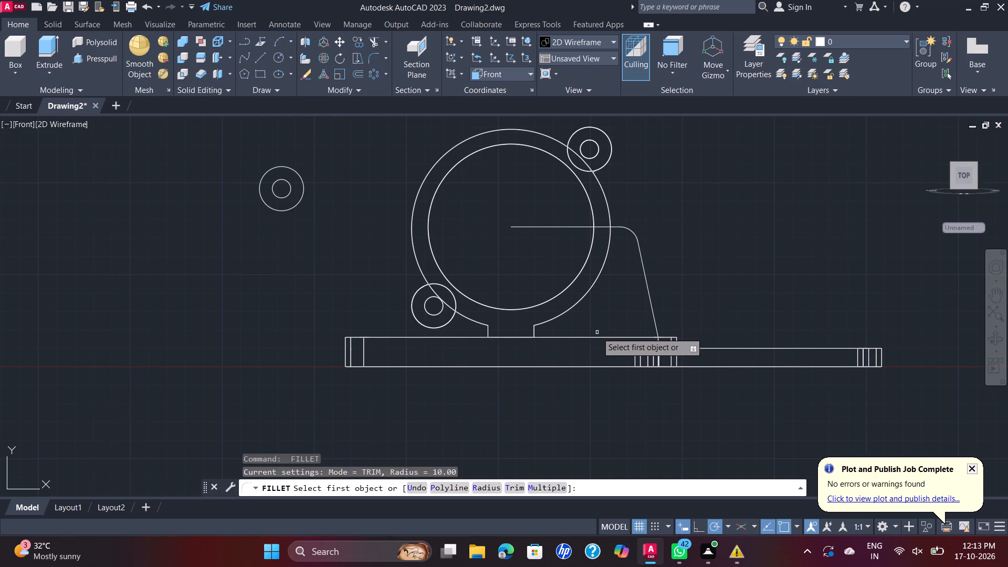
{"action": "left_click", "coordinate": [655, 327]}
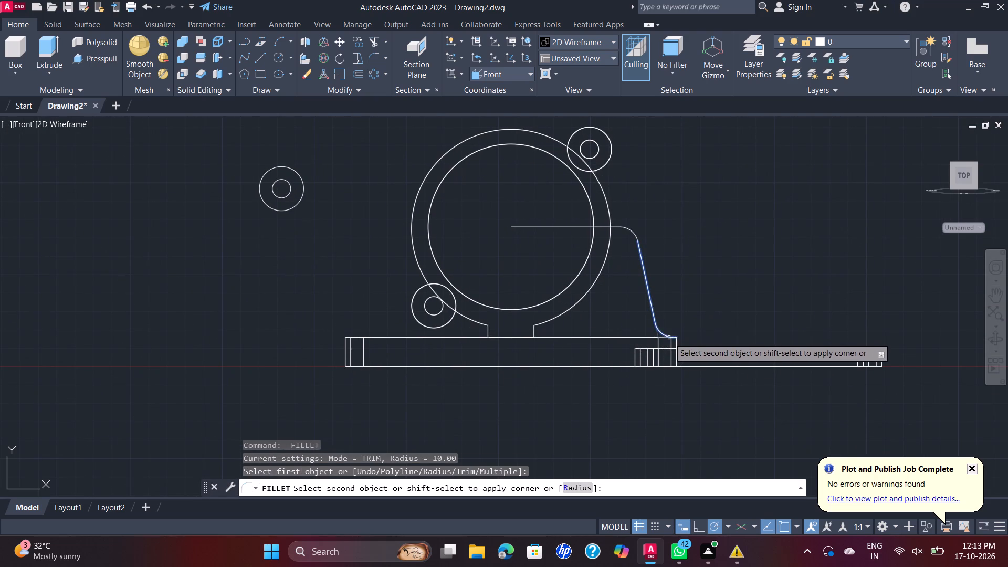
{"action": "left_click", "coordinate": [669, 338]}
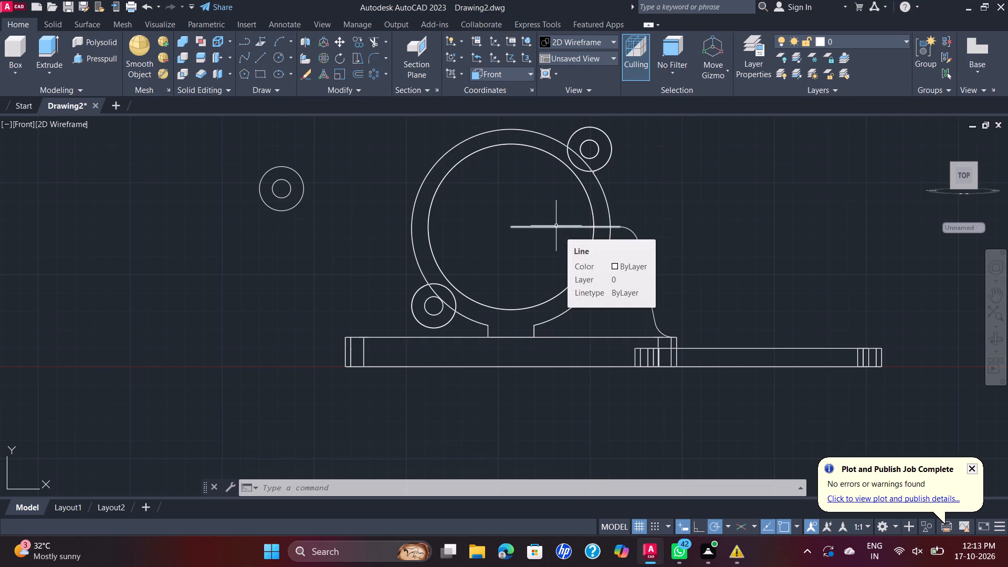
Delete the horizontal line running from the cylinder's centre to the upper fillet arc.
{"action": "left_click", "coordinate": [556, 226]}
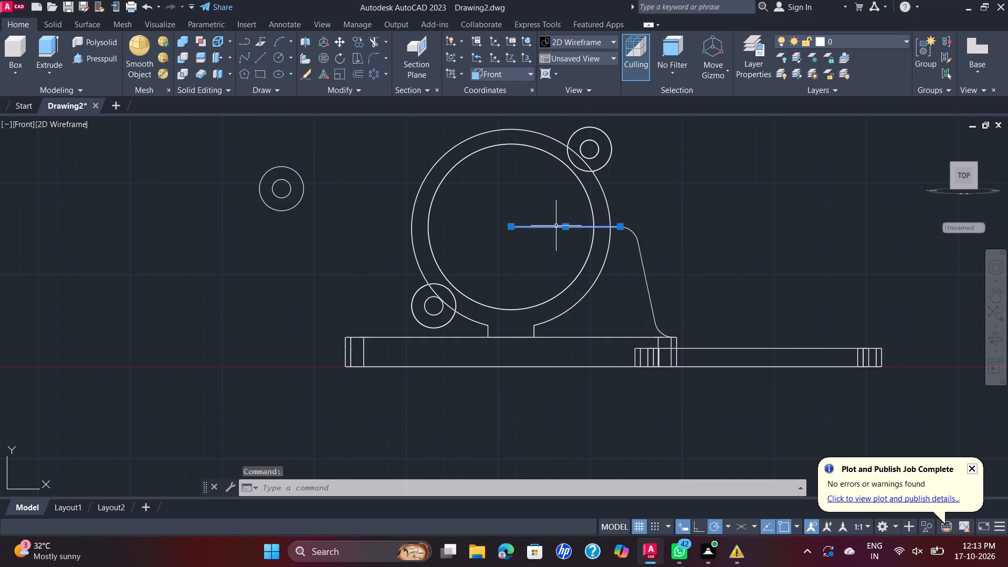
{"action": "key", "text": "Delete"}
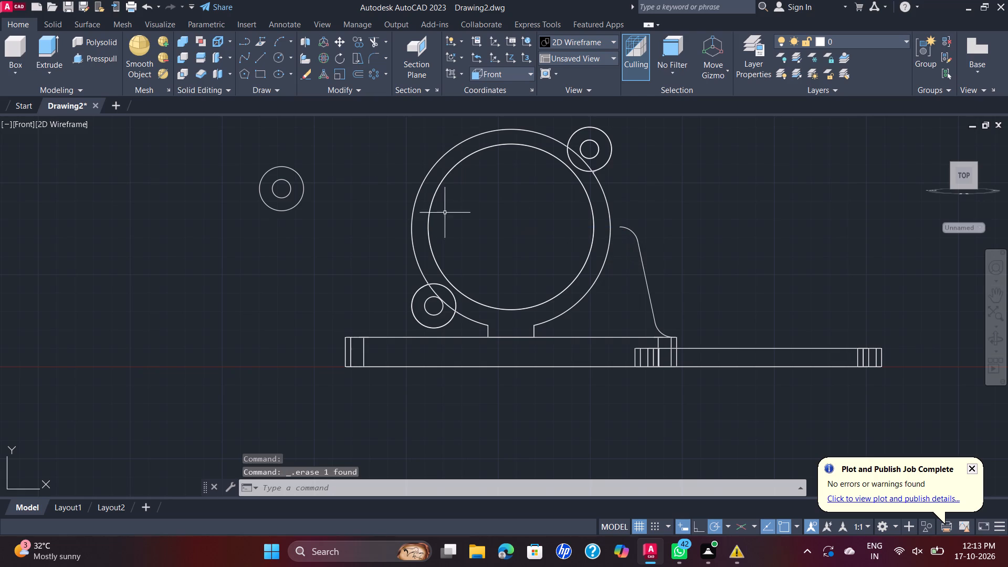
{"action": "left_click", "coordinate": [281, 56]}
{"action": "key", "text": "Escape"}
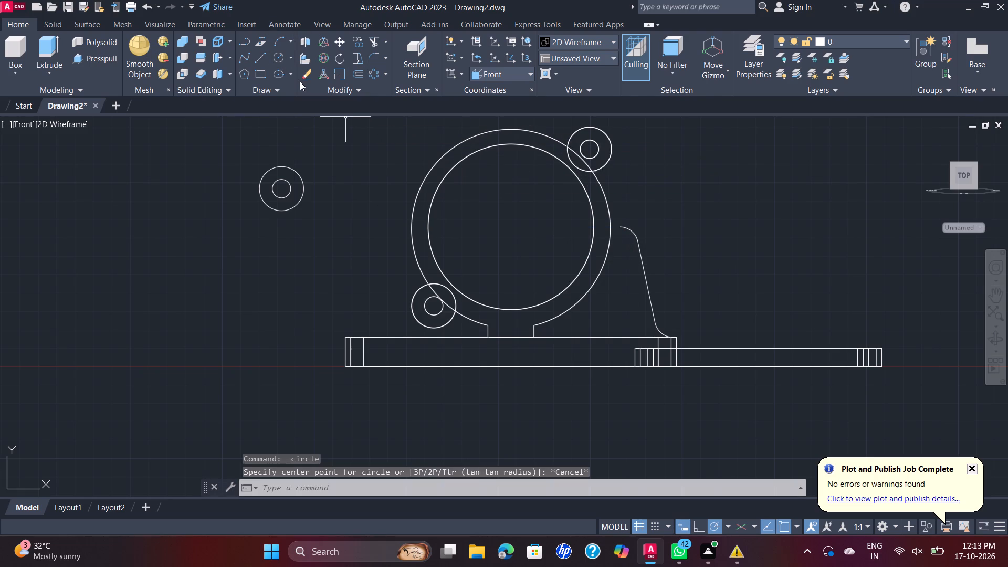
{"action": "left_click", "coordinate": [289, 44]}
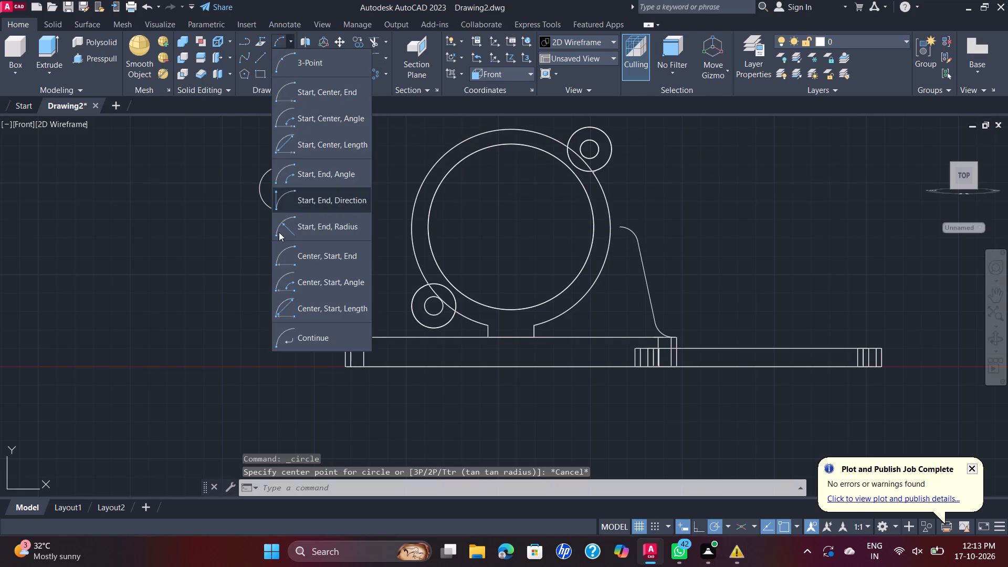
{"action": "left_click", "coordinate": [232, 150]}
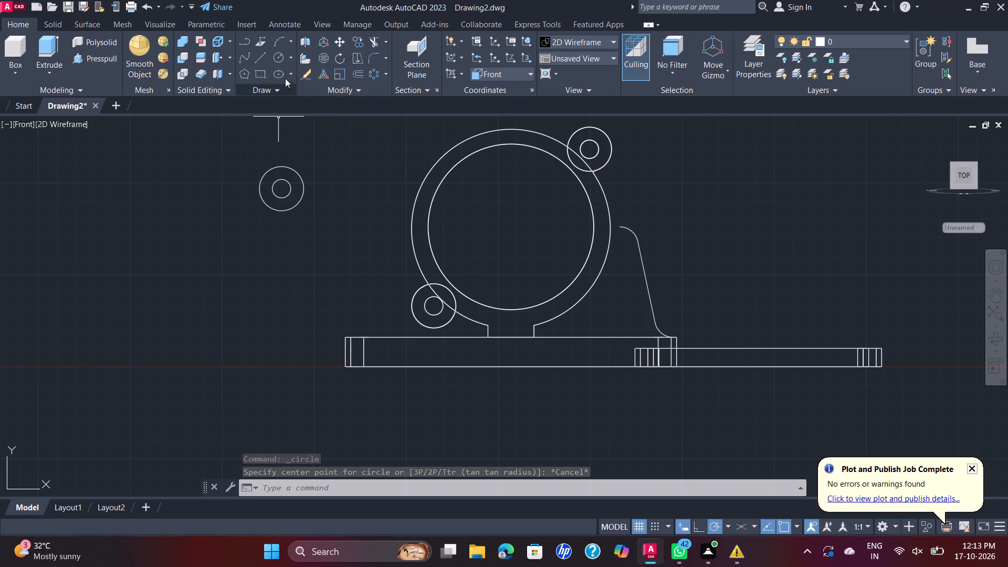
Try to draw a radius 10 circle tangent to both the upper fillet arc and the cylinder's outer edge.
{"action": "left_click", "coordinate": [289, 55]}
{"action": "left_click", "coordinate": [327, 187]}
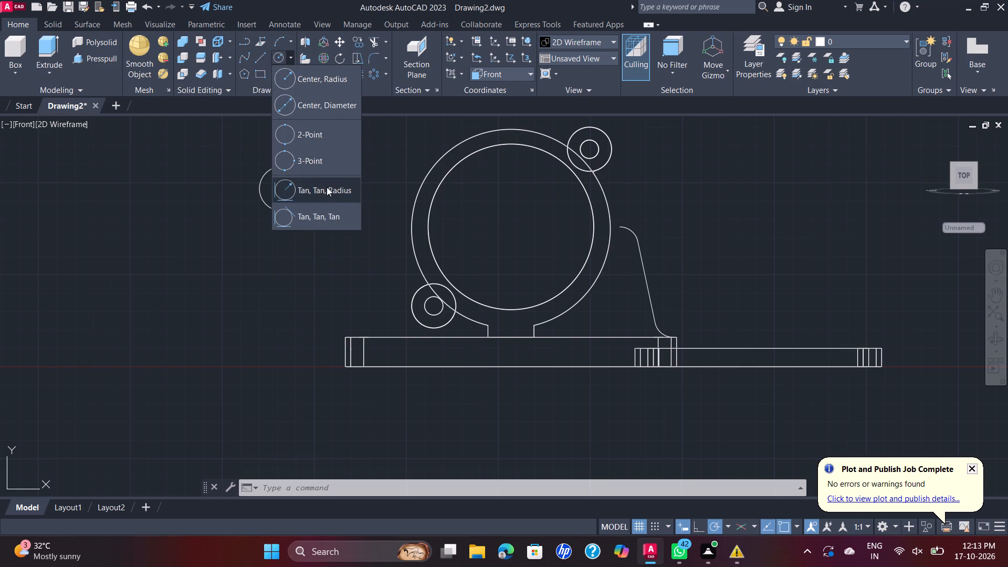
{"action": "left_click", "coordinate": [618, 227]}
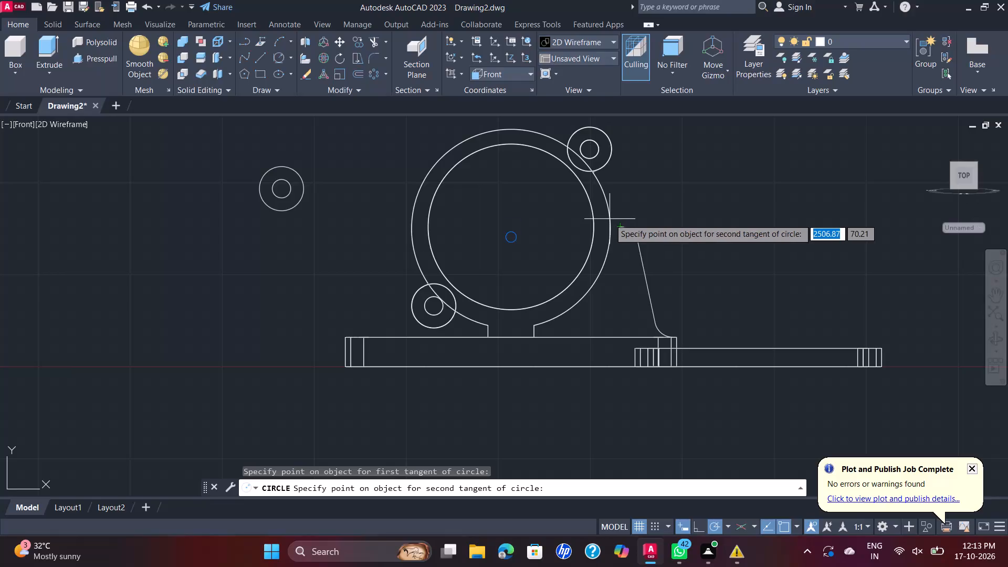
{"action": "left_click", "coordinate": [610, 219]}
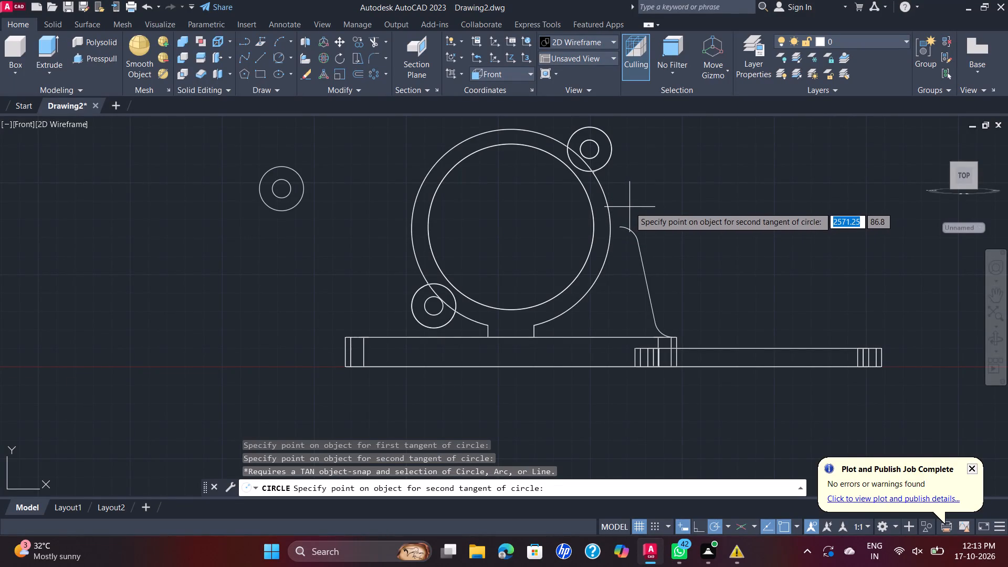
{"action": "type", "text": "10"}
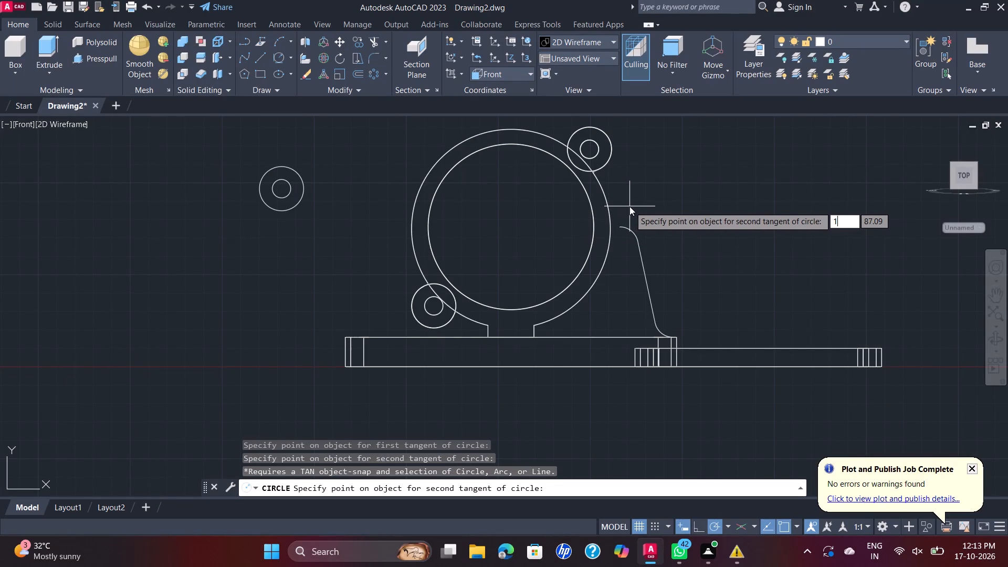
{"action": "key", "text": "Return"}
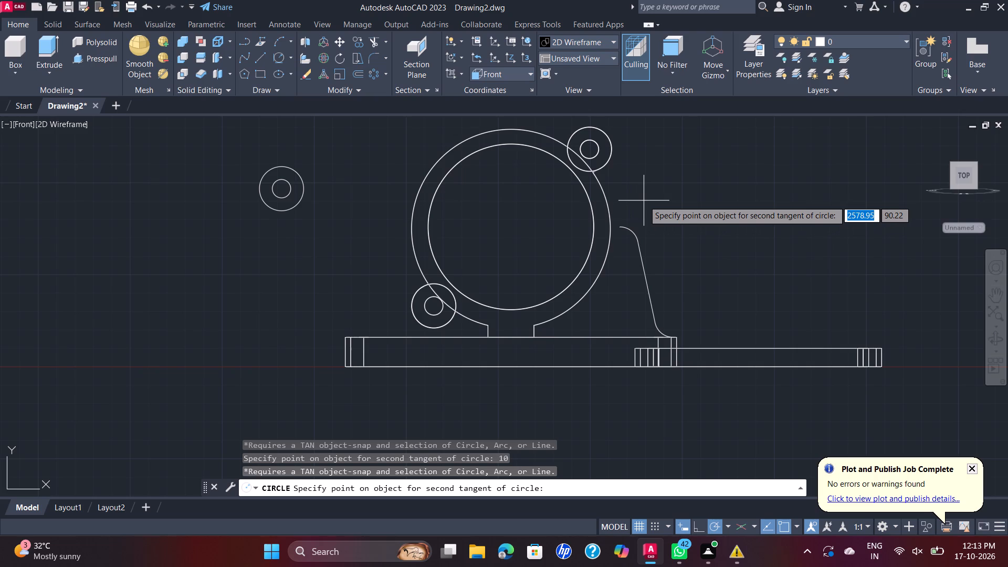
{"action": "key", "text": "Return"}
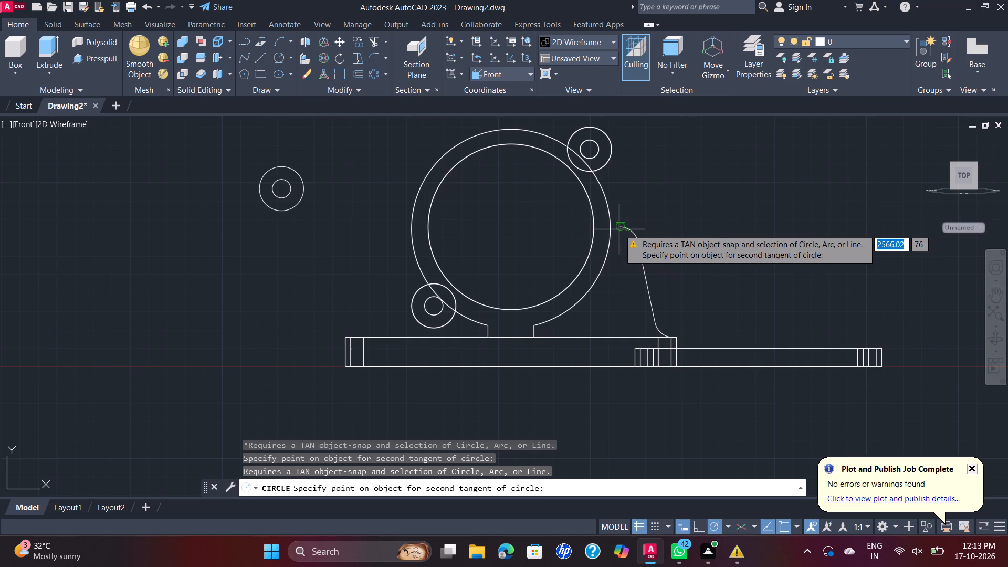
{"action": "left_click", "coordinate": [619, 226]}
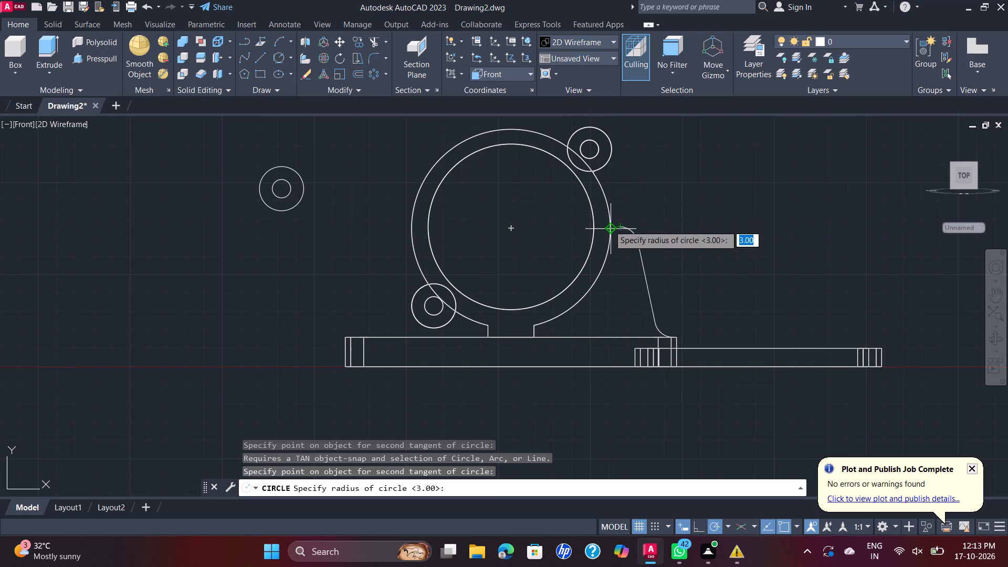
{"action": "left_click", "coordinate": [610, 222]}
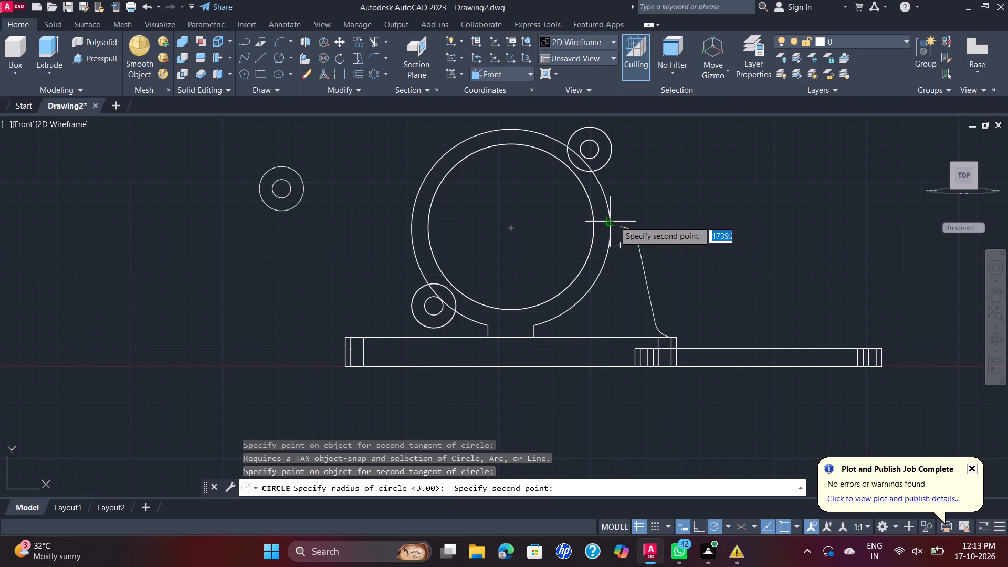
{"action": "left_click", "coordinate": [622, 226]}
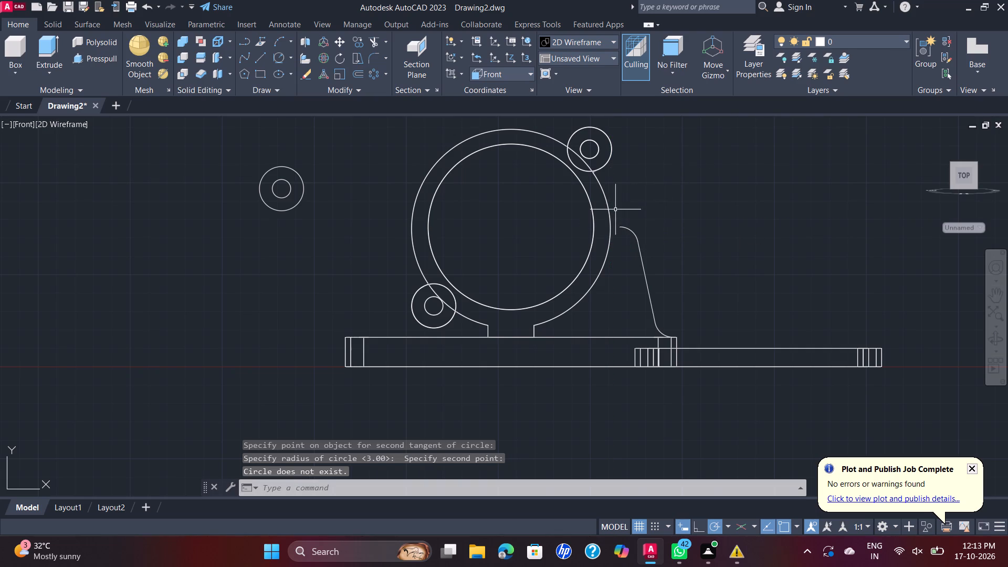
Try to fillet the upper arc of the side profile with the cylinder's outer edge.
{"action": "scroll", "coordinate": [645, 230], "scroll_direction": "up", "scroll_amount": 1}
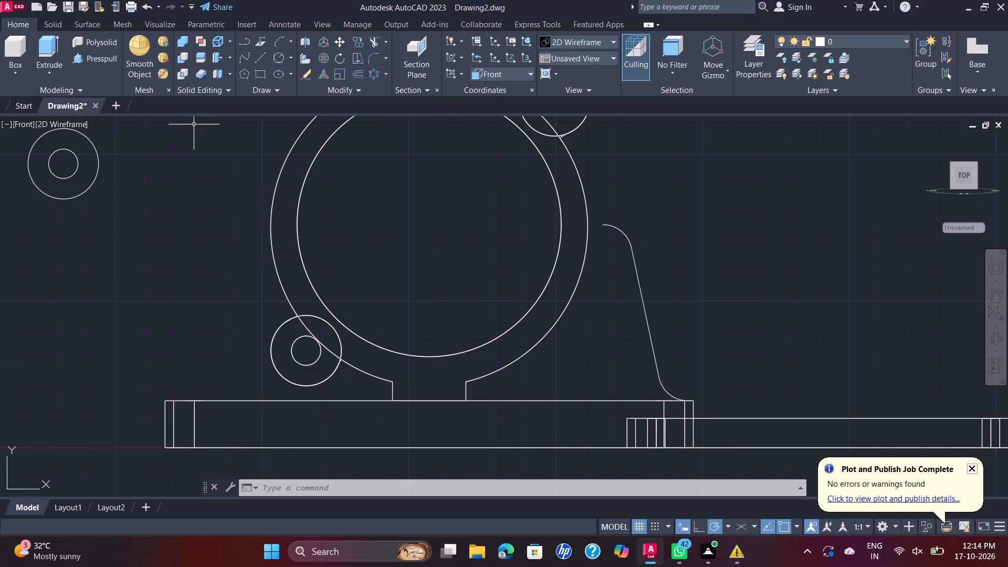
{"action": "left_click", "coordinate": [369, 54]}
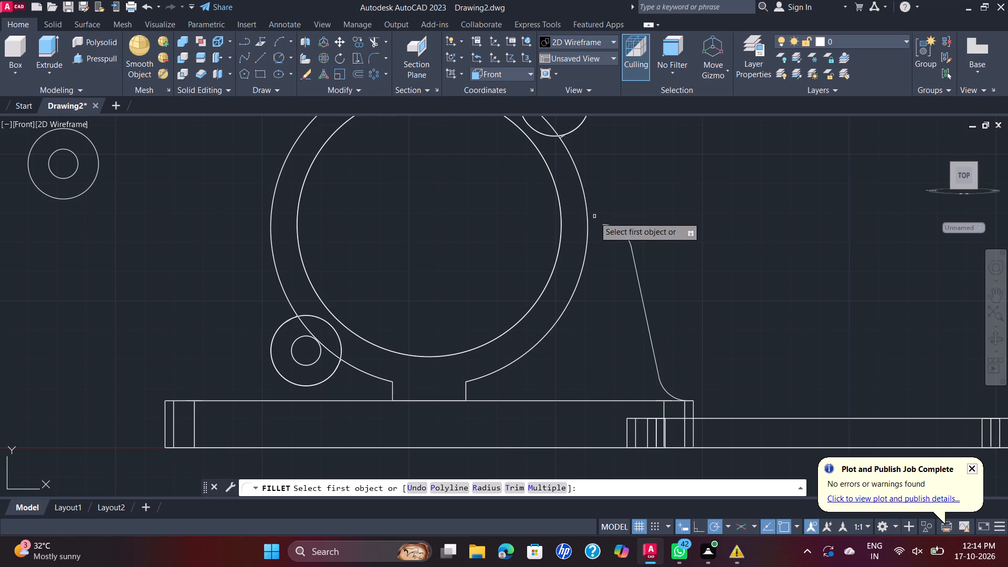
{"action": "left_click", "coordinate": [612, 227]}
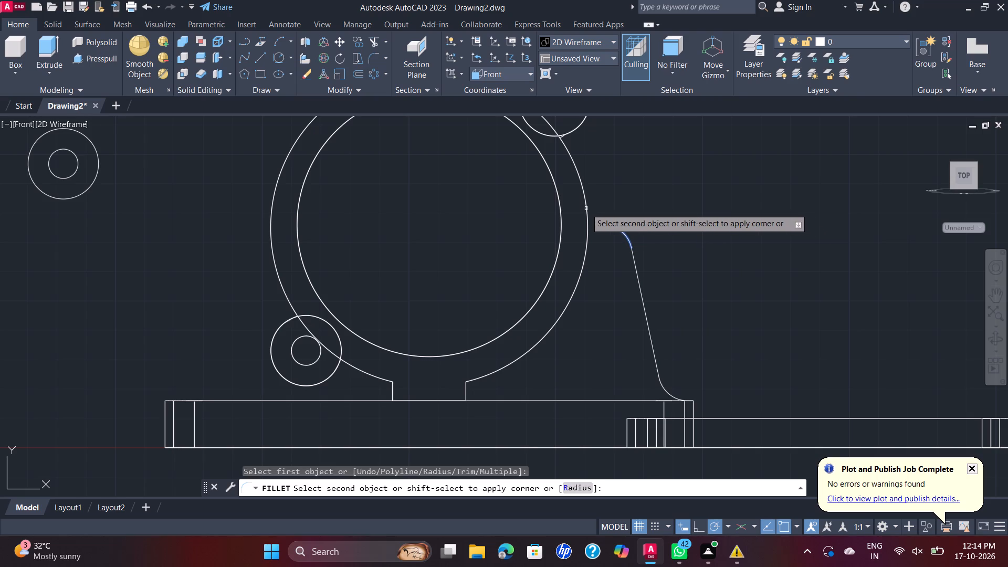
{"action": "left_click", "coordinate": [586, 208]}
Draw a circle of radius 10 just above the side profile's upper arc.
{"action": "scroll", "coordinate": [616, 217], "scroll_direction": "up", "scroll_amount": 1}
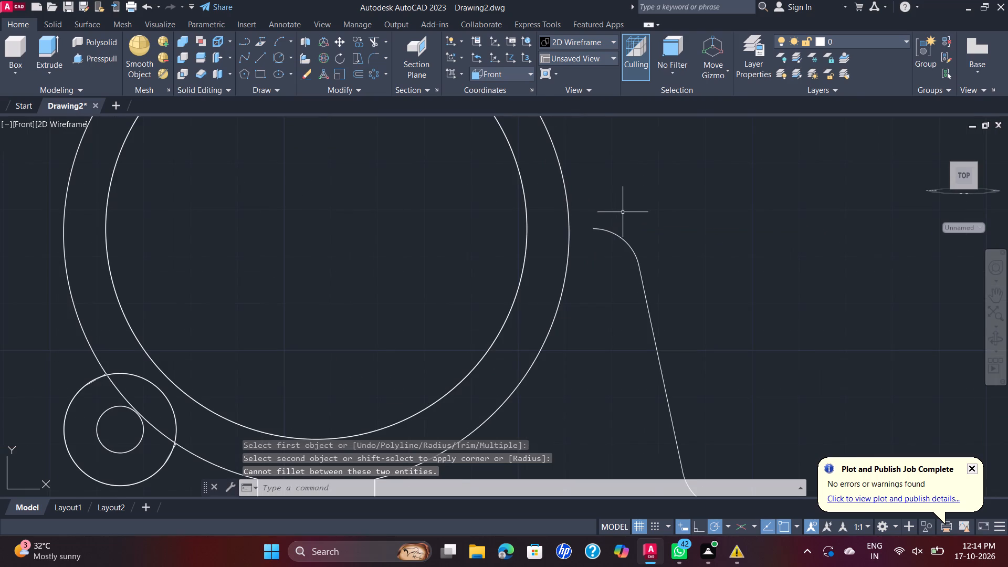
{"action": "scroll", "coordinate": [620, 212], "scroll_direction": "up", "scroll_amount": 1}
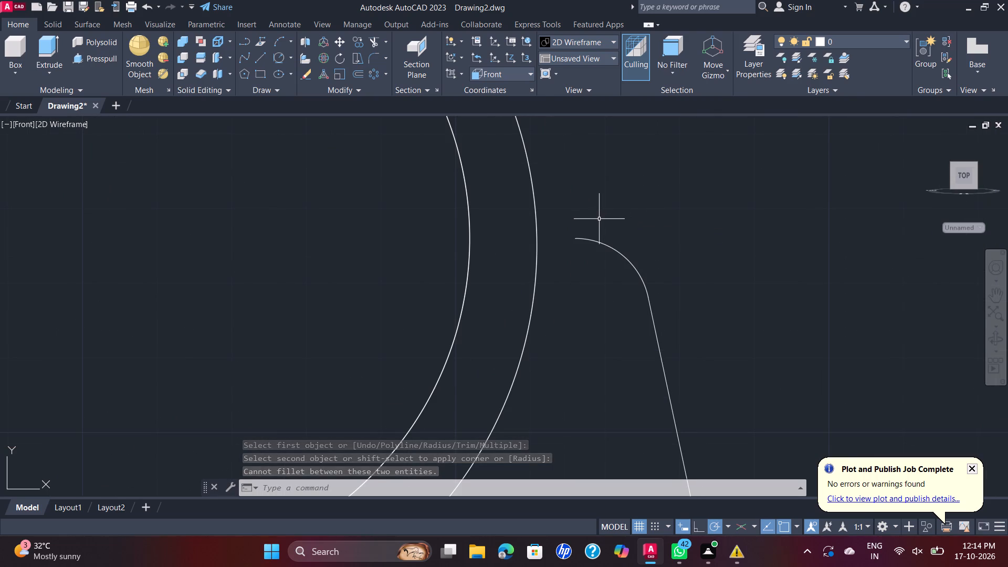
{"action": "left_click", "coordinate": [290, 58]}
{"action": "left_click", "coordinate": [297, 79]}
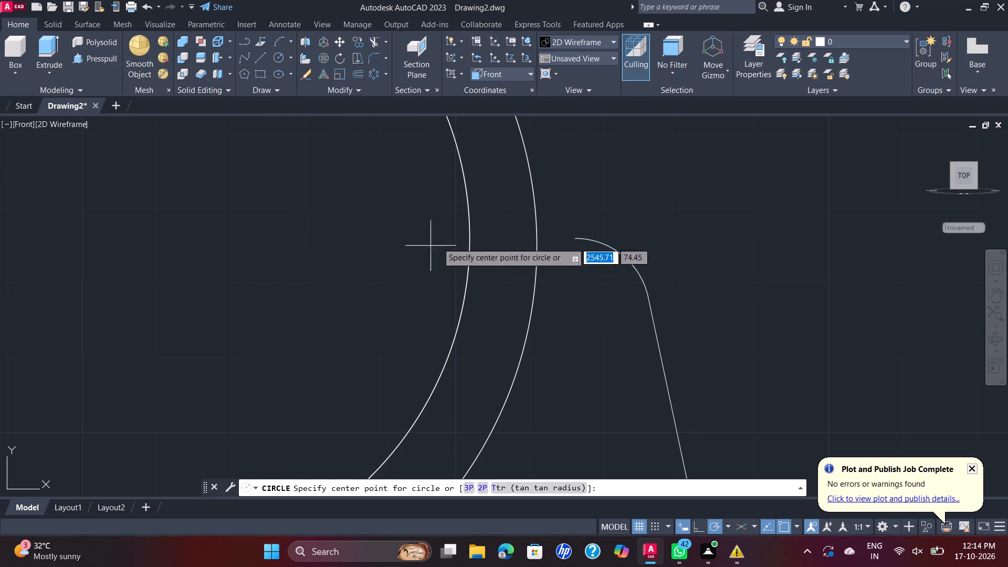
{"action": "left_click", "coordinate": [674, 201]}
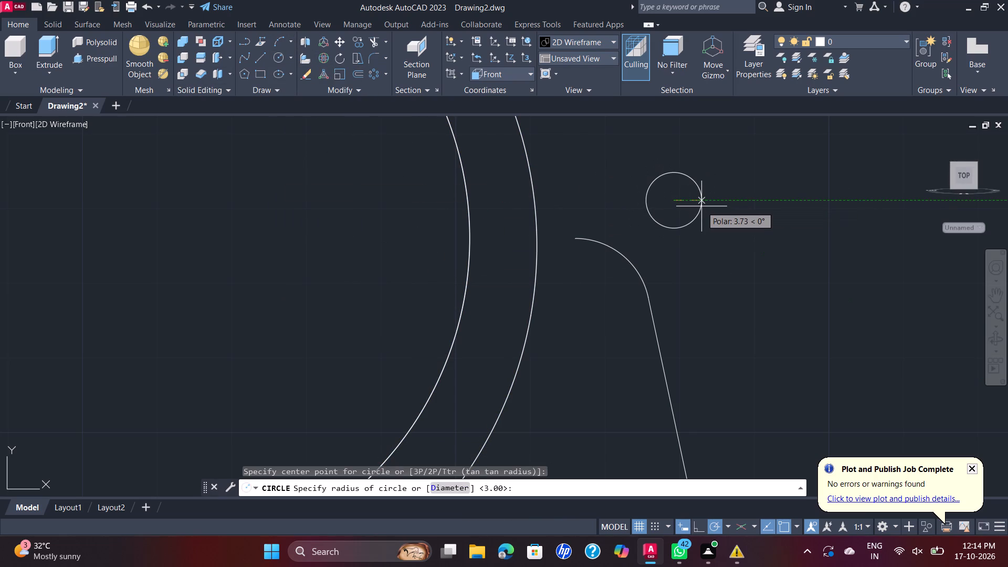
{"action": "type", "text": "10"}
{"action": "key", "text": "Return"}
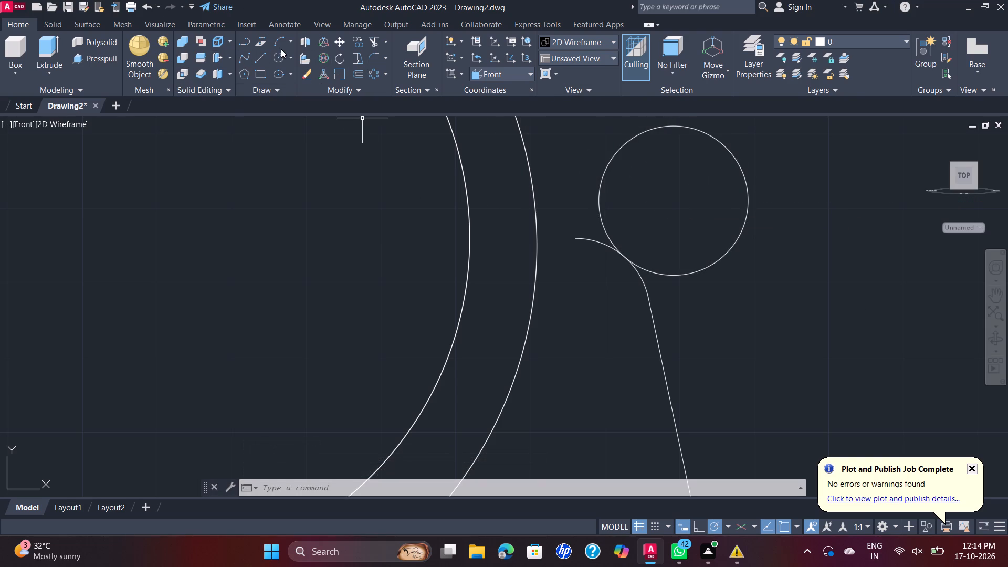
Move the radius 10 circle against the cylinder's outer edge so it also meets the profile's upper arc.
{"action": "left_click", "coordinate": [338, 46]}
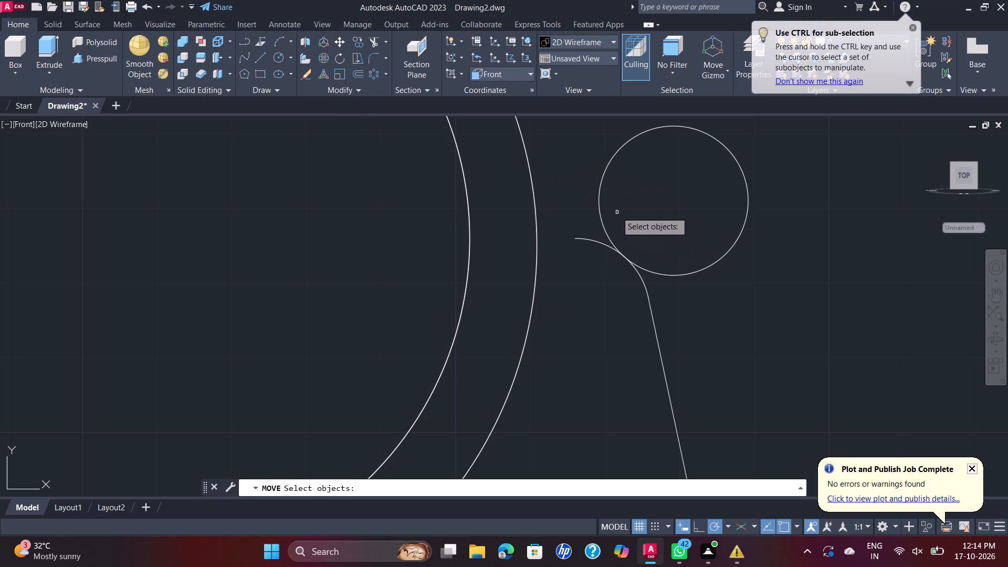
{"action": "left_click", "coordinate": [598, 202]}
{"action": "right_click", "coordinate": [607, 202]}
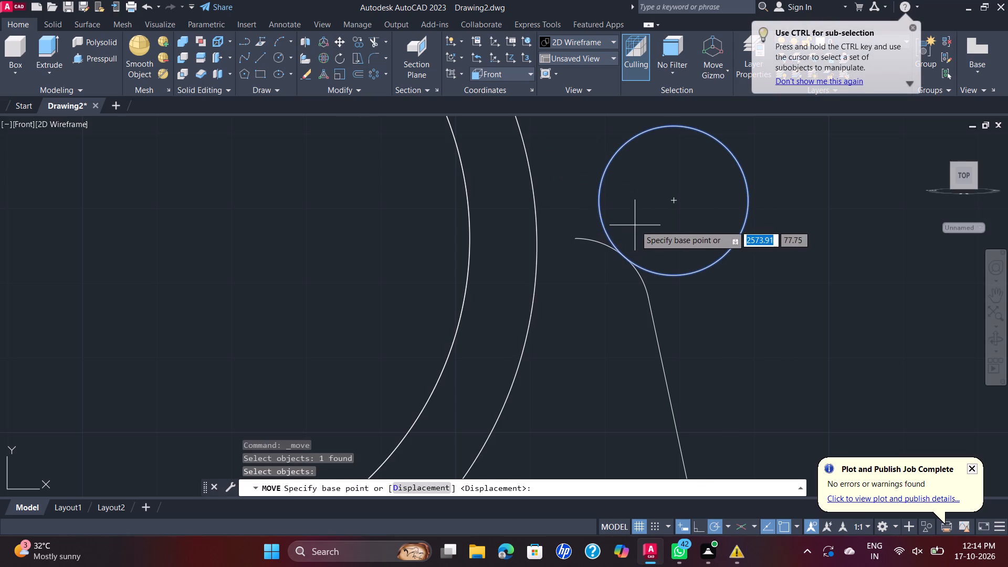
{"action": "left_click", "coordinate": [629, 255]}
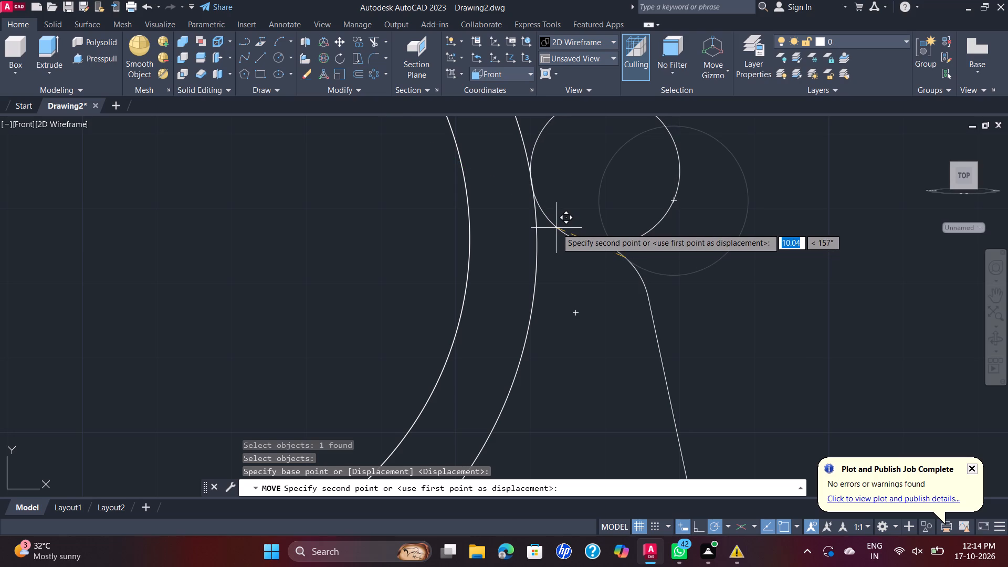
{"action": "left_click", "coordinate": [556, 228]}
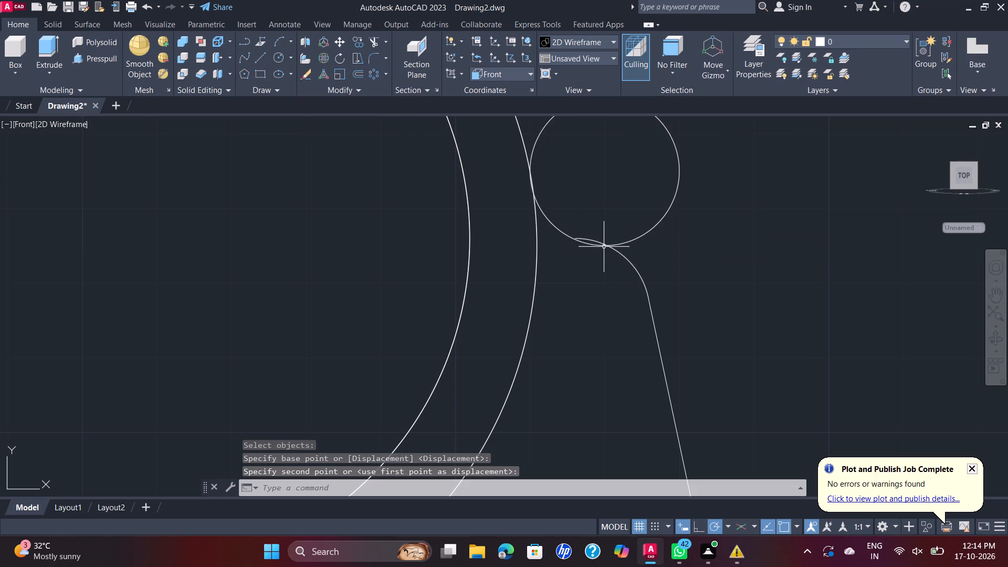
Extend the free end of the profile's upper arc to the radius 10 circle.
{"action": "scroll", "coordinate": [586, 236], "scroll_direction": "up", "scroll_amount": 5}
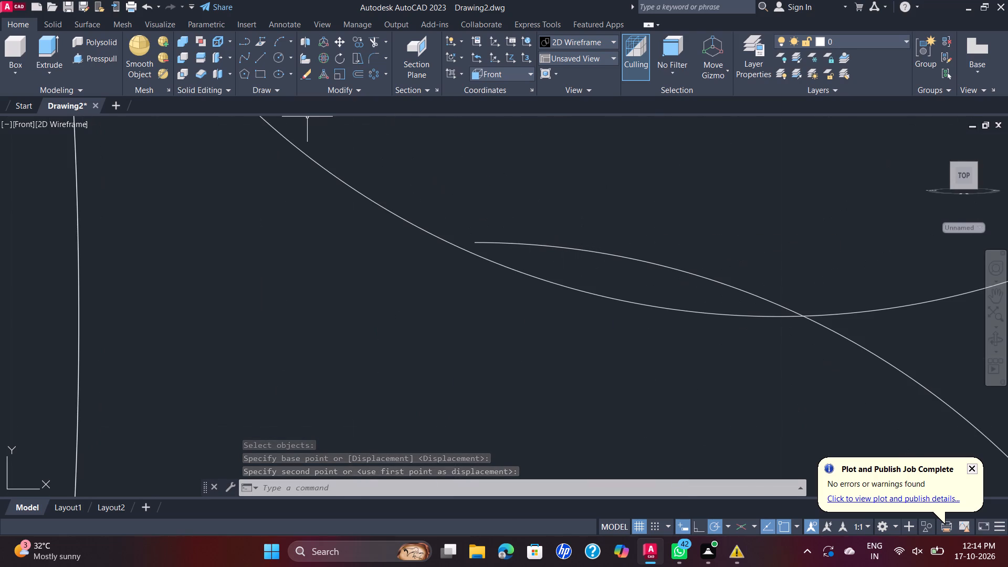
{"action": "left_click", "coordinate": [383, 44]}
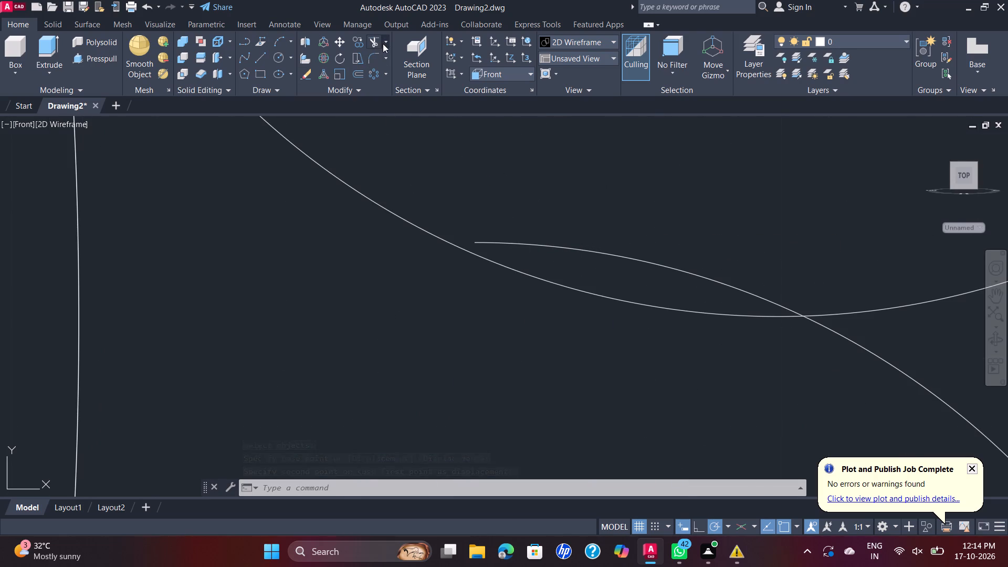
{"action": "left_click", "coordinate": [381, 62]}
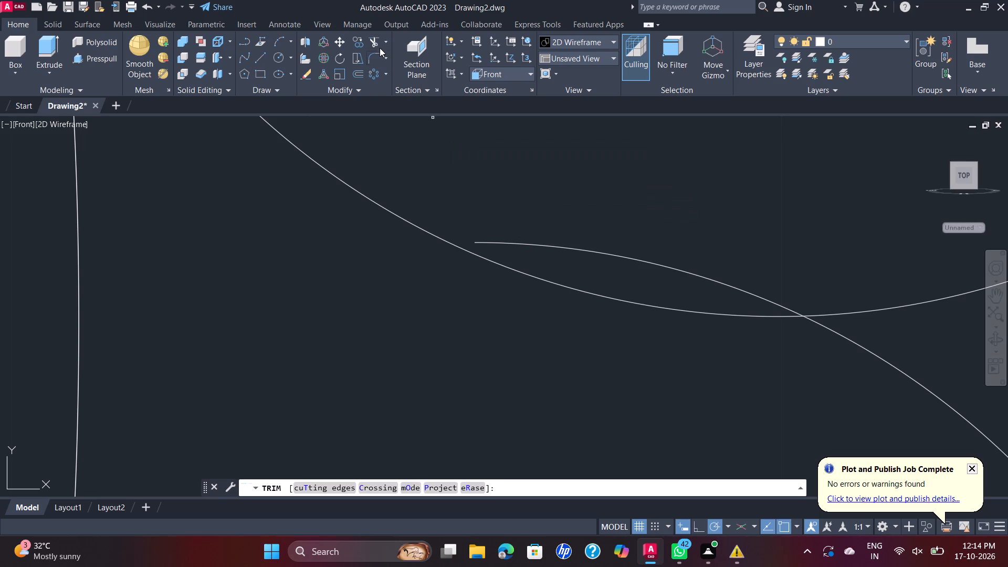
{"action": "left_click", "coordinate": [384, 43]}
{"action": "left_click", "coordinate": [403, 89]}
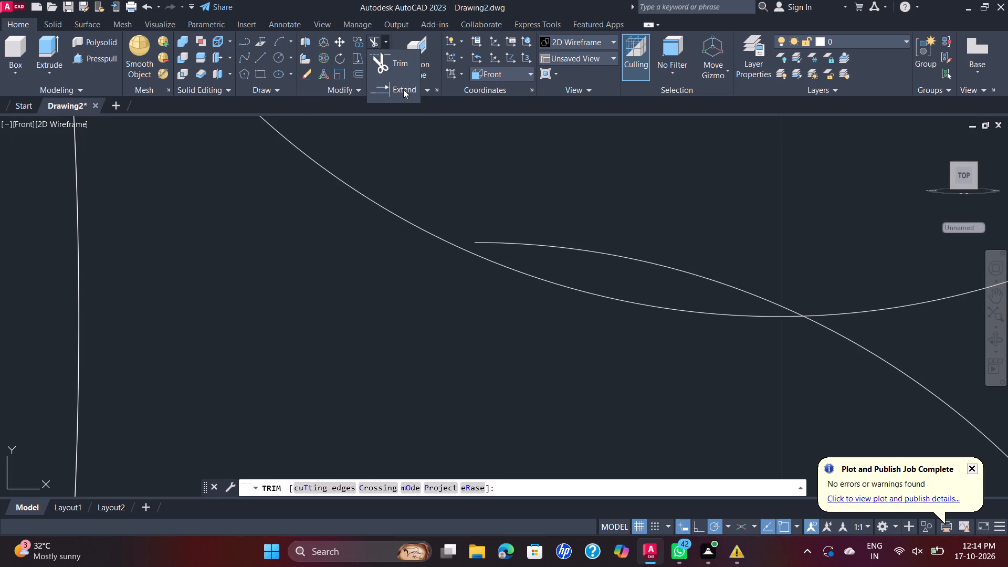
{"action": "left_click", "coordinate": [502, 245]}
{"action": "scroll", "coordinate": [502, 227], "scroll_direction": "down", "scroll_amount": 2}
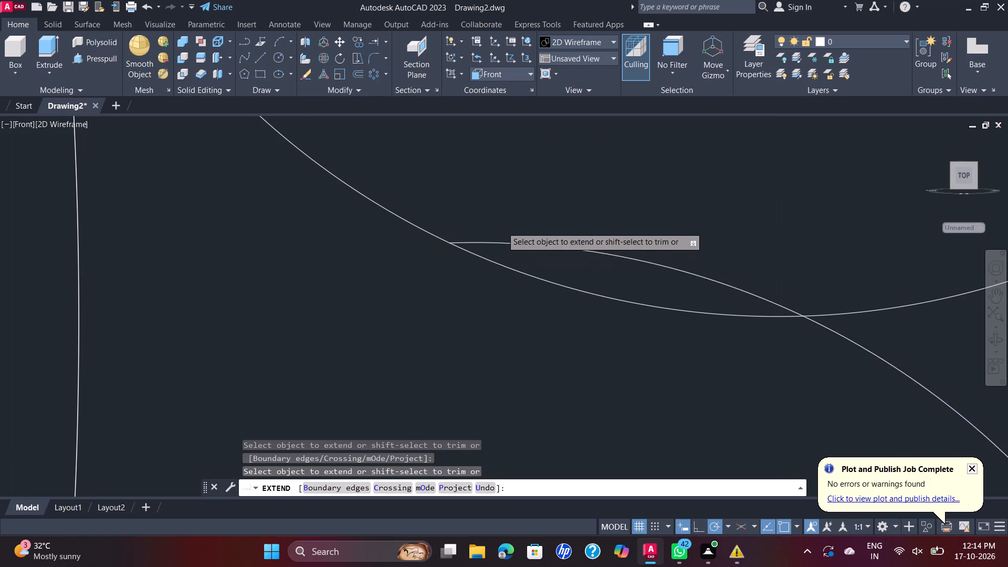
{"action": "scroll", "coordinate": [502, 227], "scroll_direction": "down", "scroll_amount": 2}
{"action": "scroll", "coordinate": [527, 214], "scroll_direction": "up", "scroll_amount": 1}
{"action": "scroll", "coordinate": [526, 213], "scroll_direction": "down", "scroll_amount": 2}
{"action": "key", "text": "Escape"}
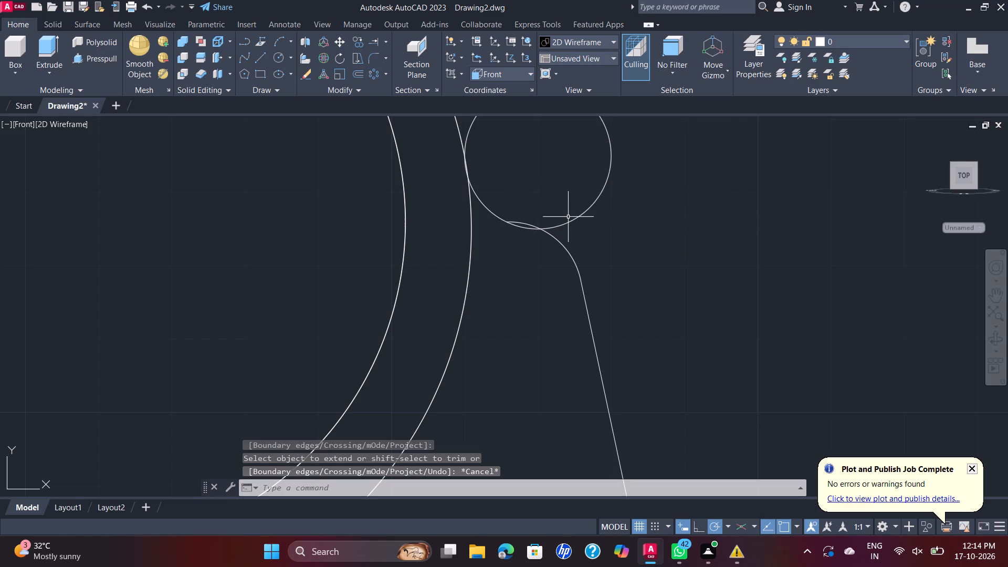
Trim the short piece of the radius 10 circle lying beneath the profile's upper arc.
{"action": "left_click", "coordinate": [385, 39]}
{"action": "left_click", "coordinate": [396, 67]}
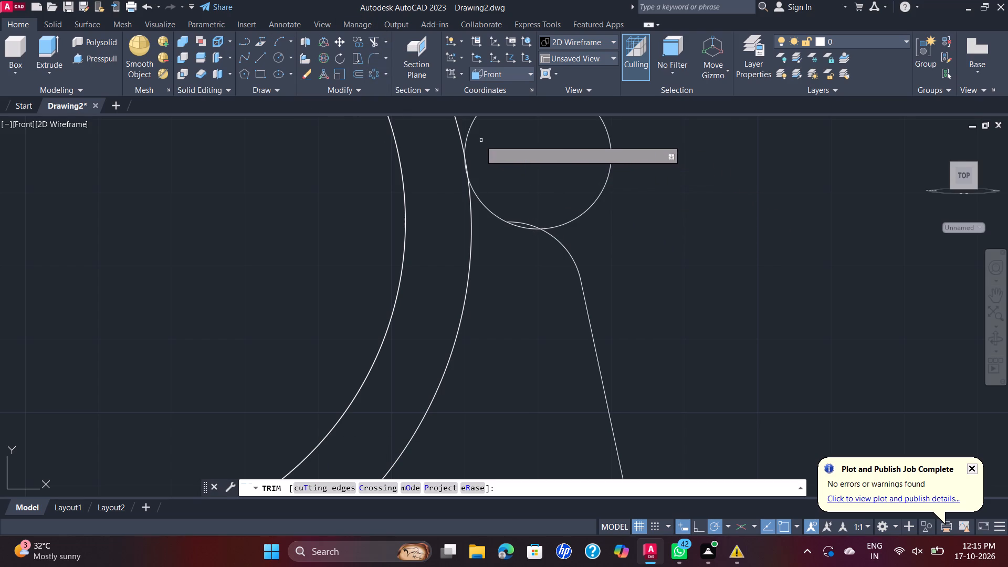
{"action": "scroll", "coordinate": [469, 138], "scroll_direction": "up", "scroll_amount": 1}
{"action": "scroll", "coordinate": [453, 185], "scroll_direction": "up", "scroll_amount": 3}
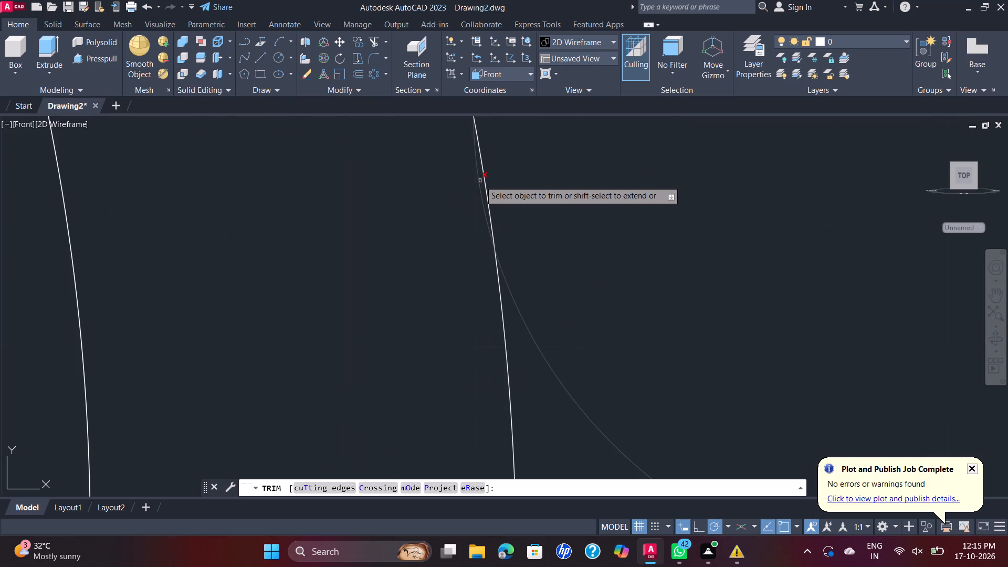
{"action": "scroll", "coordinate": [479, 181], "scroll_direction": "up", "scroll_amount": 1}
{"action": "scroll", "coordinate": [479, 181], "scroll_direction": "down", "scroll_amount": 4}
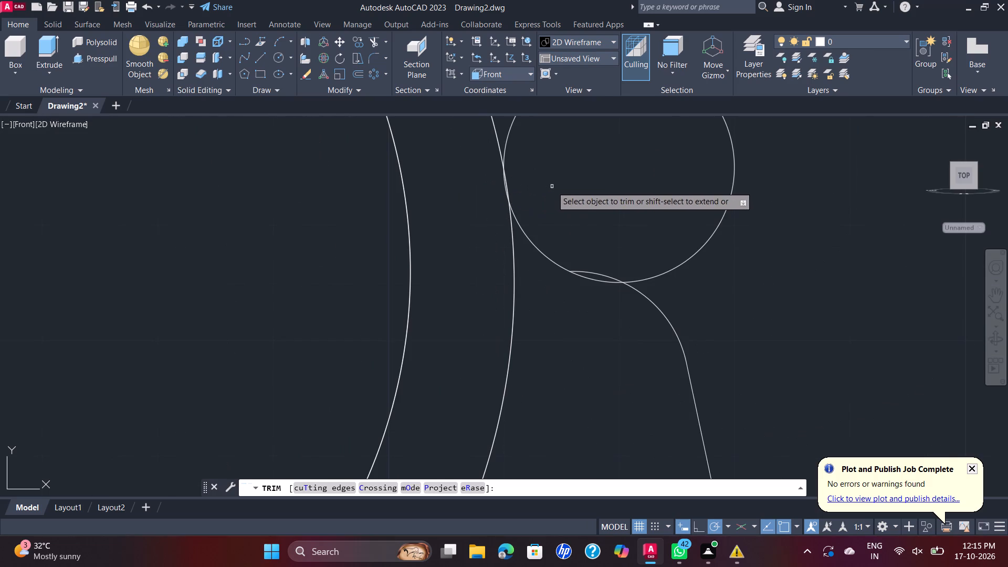
{"action": "left_click", "coordinate": [607, 282]}
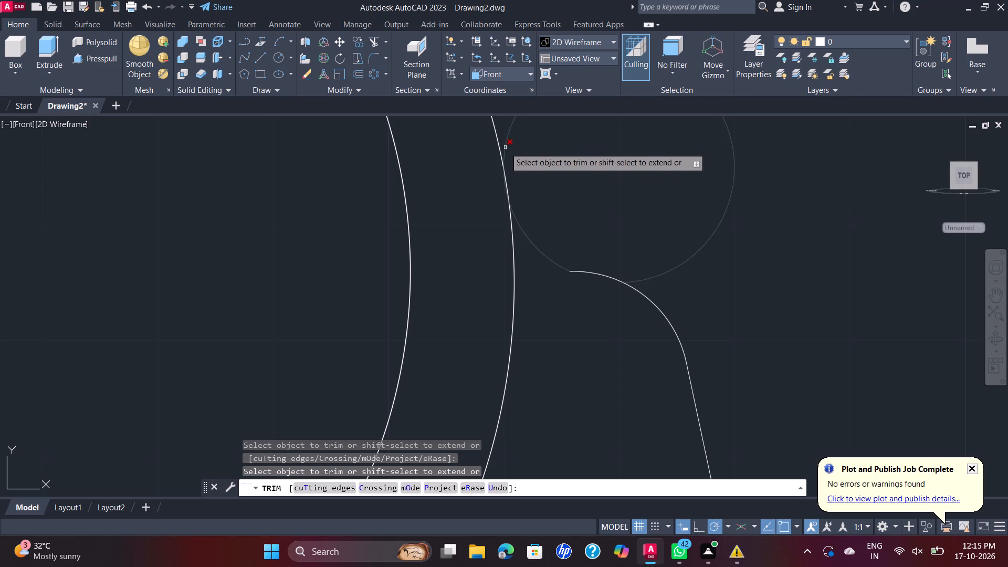
{"action": "key", "text": "Escape"}
Draw a short slanted line across the cylinder's outer edge and the radius 10 circle where they meet.
{"action": "left_click", "coordinate": [260, 56]}
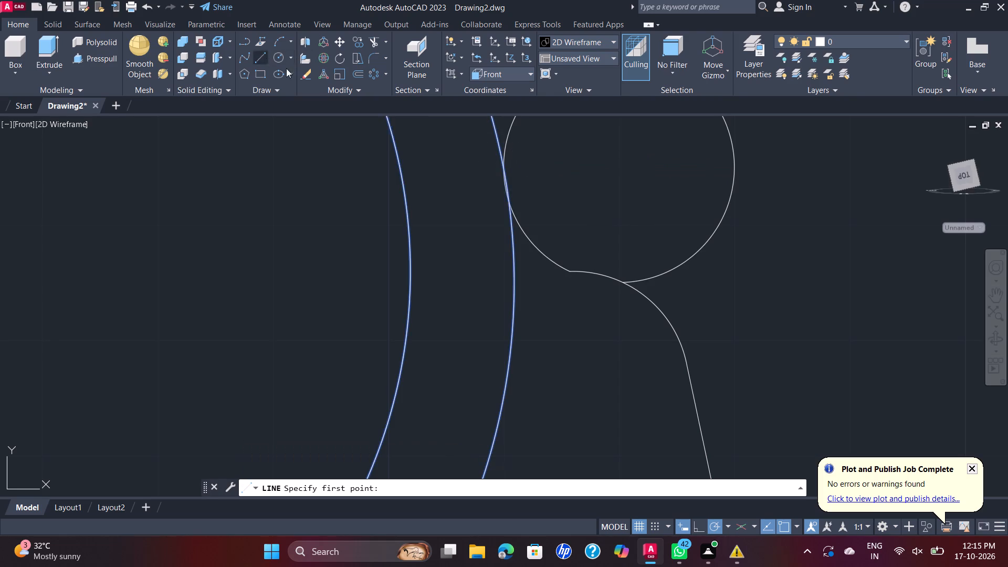
{"action": "left_click", "coordinate": [481, 174]}
{"action": "left_click", "coordinate": [570, 159]}
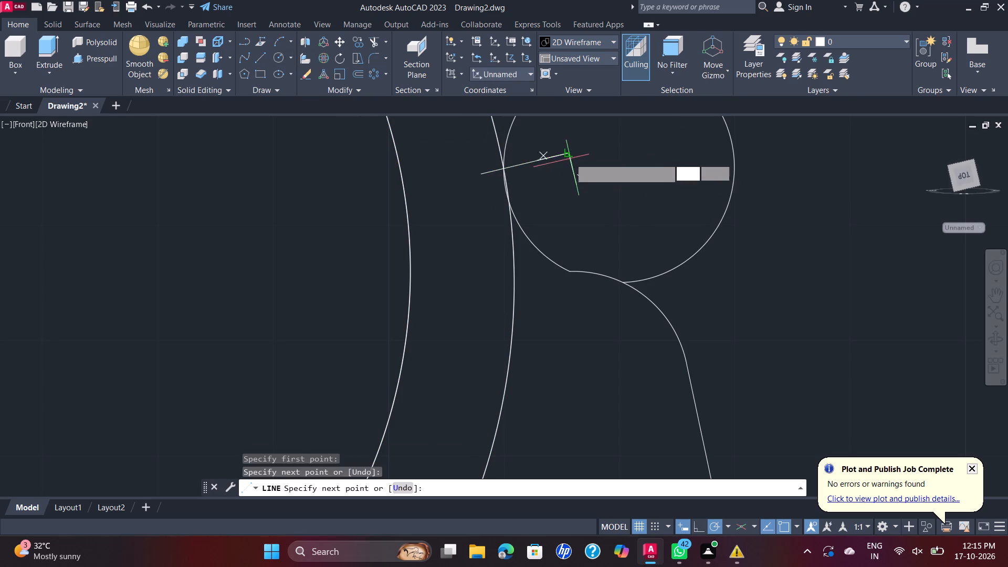
{"action": "key", "text": "Escape"}
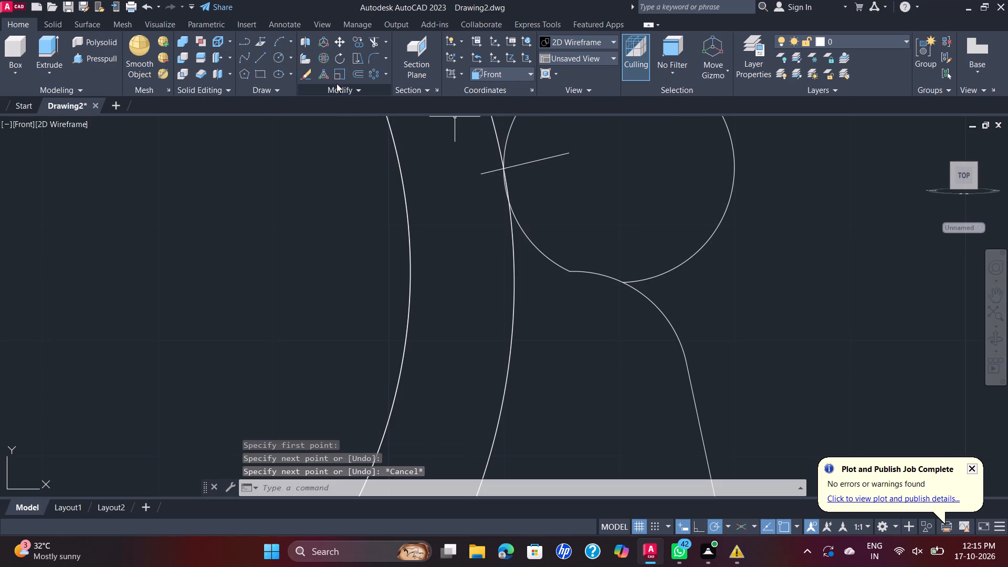
Trim away the radius 10 circle above the slanted line, and remove both pieces of that line.
{"action": "left_click", "coordinate": [371, 40]}
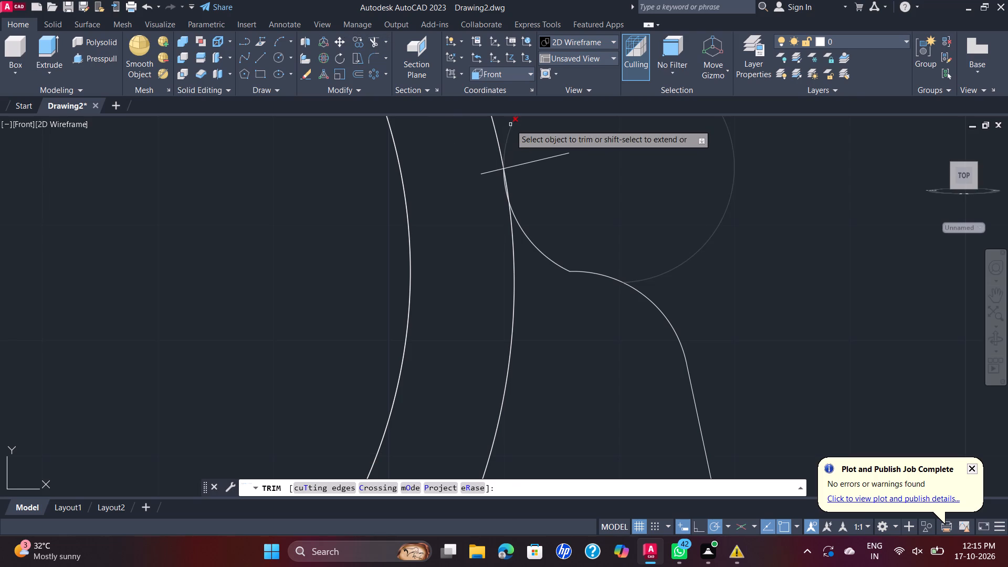
{"action": "left_click", "coordinate": [511, 124]}
{"action": "scroll", "coordinate": [548, 184], "scroll_direction": "up", "scroll_amount": 3}
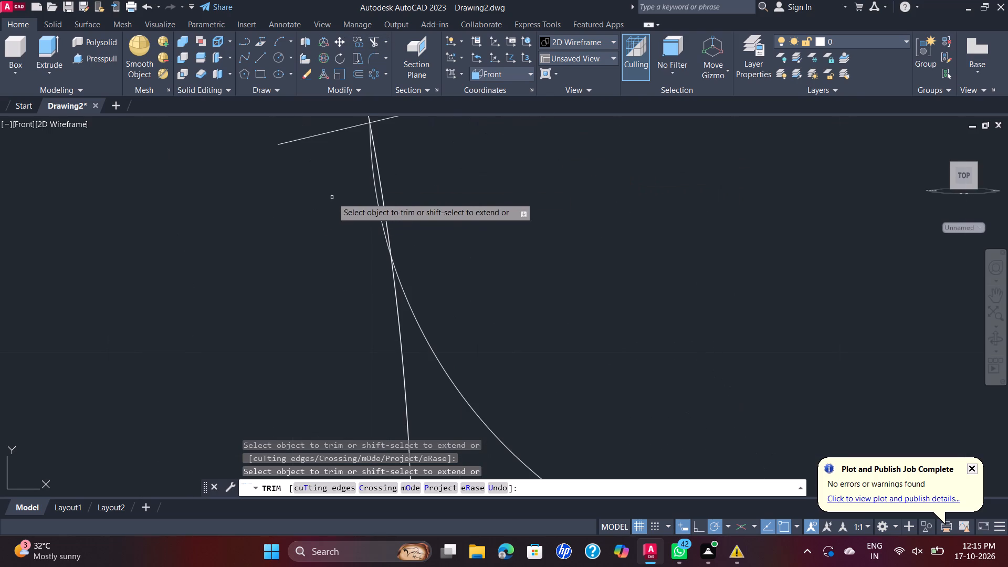
{"action": "scroll", "coordinate": [377, 199], "scroll_direction": "down", "scroll_amount": 2}
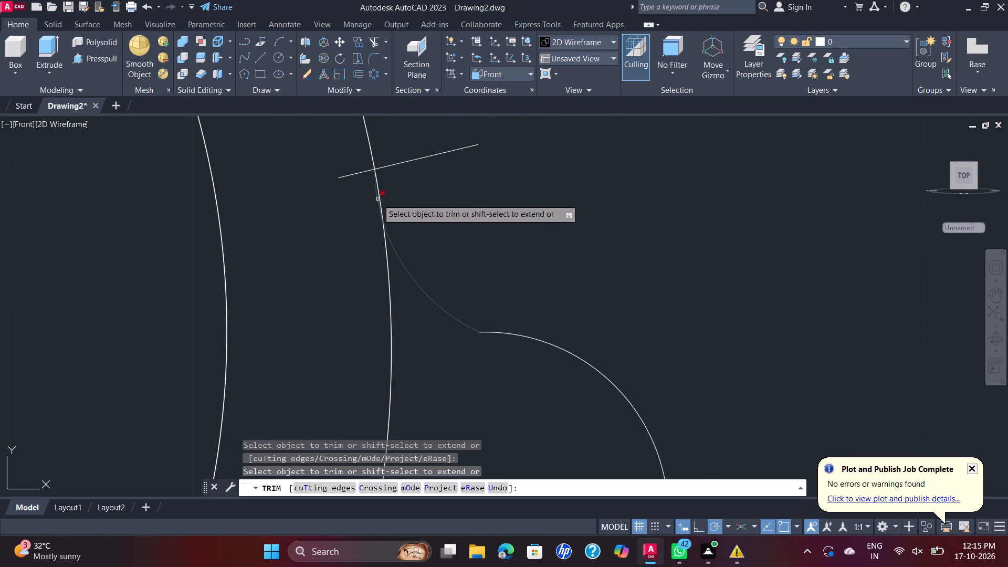
{"action": "left_click", "coordinate": [399, 163]}
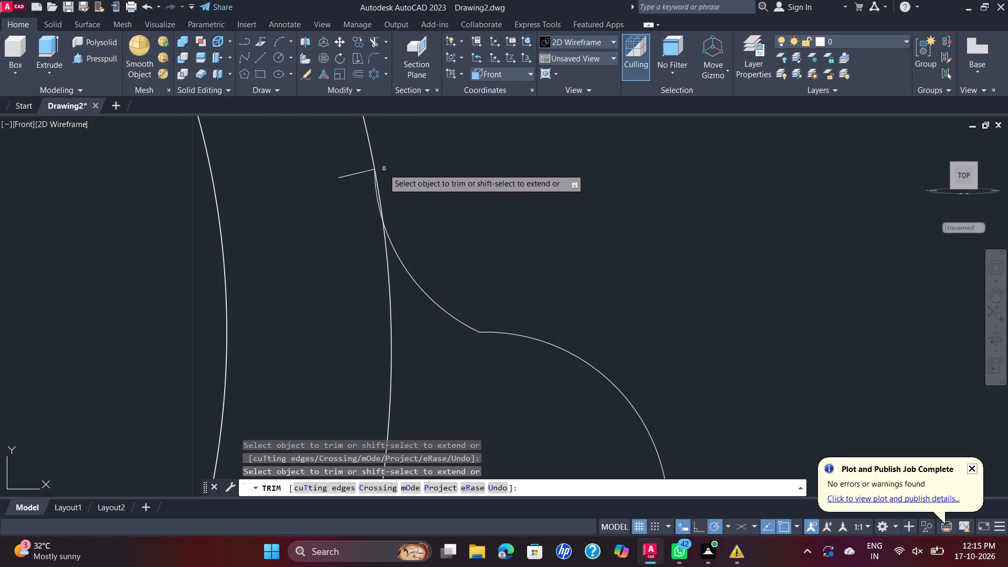
{"action": "left_click", "coordinate": [365, 169]}
{"action": "key", "text": "Escape"}
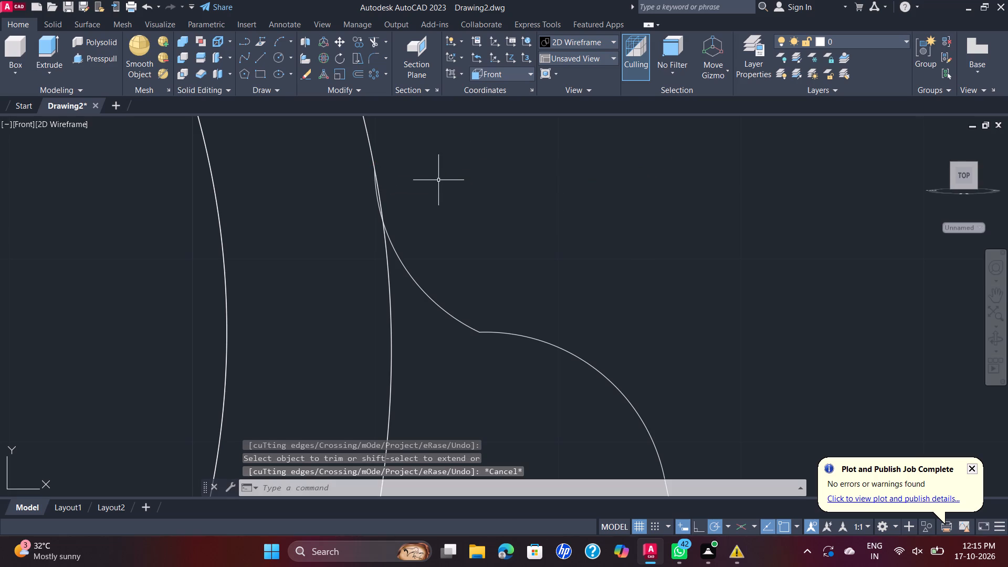
Draw a short slanted line through the point where the radius 10 arc crosses the cylinder's outer edge.
{"action": "key", "text": "l"}
{"action": "key", "text": "Return"}
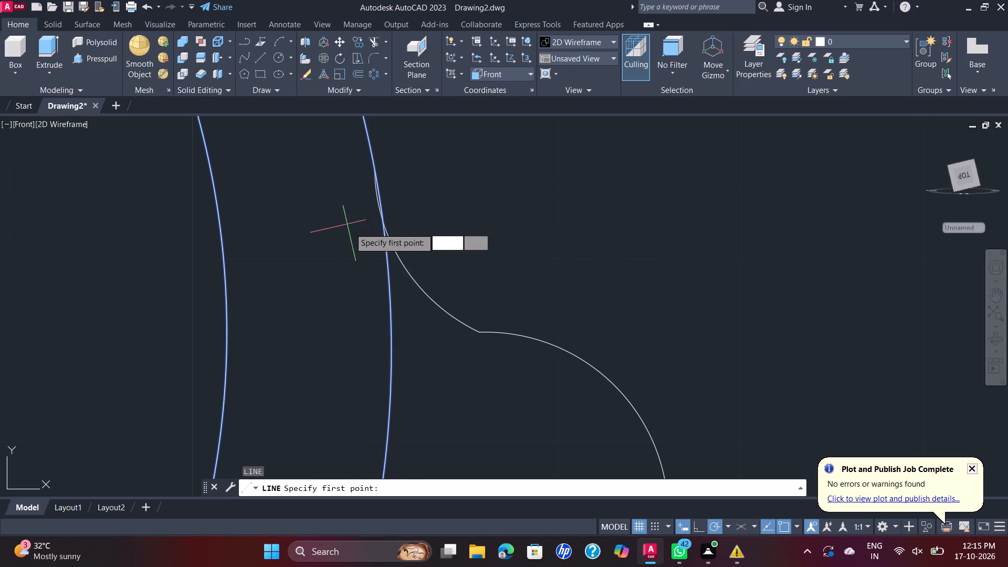
{"action": "left_click", "coordinate": [366, 232]}
{"action": "left_click", "coordinate": [422, 208]}
{"action": "key", "text": "Return"}
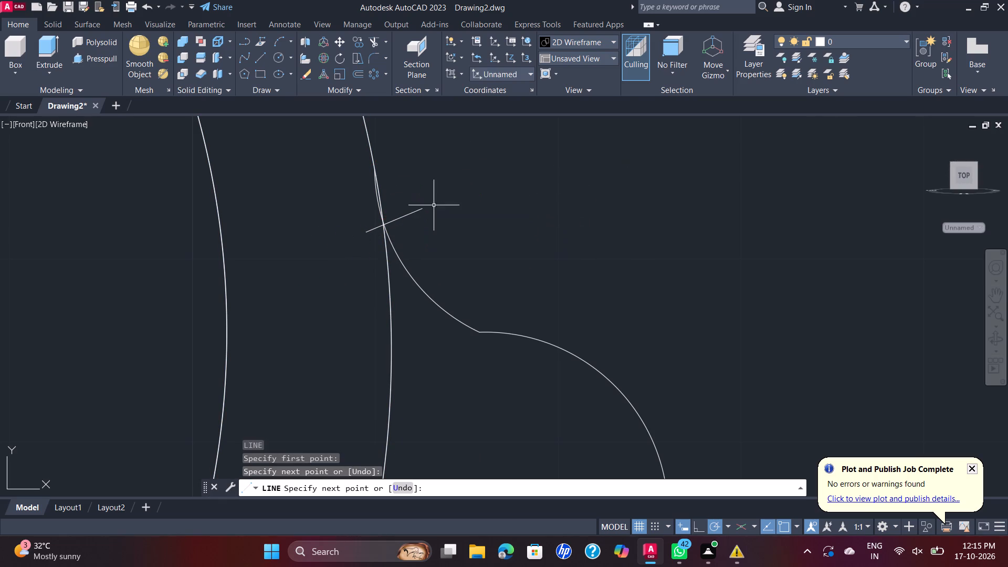
Trim the piece of the radius 10 arc above the slanted line.
{"action": "scroll", "coordinate": [375, 197], "scroll_direction": "up", "scroll_amount": 2}
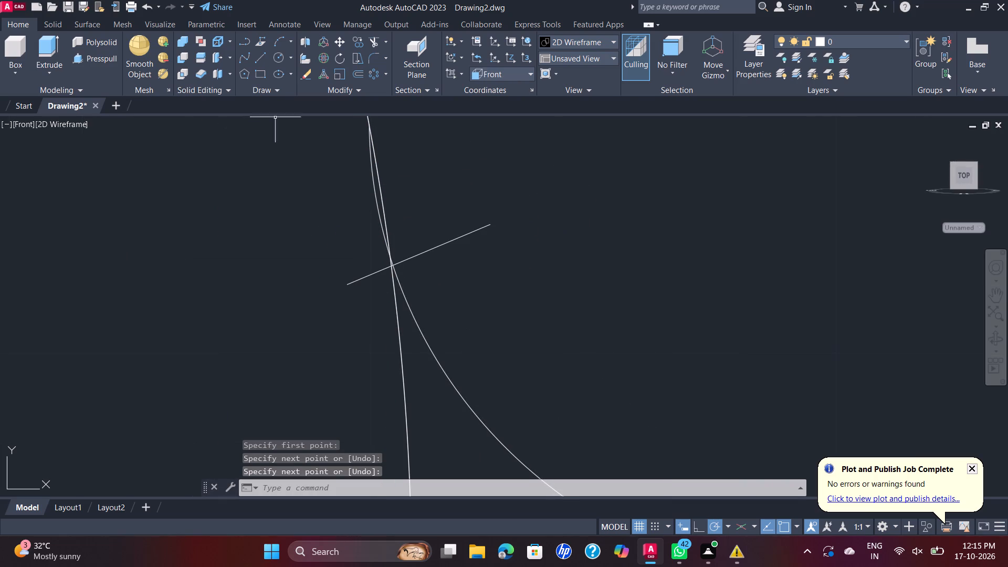
{"action": "key", "text": "t"}
{"action": "key", "text": "r"}
{"action": "key", "text": "Return"}
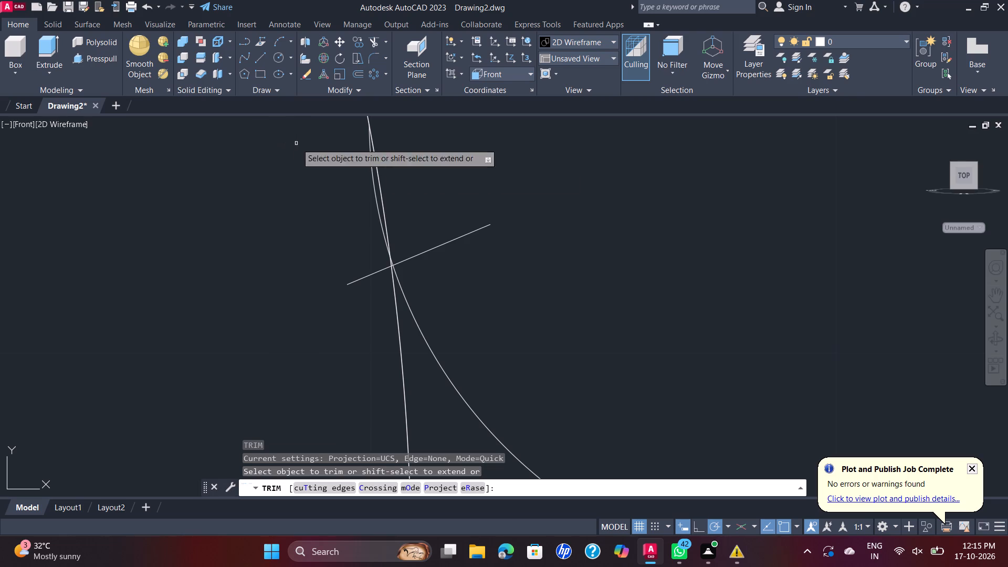
{"action": "left_click", "coordinate": [374, 201]}
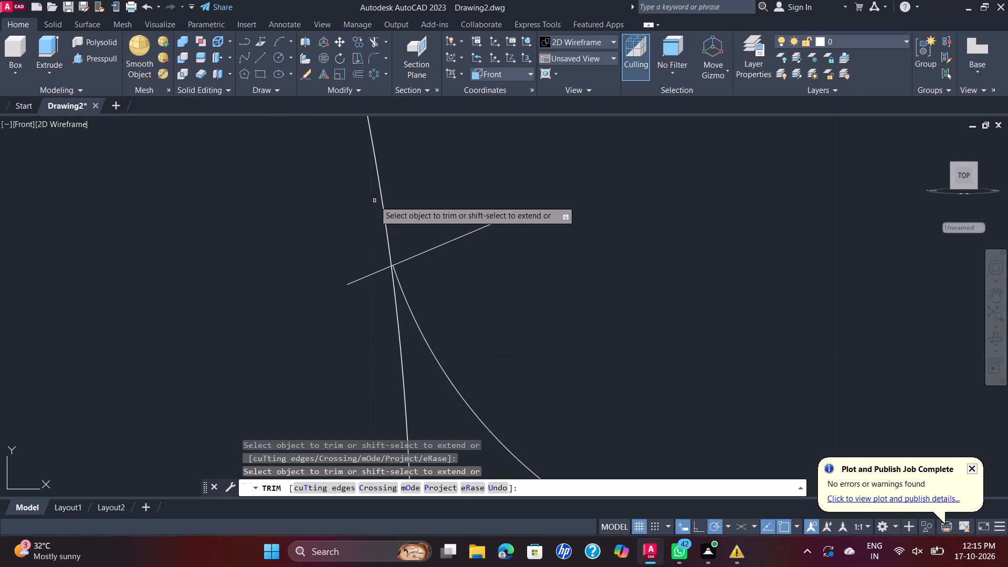
{"action": "key", "text": "Escape"}
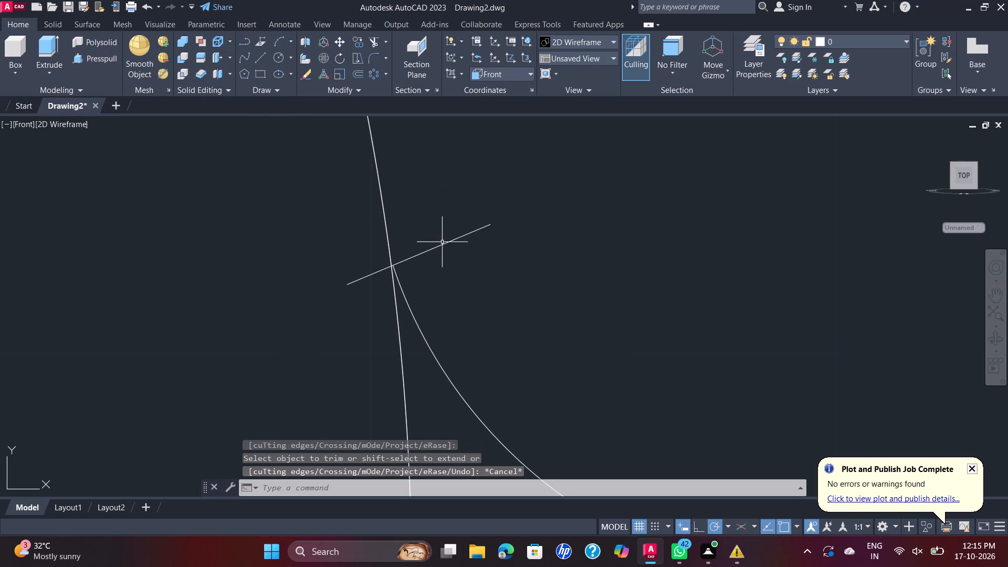
Delete the slanted line crossing the cylinder's outer edge.
{"action": "scroll", "coordinate": [402, 262], "scroll_direction": "up", "scroll_amount": 3}
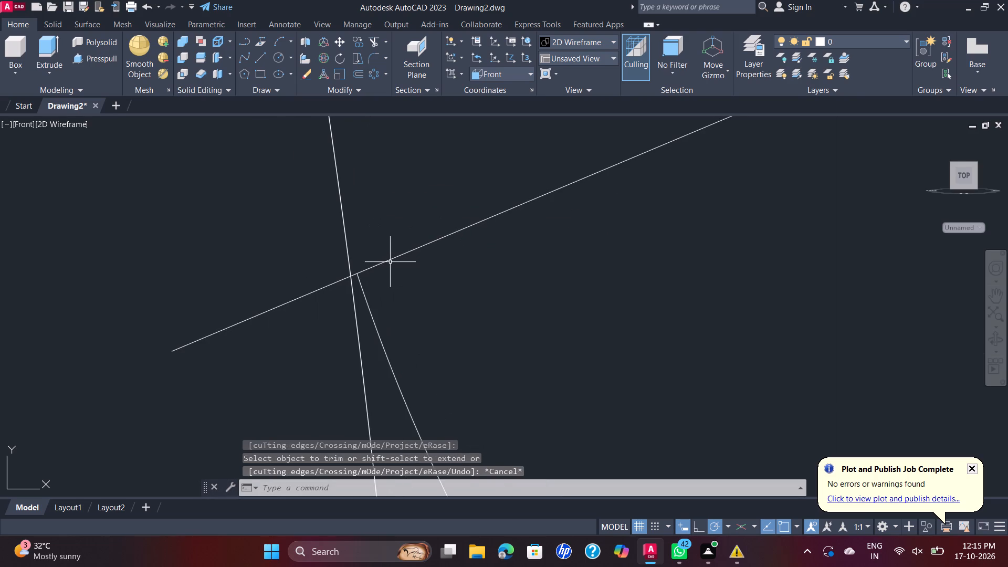
{"action": "left_click", "coordinate": [389, 259]}
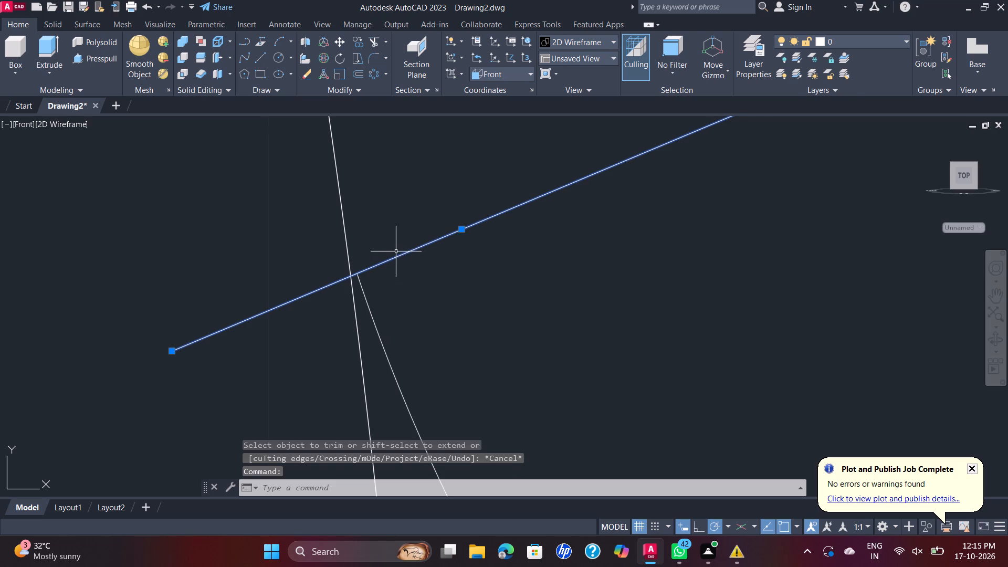
{"action": "key", "text": "Delete"}
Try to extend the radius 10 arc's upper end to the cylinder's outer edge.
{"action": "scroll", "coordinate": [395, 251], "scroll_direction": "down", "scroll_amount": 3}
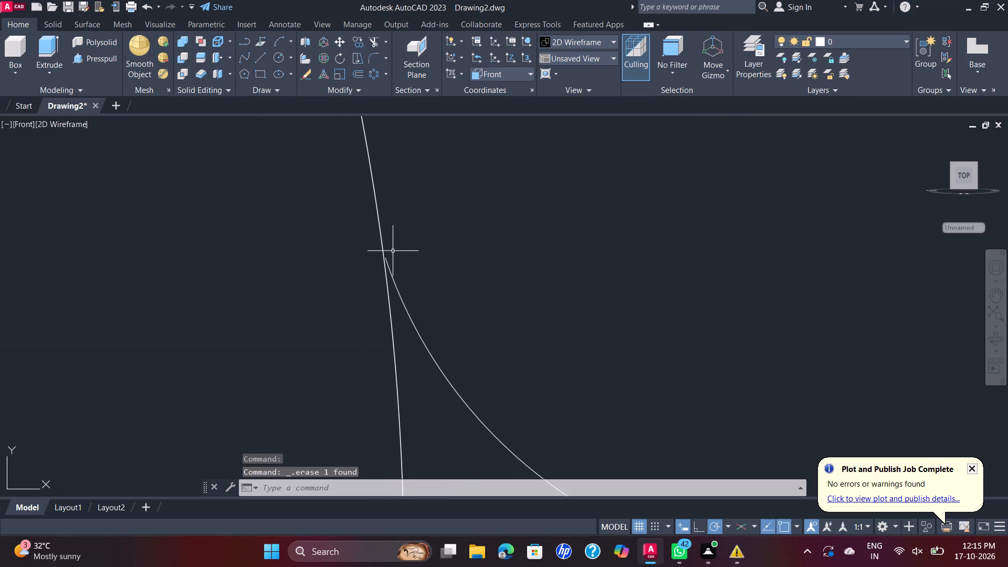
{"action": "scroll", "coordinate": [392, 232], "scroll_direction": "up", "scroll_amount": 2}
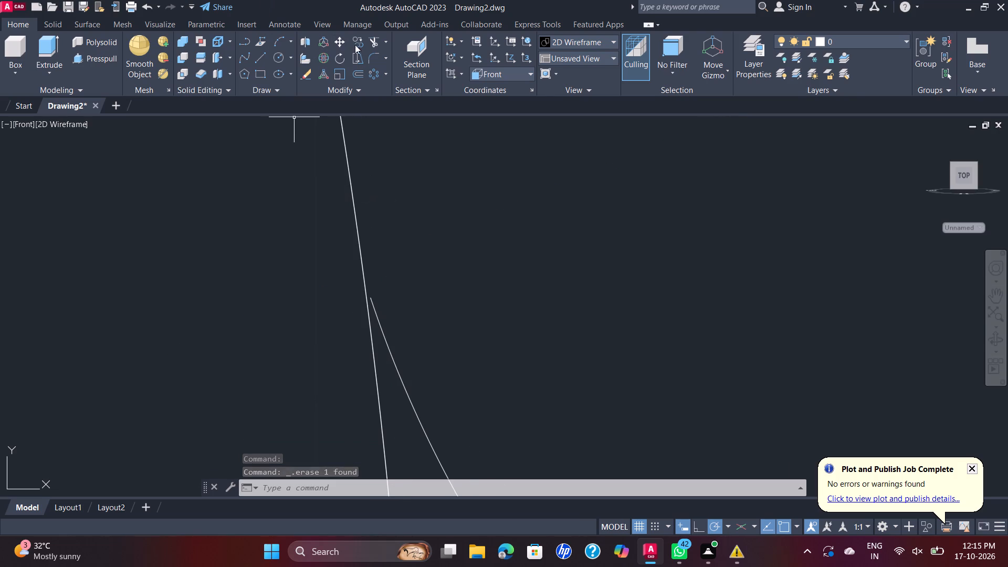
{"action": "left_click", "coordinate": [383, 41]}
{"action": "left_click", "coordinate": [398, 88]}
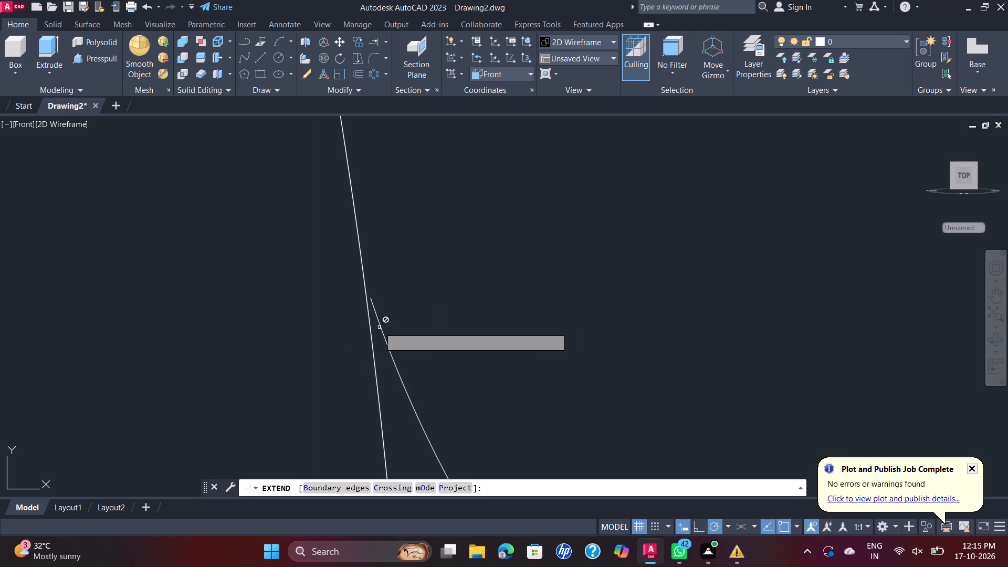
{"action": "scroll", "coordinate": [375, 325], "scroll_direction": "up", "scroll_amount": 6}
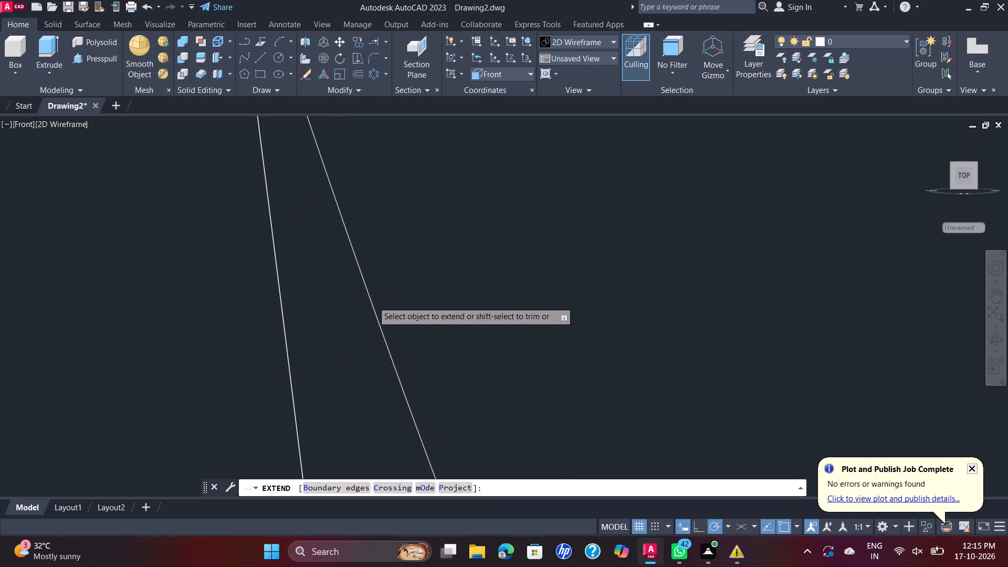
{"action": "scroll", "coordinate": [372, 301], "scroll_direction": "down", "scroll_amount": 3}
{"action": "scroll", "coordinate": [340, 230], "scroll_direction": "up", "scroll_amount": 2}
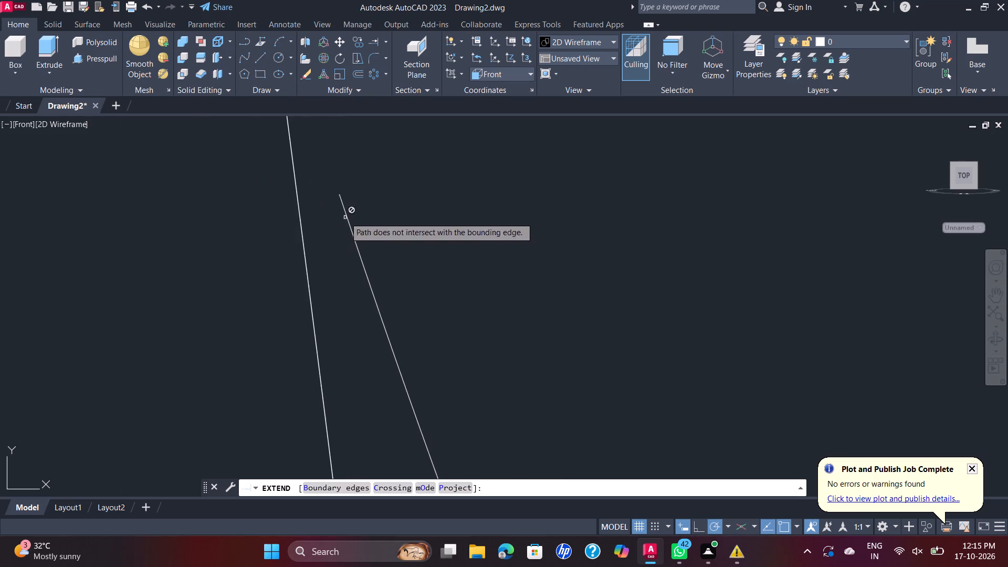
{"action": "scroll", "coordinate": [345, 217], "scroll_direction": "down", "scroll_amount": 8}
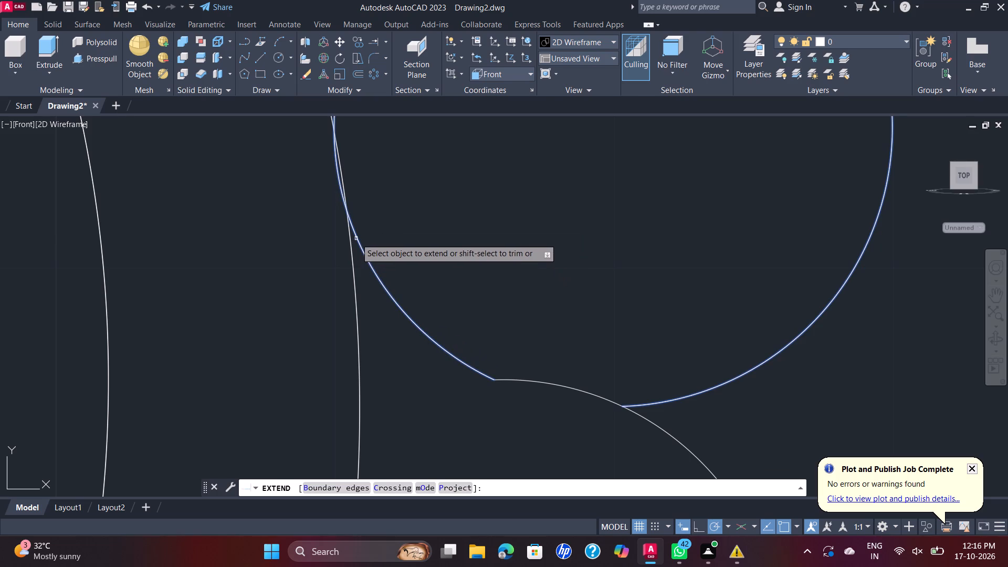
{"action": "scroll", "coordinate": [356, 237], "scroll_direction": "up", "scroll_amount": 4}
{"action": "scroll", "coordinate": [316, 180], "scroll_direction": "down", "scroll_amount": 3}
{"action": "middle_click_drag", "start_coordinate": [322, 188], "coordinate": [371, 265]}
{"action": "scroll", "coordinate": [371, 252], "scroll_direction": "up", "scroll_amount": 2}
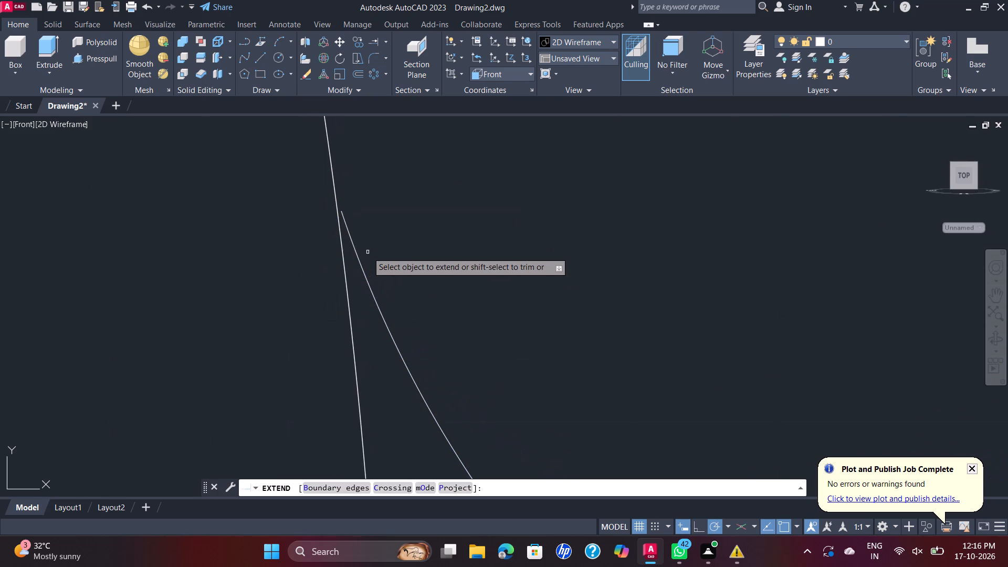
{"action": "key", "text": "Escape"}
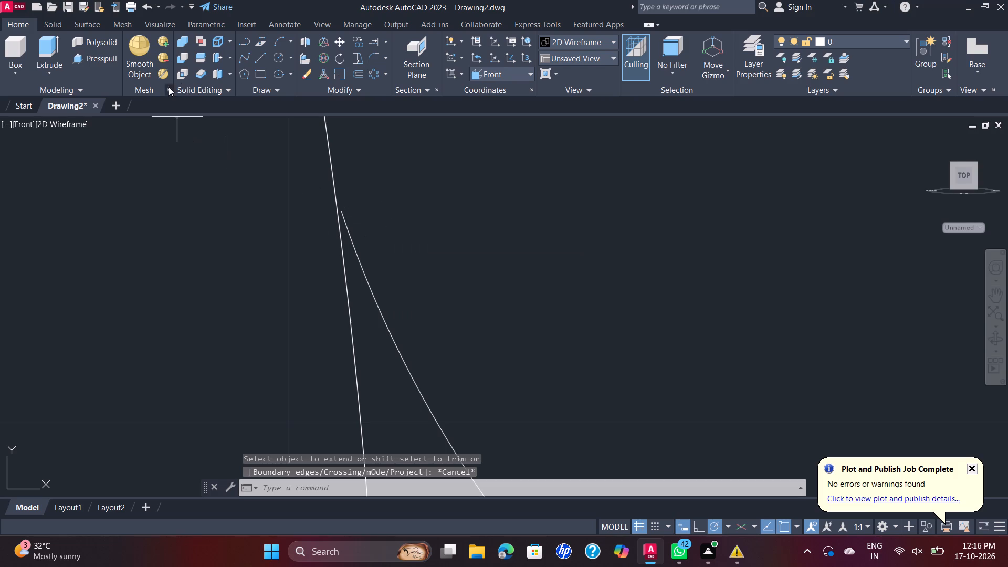
Draw a short slanted line across the cylinder's outer edge just above the radius 10 arc's free end.
{"action": "left_click", "coordinate": [260, 56]}
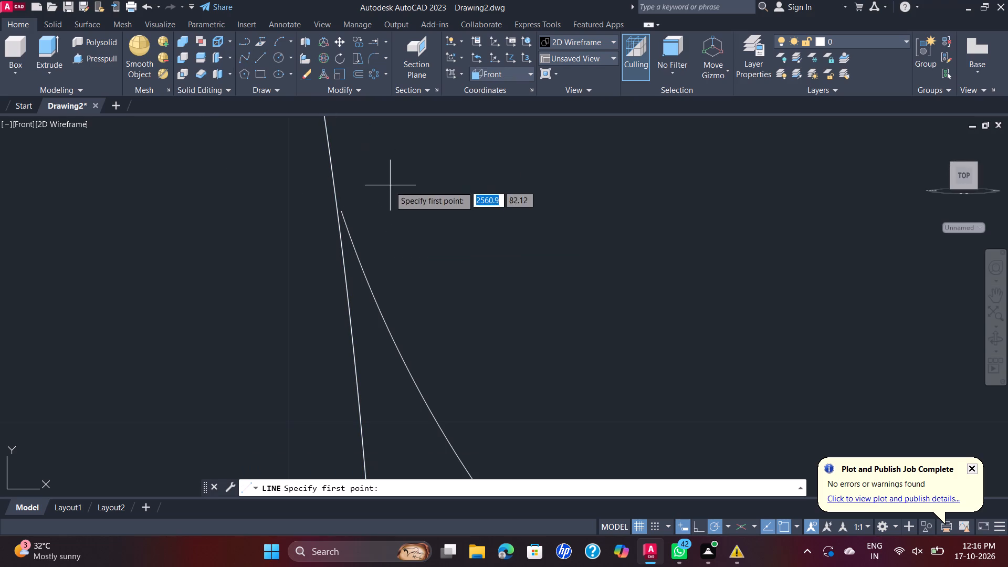
{"action": "left_click", "coordinate": [309, 188]}
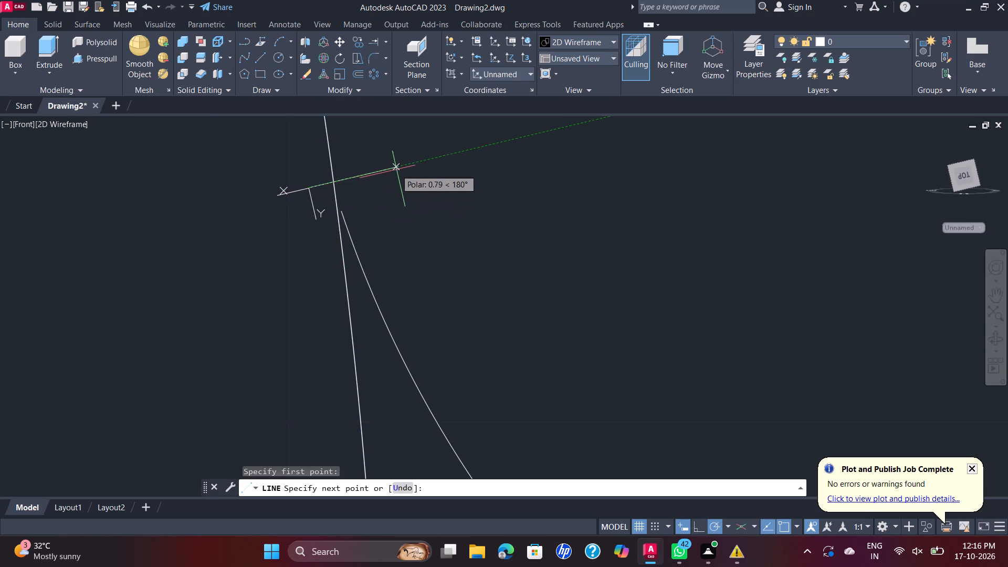
{"action": "left_click", "coordinate": [408, 169]}
{"action": "key", "text": "Escape"}
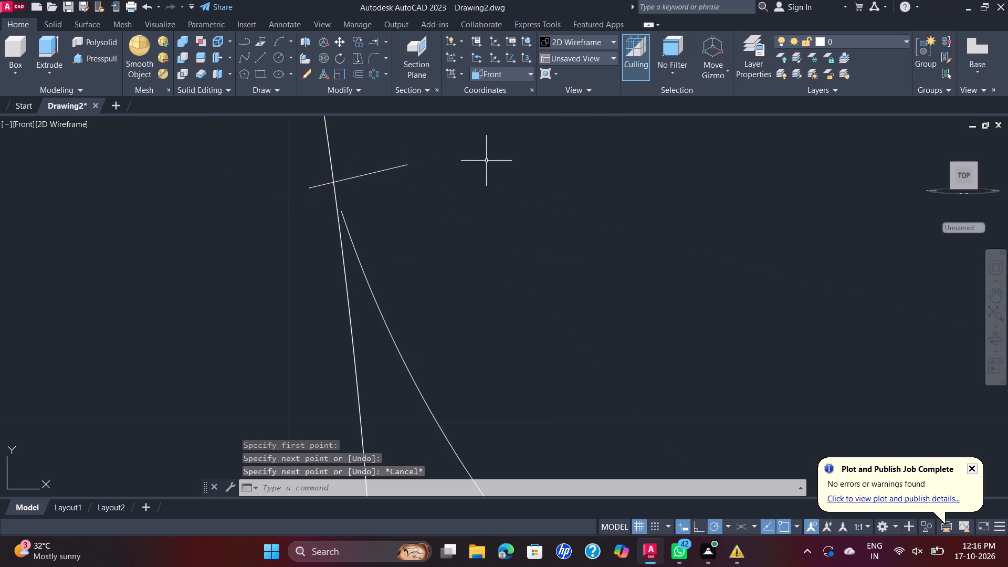
Extend the radius 10 arc's upper end to the short slanted line.
{"action": "scroll", "coordinate": [406, 76], "scroll_direction": "down", "scroll_amount": 3}
{"action": "scroll", "coordinate": [446, 122], "scroll_direction": "down", "scroll_amount": 1}
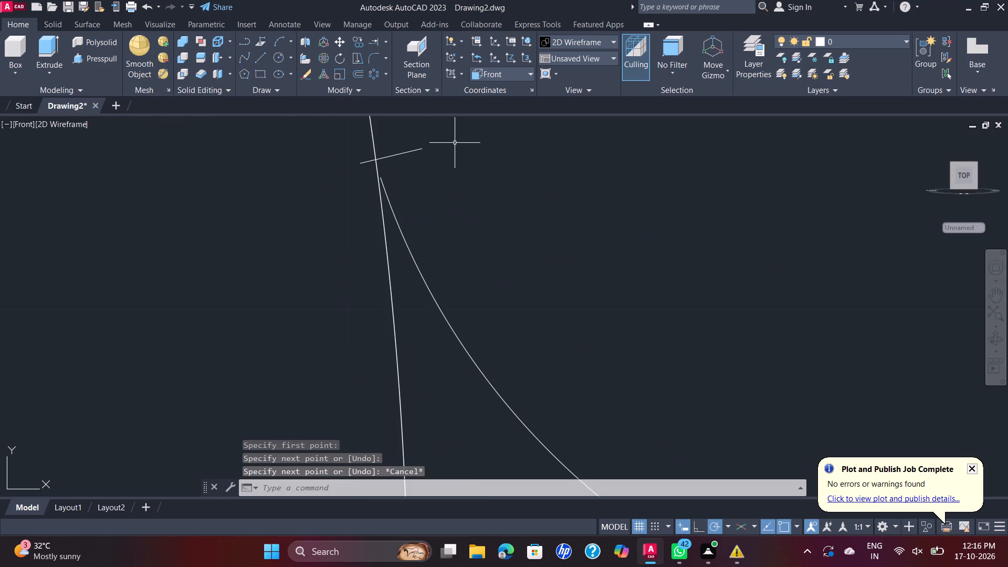
{"action": "left_click", "coordinate": [373, 40]}
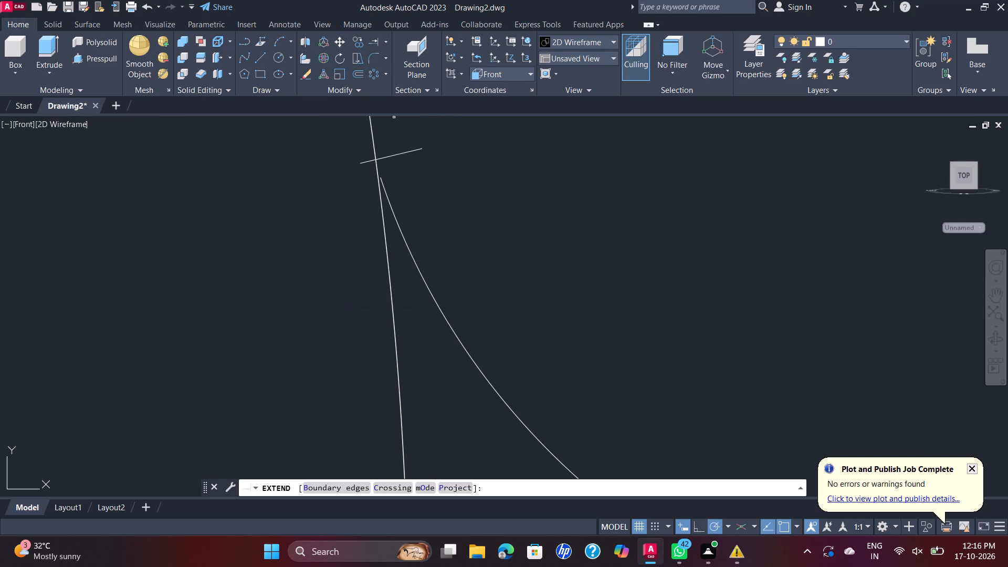
{"action": "left_click", "coordinate": [398, 226]}
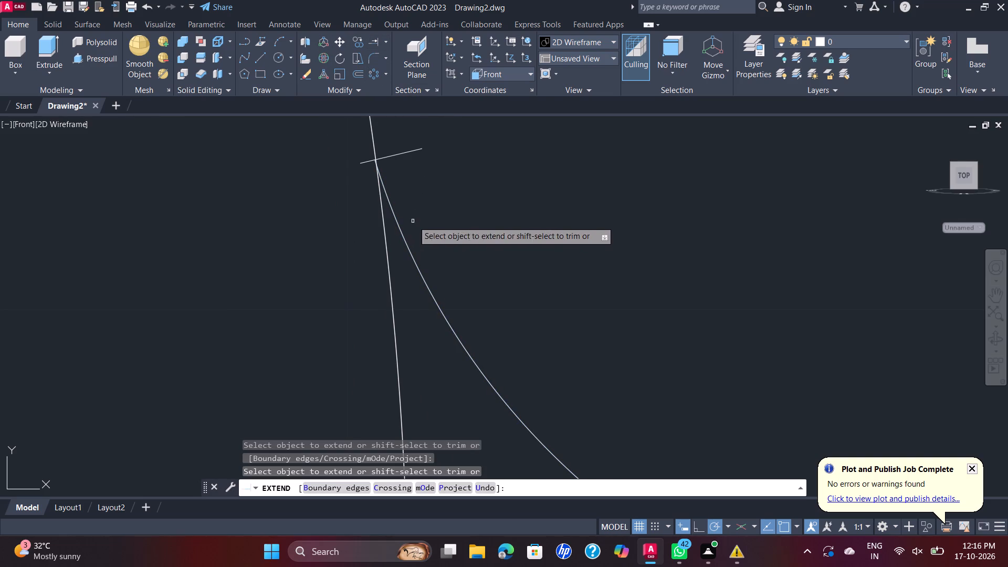
{"action": "scroll", "coordinate": [364, 160], "scroll_direction": "up", "scroll_amount": 4}
{"action": "scroll", "coordinate": [411, 157], "scroll_direction": "up", "scroll_amount": 1}
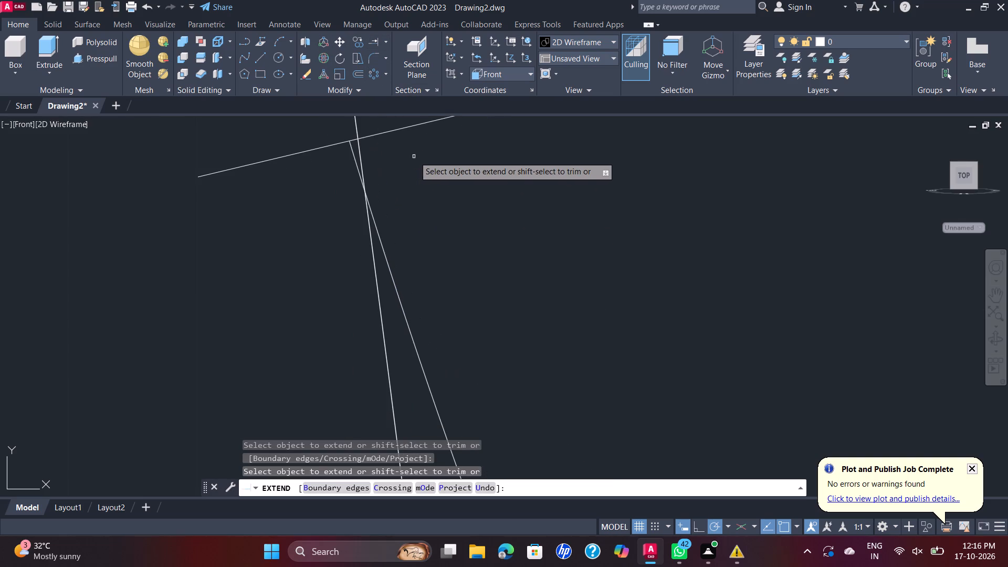
{"action": "key", "text": "Escape"}
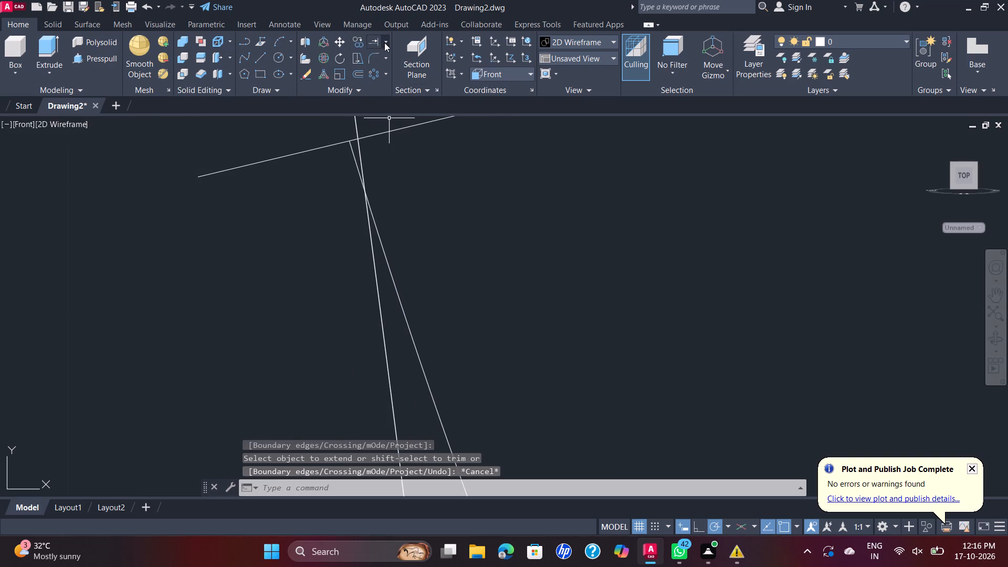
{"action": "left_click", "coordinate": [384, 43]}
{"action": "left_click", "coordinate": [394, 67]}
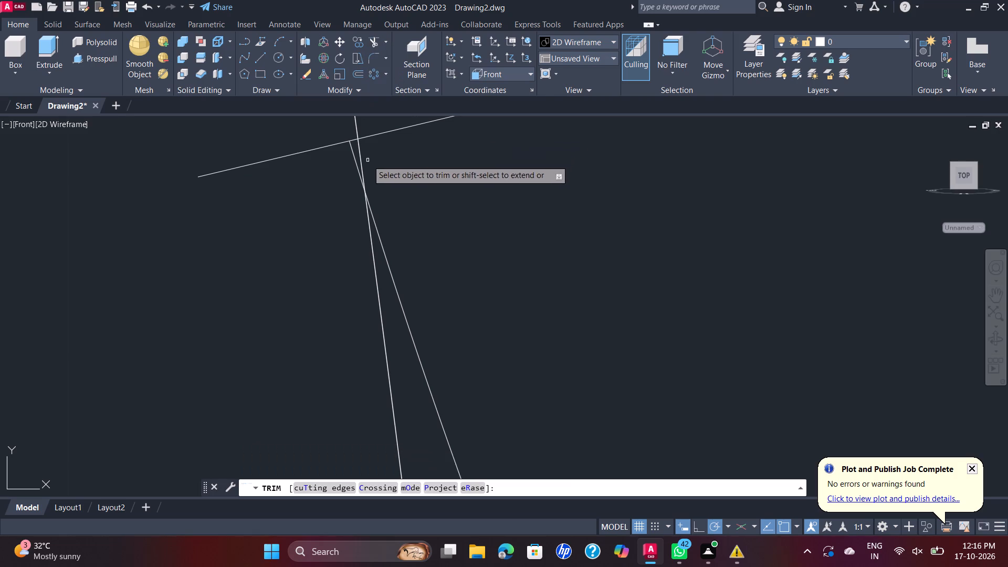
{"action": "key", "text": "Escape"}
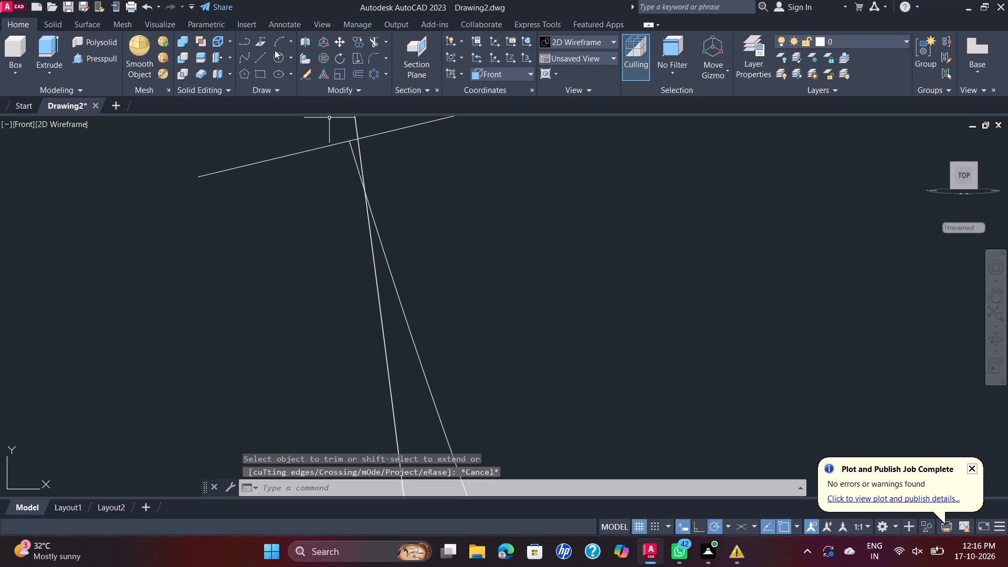
Draw a second short slanted line through the crossing of the radius 10 arc and the cylinder's outer edge.
{"action": "left_click", "coordinate": [259, 56]}
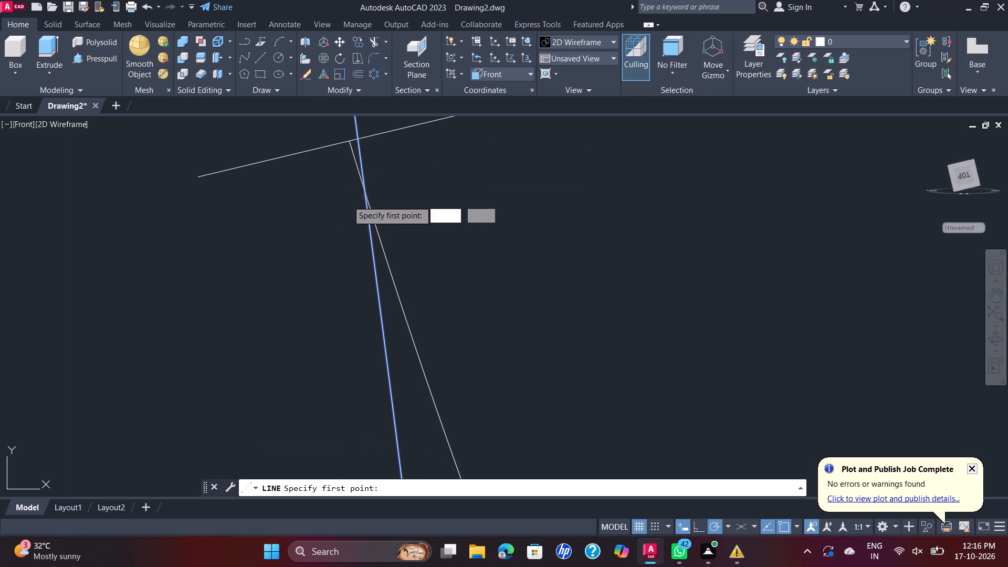
{"action": "left_click", "coordinate": [347, 199]}
{"action": "left_click", "coordinate": [437, 155]}
{"action": "key", "text": "Escape"}
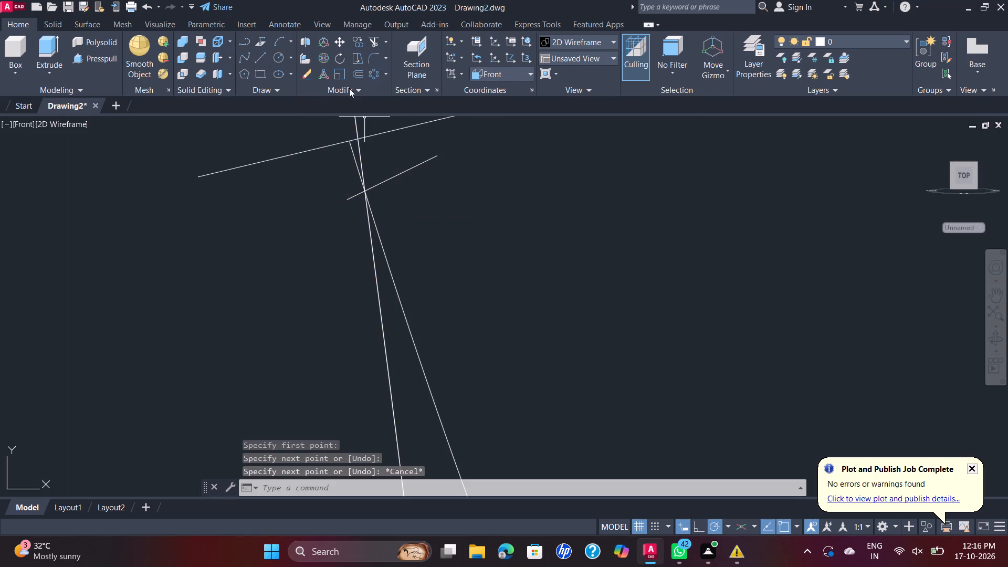
Trim the radius 10 arc's short piece between the two slanted lines.
{"action": "left_click", "coordinate": [368, 46]}
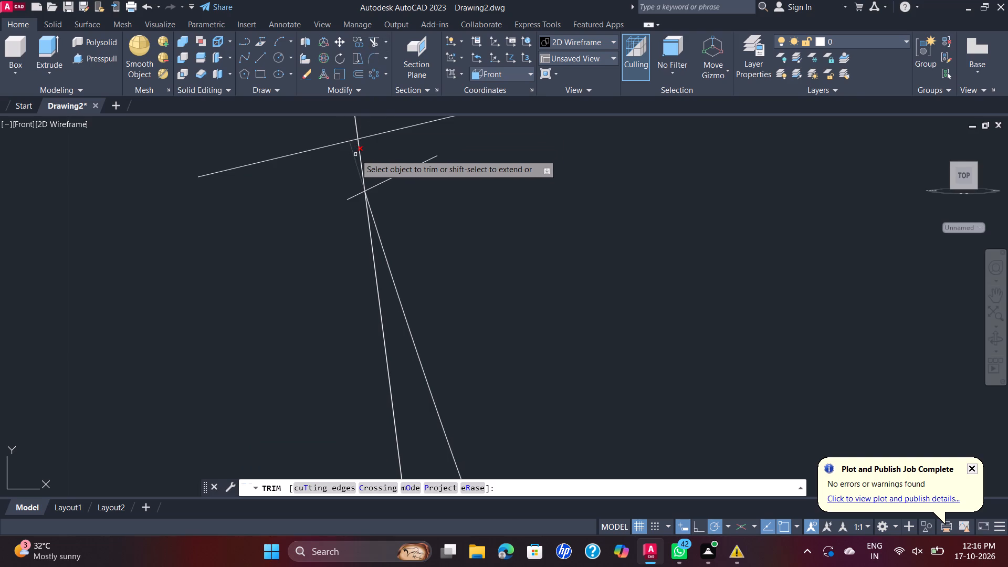
{"action": "left_click", "coordinate": [354, 154]}
{"action": "key", "text": "Escape"}
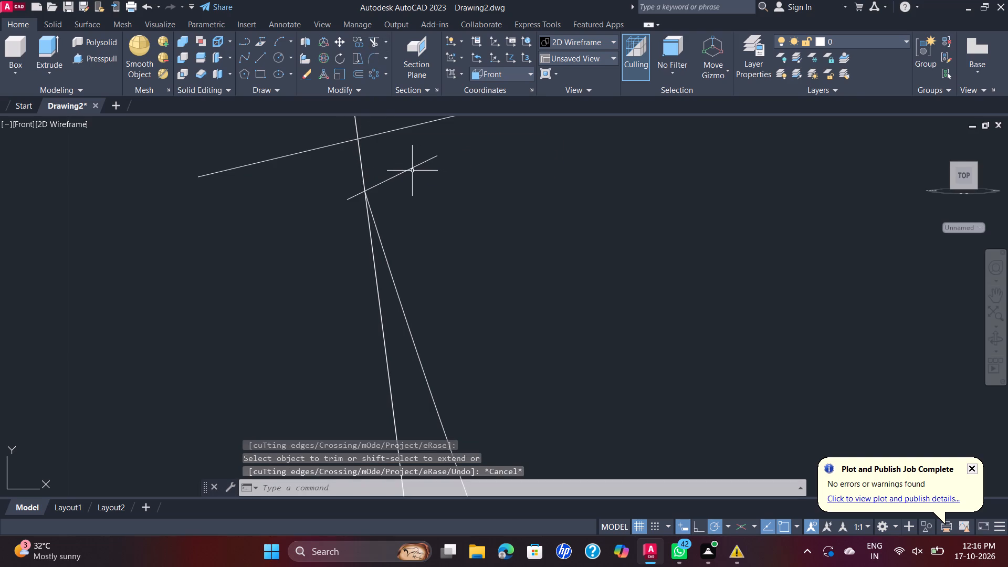
Erase the two short slanted helper lines crossing the cylinder's outer edge.
{"action": "left_click", "coordinate": [412, 170]}
{"action": "key", "text": "Delete"}
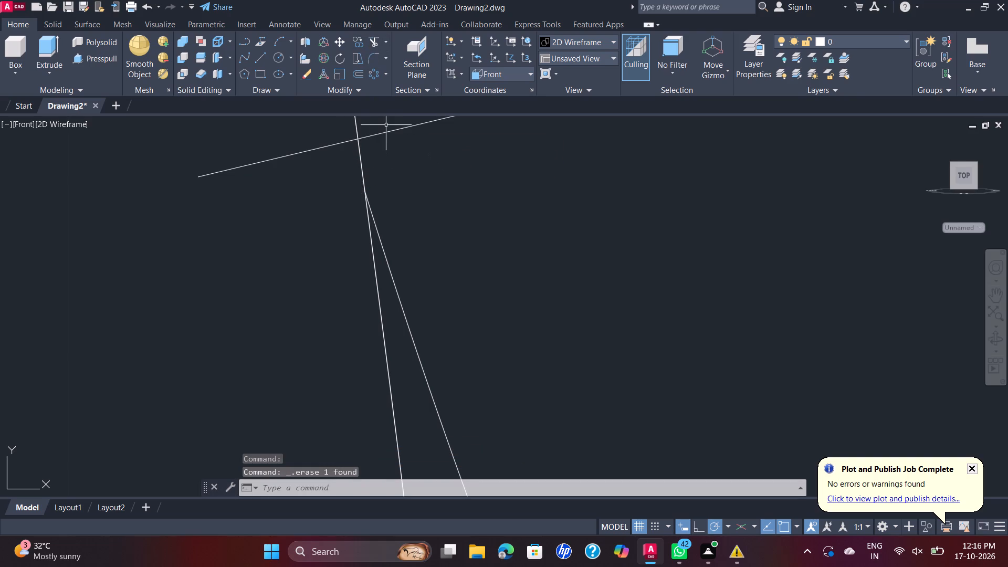
{"action": "left_click", "coordinate": [388, 129]}
{"action": "key", "text": "Delete"}
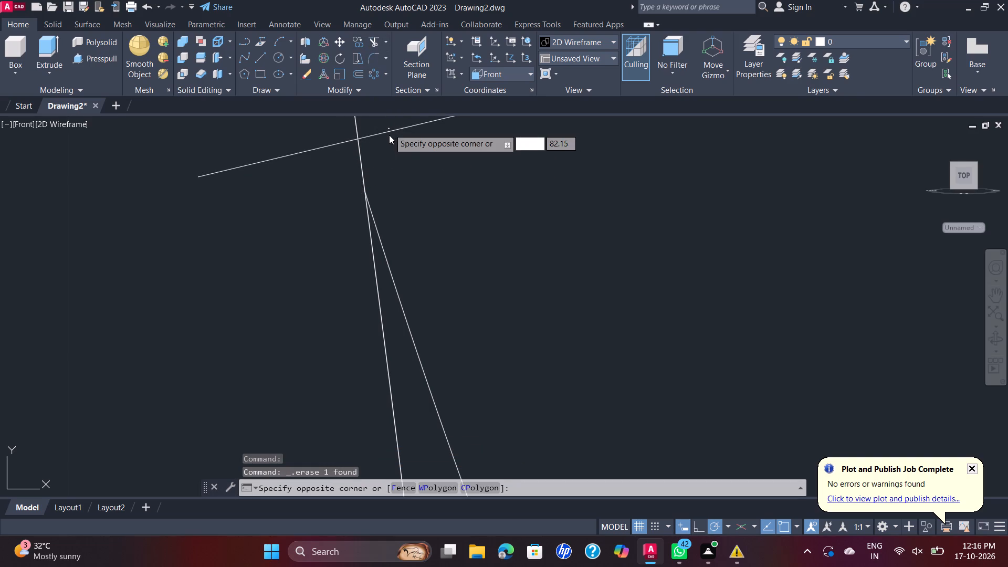
{"action": "left_click", "coordinate": [389, 135]}
{"action": "left_click", "coordinate": [387, 133]}
{"action": "key", "text": "Delete"}
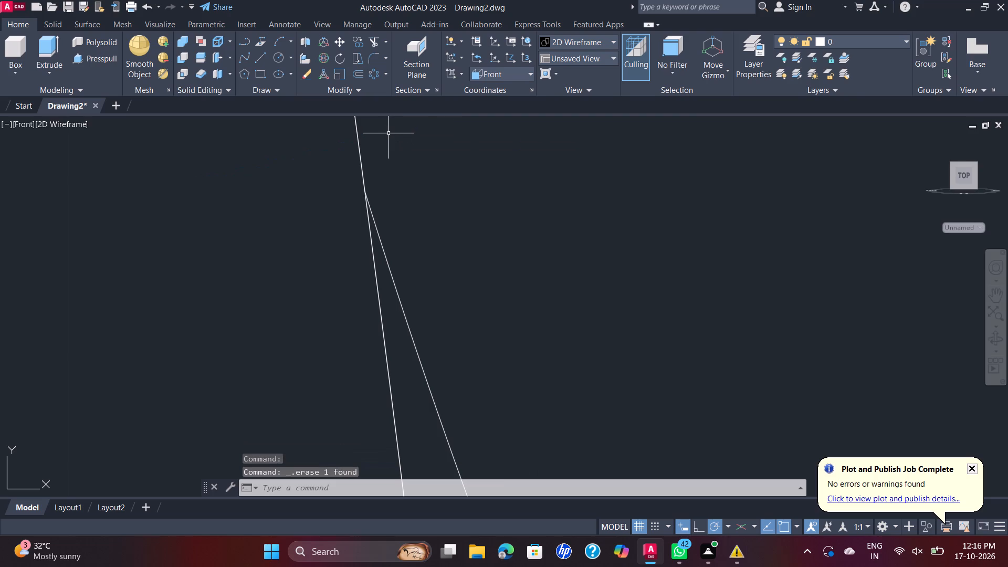
Examine the side profile's arc junctions from the cylinder's outer edge down to the base.
{"action": "scroll", "coordinate": [462, 110], "scroll_direction": "down", "scroll_amount": 5}
{"action": "scroll", "coordinate": [478, 176], "scroll_direction": "down", "scroll_amount": 3}
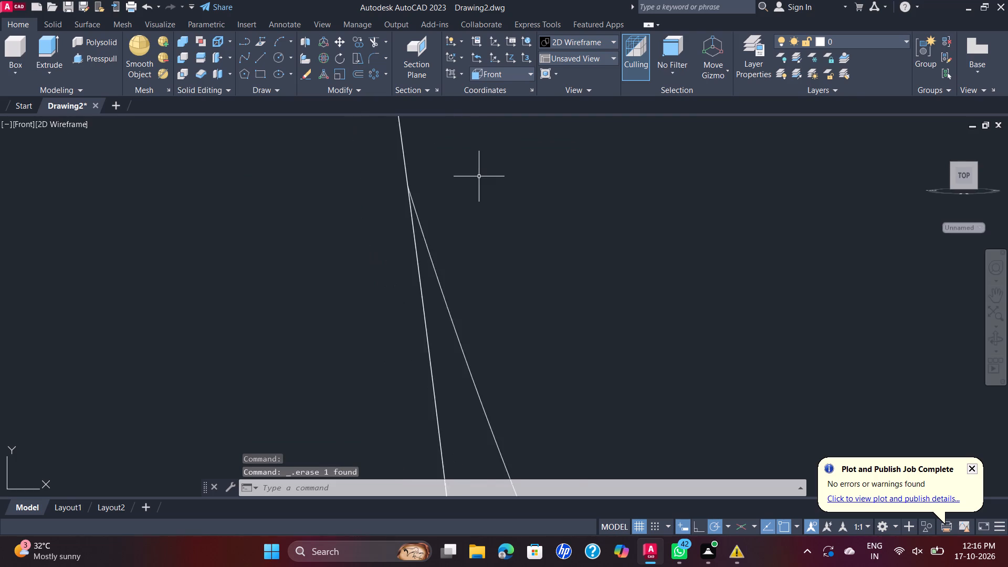
{"action": "scroll", "coordinate": [479, 176], "scroll_direction": "down", "scroll_amount": 10}
{"action": "scroll", "coordinate": [507, 199], "scroll_direction": "up", "scroll_amount": 4}
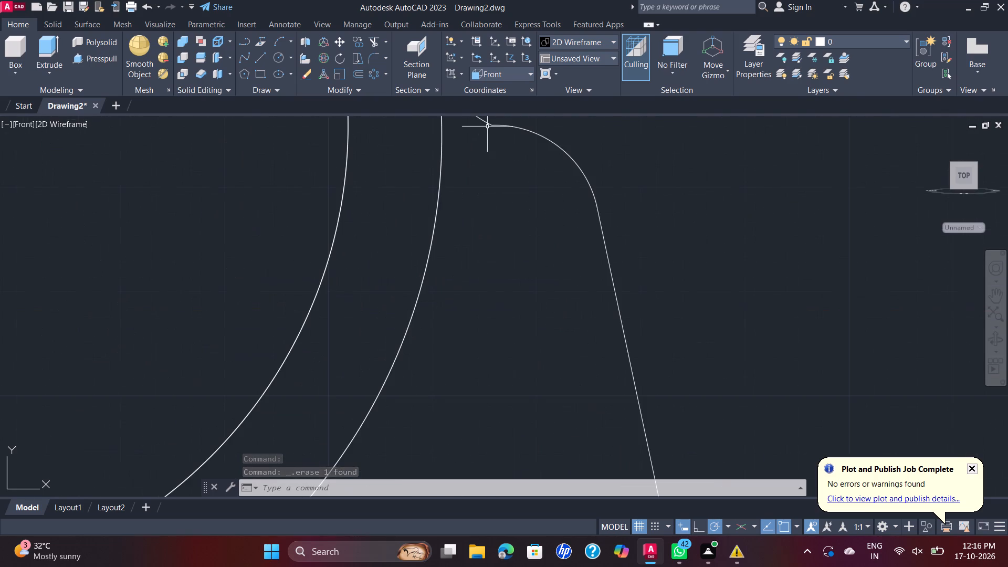
{"action": "scroll", "coordinate": [487, 127], "scroll_direction": "up", "scroll_amount": 2}
{"action": "middle_click_drag", "start_coordinate": [501, 117], "coordinate": [534, 217]}
{"action": "scroll", "coordinate": [529, 241], "scroll_direction": "up", "scroll_amount": 4}
{"action": "scroll", "coordinate": [1, 566], "scroll_direction": "up", "scroll_amount": 2}
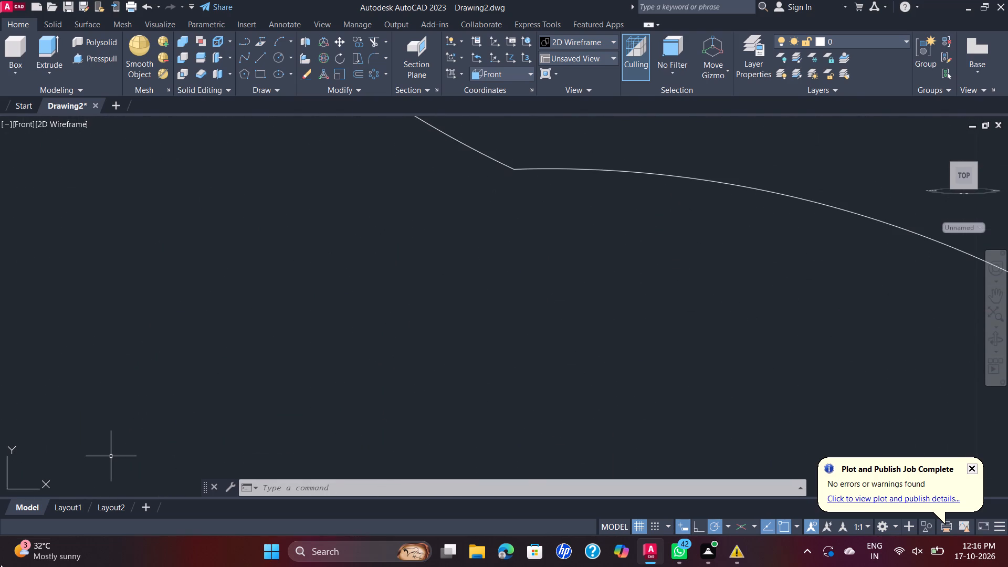
{"action": "scroll", "coordinate": [1, 564], "scroll_direction": "up", "scroll_amount": 1}
{"action": "scroll", "coordinate": [509, 169], "scroll_direction": "up", "scroll_amount": 2}
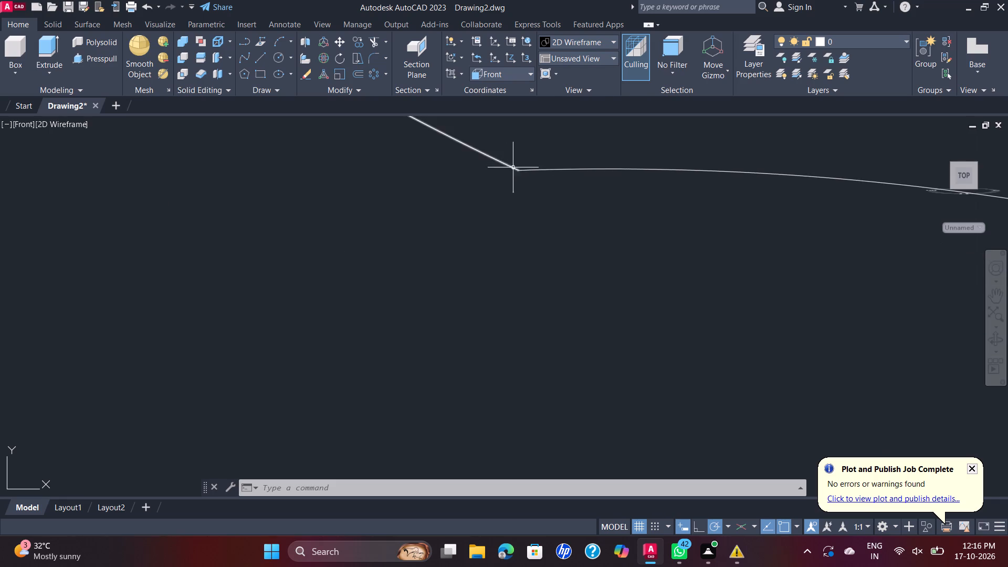
{"action": "scroll", "coordinate": [533, 166], "scroll_direction": "up", "scroll_amount": 3}
{"action": "scroll", "coordinate": [392, 176], "scroll_direction": "up", "scroll_amount": 2}
{"action": "scroll", "coordinate": [425, 179], "scroll_direction": "down", "scroll_amount": 14}
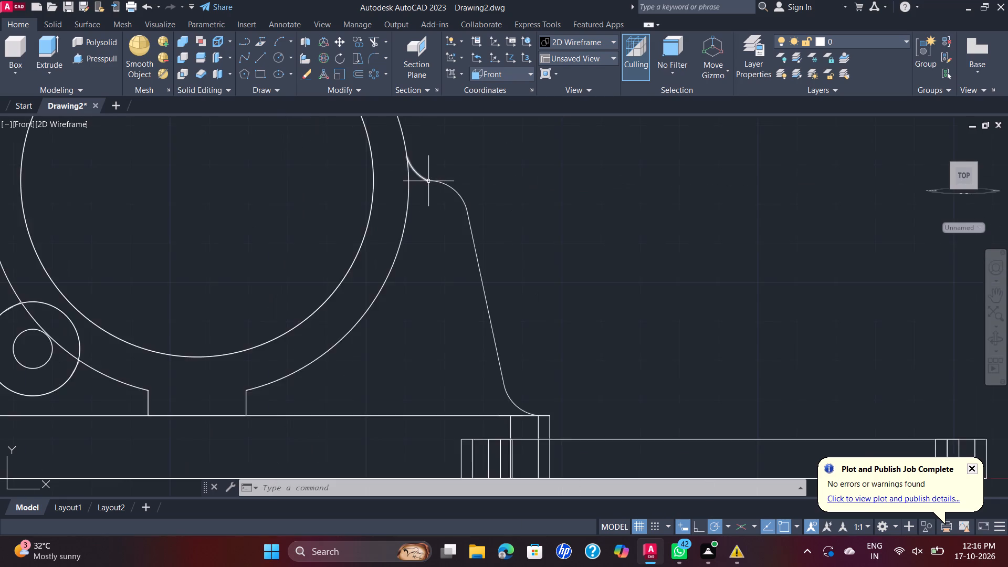
{"action": "scroll", "coordinate": [429, 181], "scroll_direction": "down", "scroll_amount": 2}
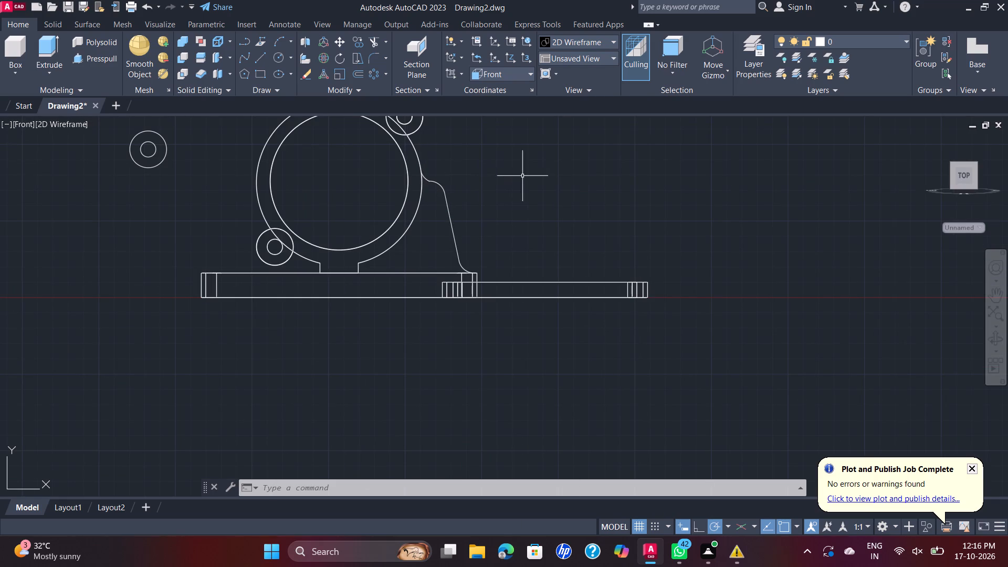
Join the arcs and slanted line of the cylinder-to-base side profile, selecting them together with the cylinder and base plate.
{"action": "scroll", "coordinate": [538, 174], "scroll_direction": "down", "scroll_amount": 2}
{"action": "middle_click_drag", "start_coordinate": [537, 175], "coordinate": [558, 207]}
{"action": "scroll", "coordinate": [556, 215], "scroll_direction": "up", "scroll_amount": 2}
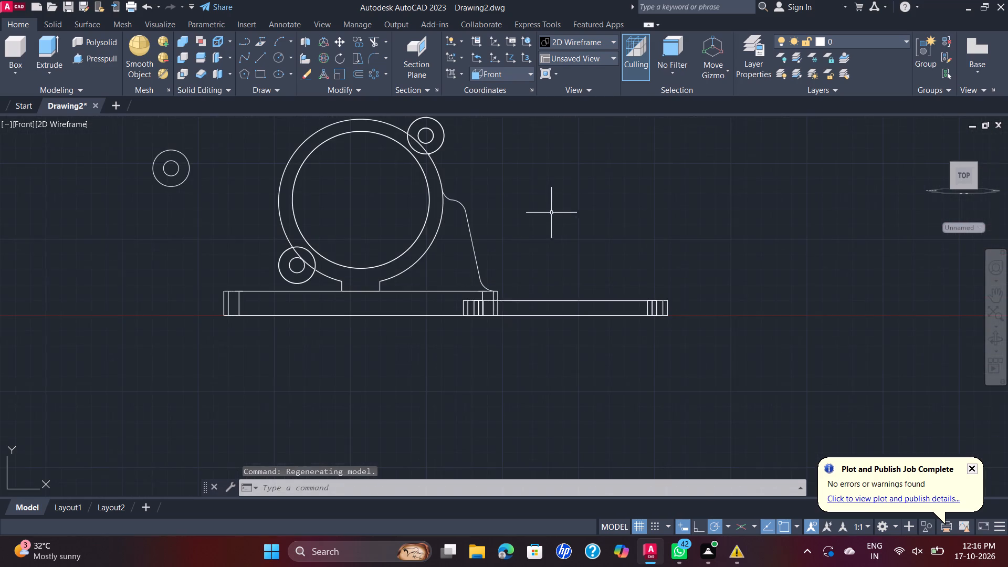
{"action": "scroll", "coordinate": [587, 190], "scroll_direction": "down", "scroll_amount": 2}
{"action": "middle_click_drag", "start_coordinate": [565, 194], "coordinate": [596, 250]}
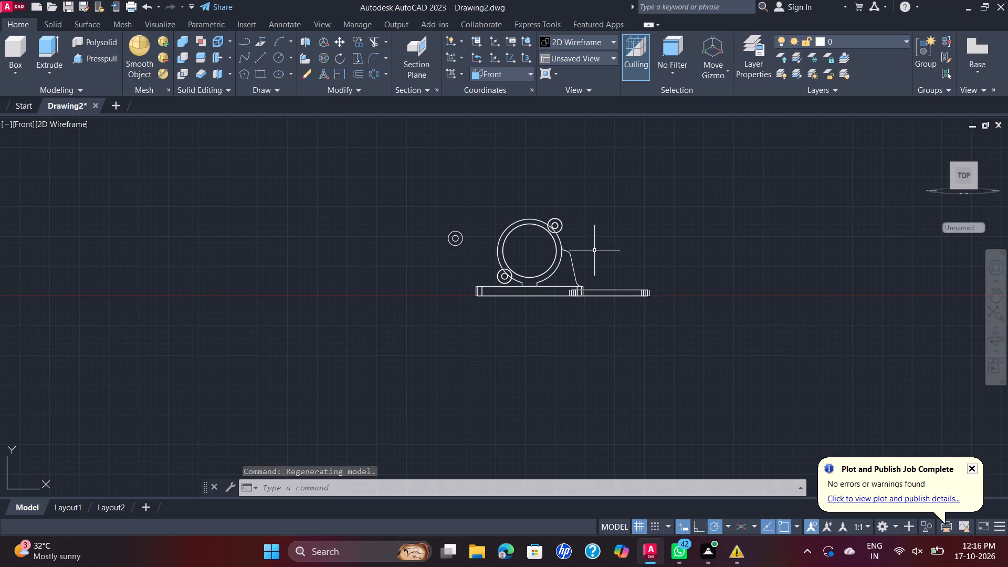
{"action": "scroll", "coordinate": [592, 247], "scroll_direction": "up", "scroll_amount": 1}
{"action": "left_click_drag", "start_coordinate": [613, 195], "coordinate": [606, 194]}
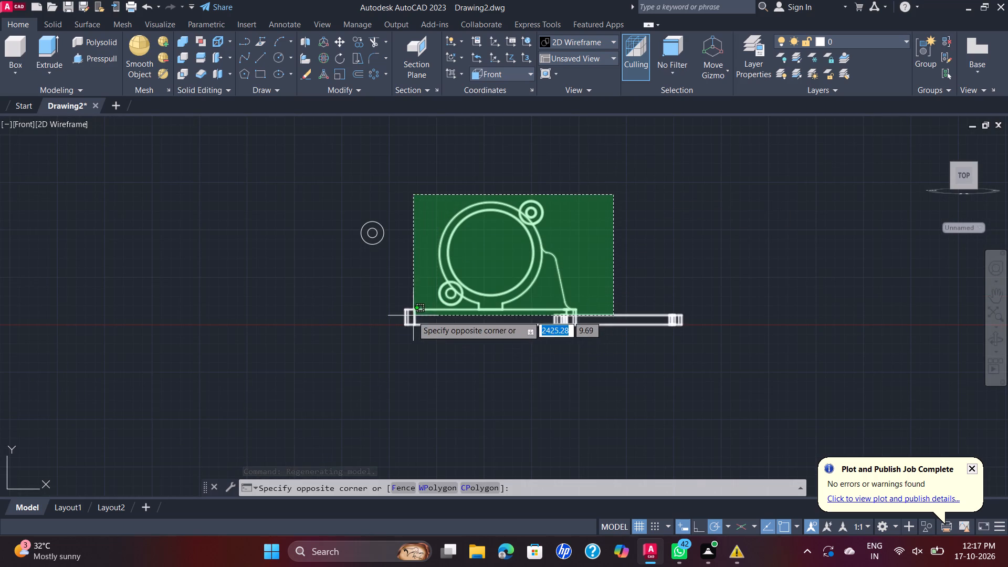
{"action": "left_click", "coordinate": [394, 313]}
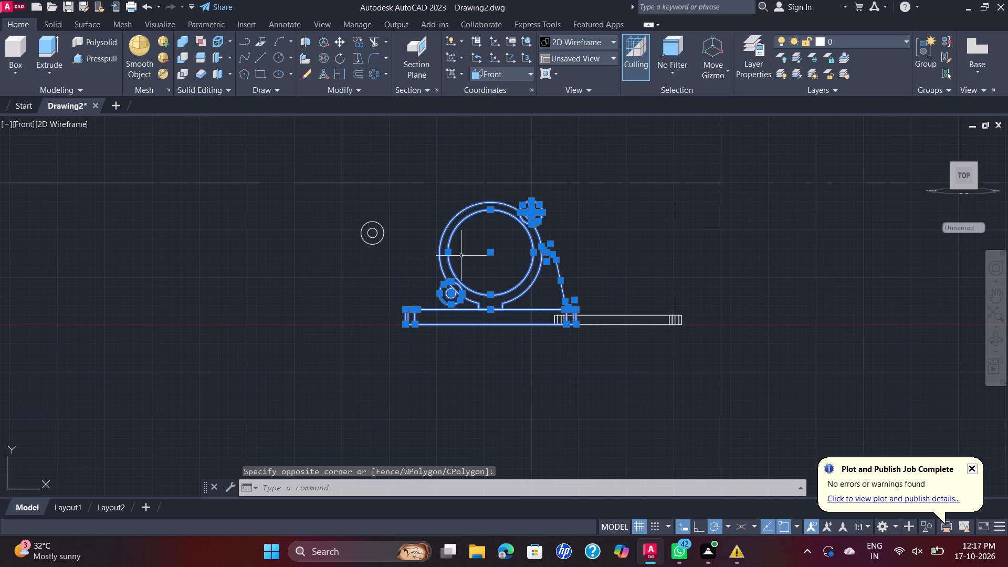
{"action": "key", "text": "j"}
{"action": "key", "text": "Return"}
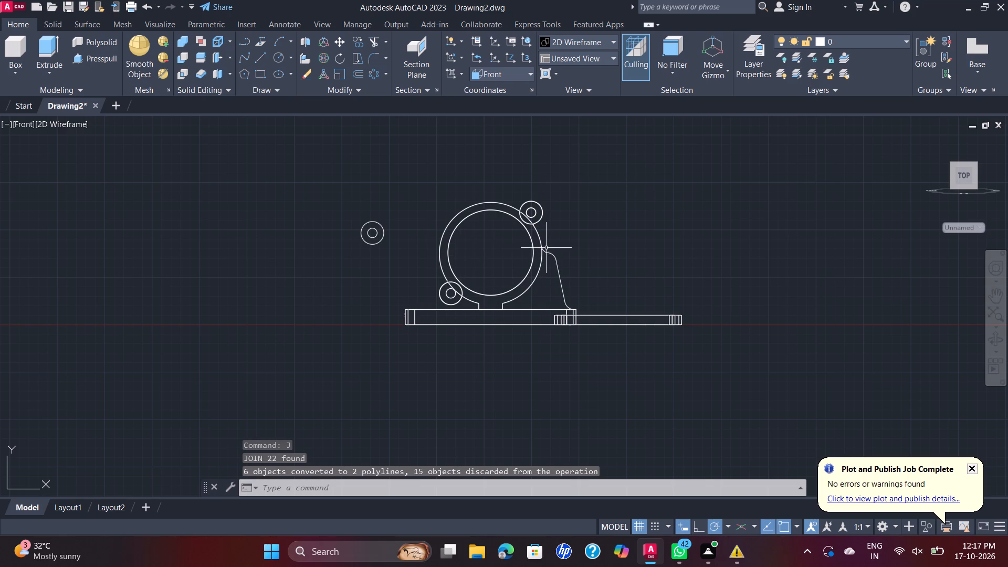
Erase the two spare concentric circles lying apart from the cylinder.
{"action": "scroll", "coordinate": [550, 253], "scroll_direction": "up", "scroll_amount": 3}
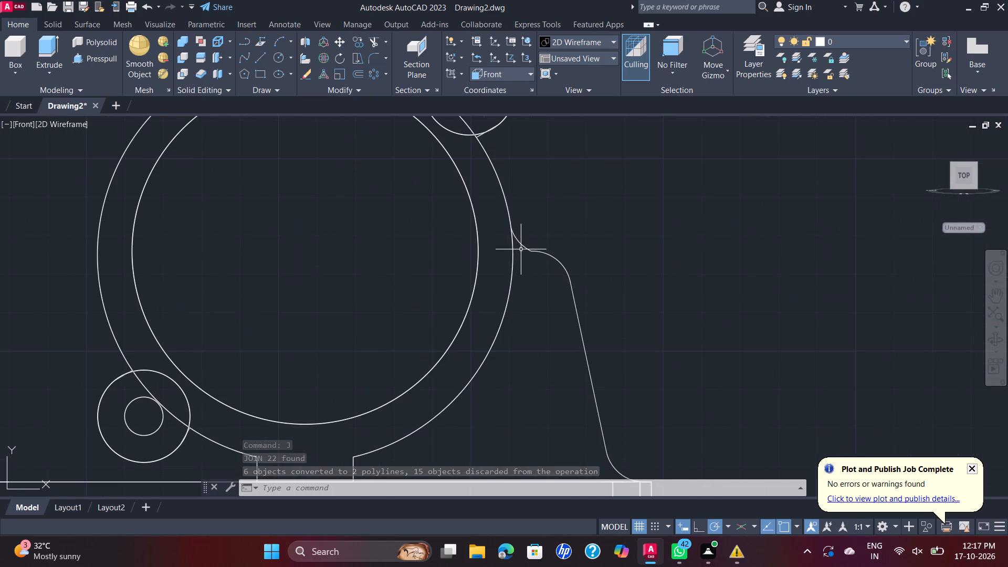
{"action": "scroll", "coordinate": [513, 223], "scroll_direction": "down", "scroll_amount": 2}
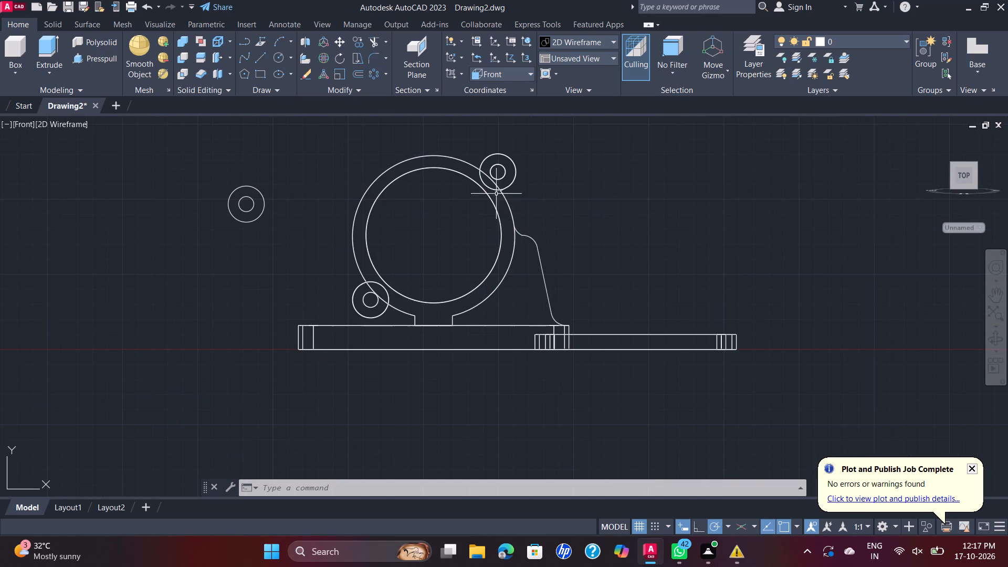
{"action": "scroll", "coordinate": [155, 55], "scroll_direction": "up", "scroll_amount": 1}
{"action": "left_click_drag", "start_coordinate": [286, 175], "coordinate": [281, 174]}
{"action": "left_click", "coordinate": [209, 236]}
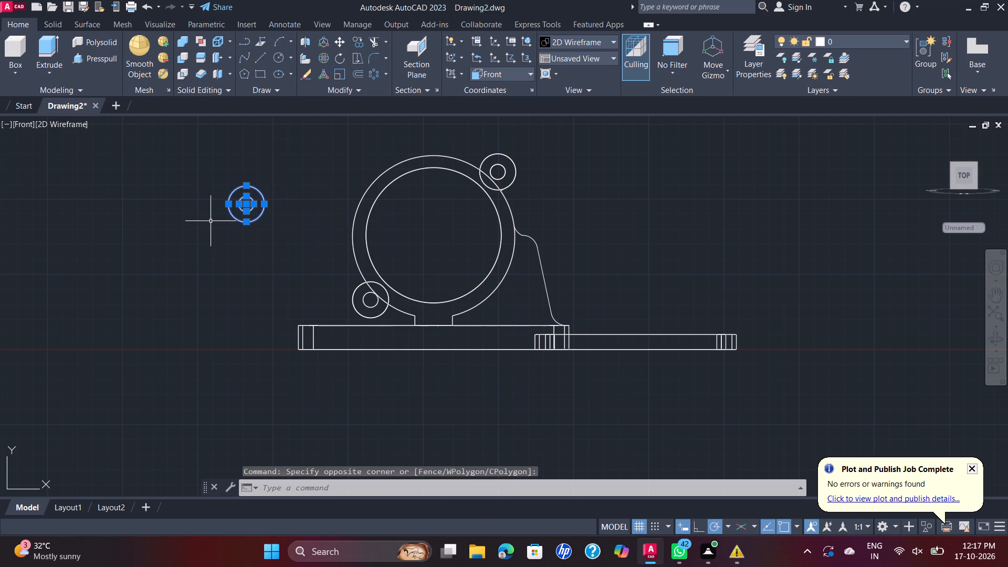
{"action": "key", "text": "Delete"}
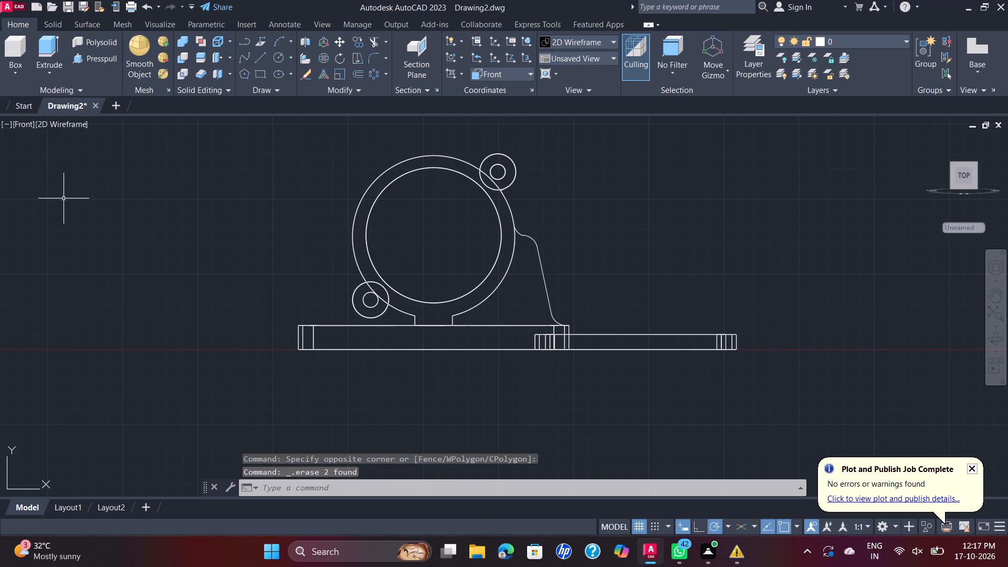
In the SE Isometric view, move the joined side profile polyline off the base plate into the free space beside it.
{"action": "left_click", "coordinate": [18, 128]}
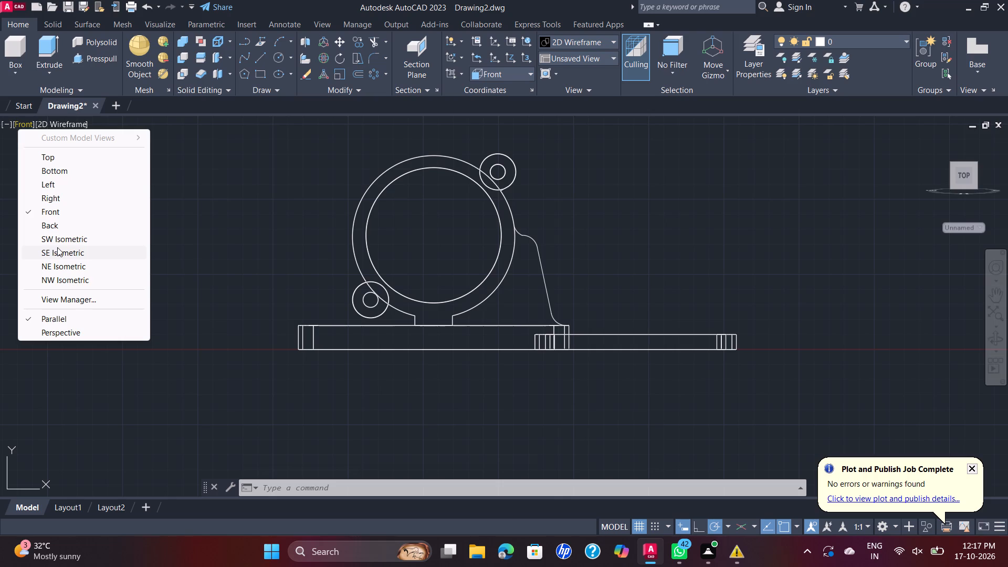
{"action": "left_click", "coordinate": [89, 256]}
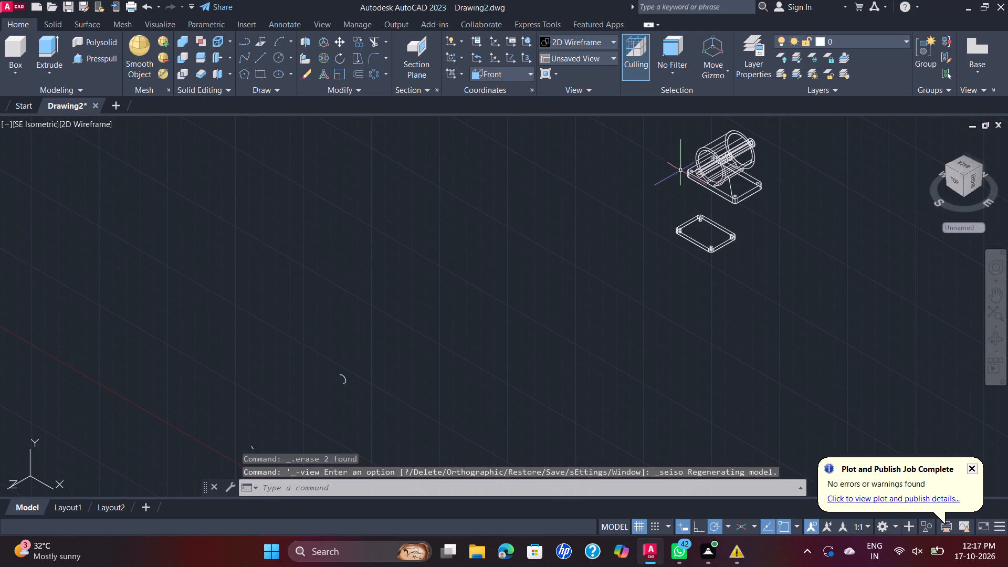
{"action": "scroll", "coordinate": [732, 166], "scroll_direction": "up", "scroll_amount": 5}
{"action": "scroll", "coordinate": [632, 269], "scroll_direction": "up", "scroll_amount": 2}
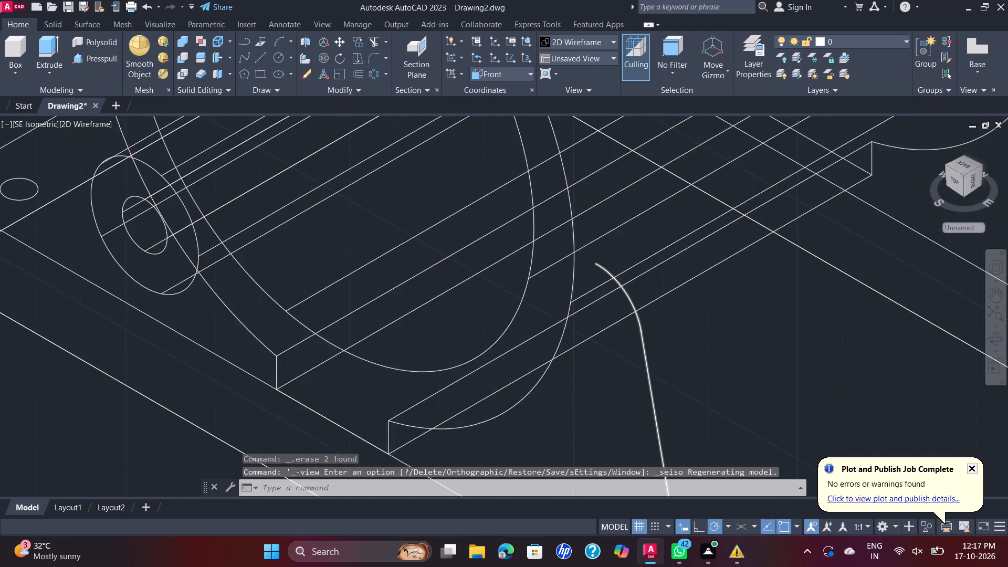
{"action": "scroll", "coordinate": [601, 271], "scroll_direction": "up", "scroll_amount": 2}
{"action": "scroll", "coordinate": [600, 269], "scroll_direction": "down", "scroll_amount": 4}
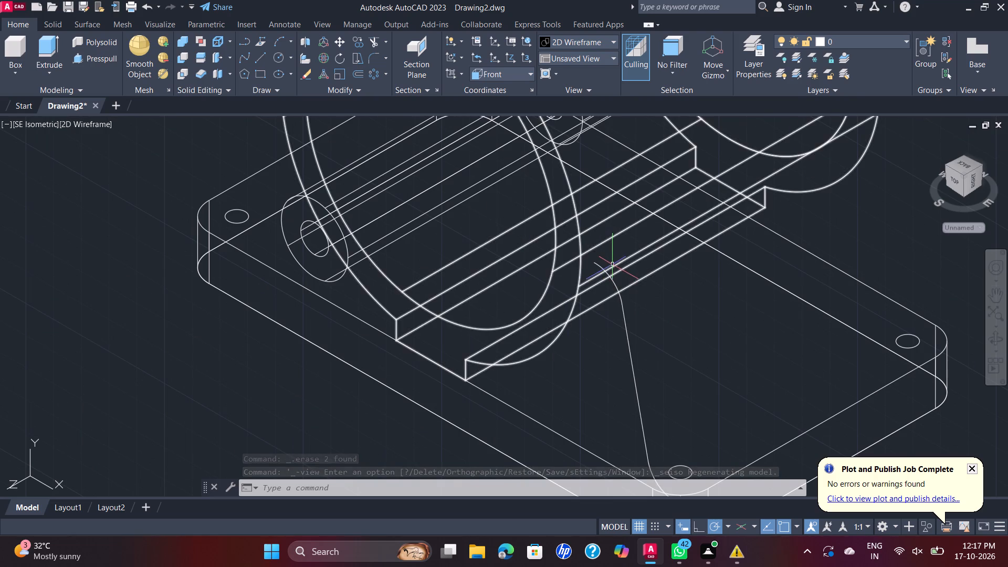
{"action": "scroll", "coordinate": [613, 264], "scroll_direction": "down", "scroll_amount": 2}
{"action": "scroll", "coordinate": [639, 298], "scroll_direction": "up", "scroll_amount": 1}
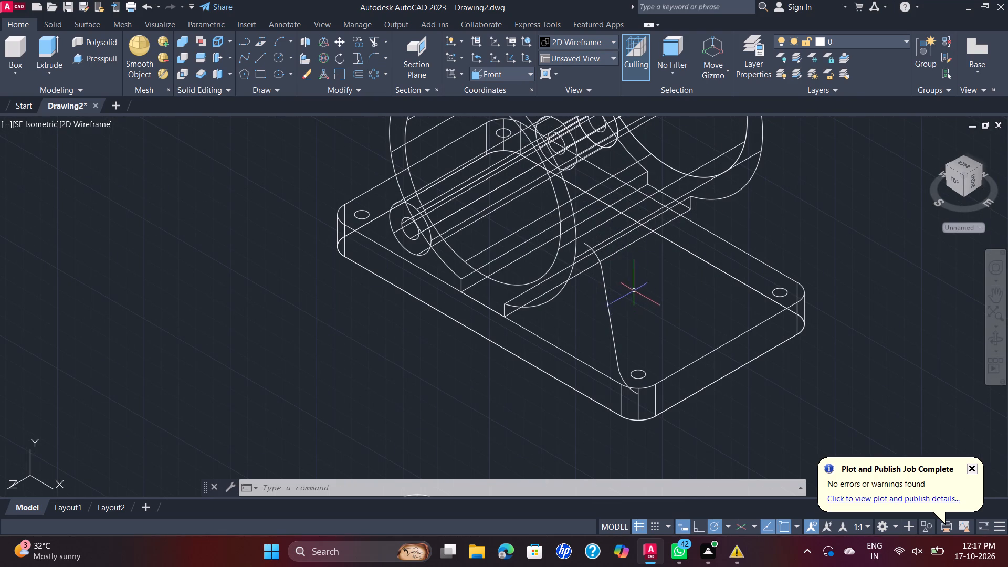
{"action": "left_click", "coordinate": [613, 341]}
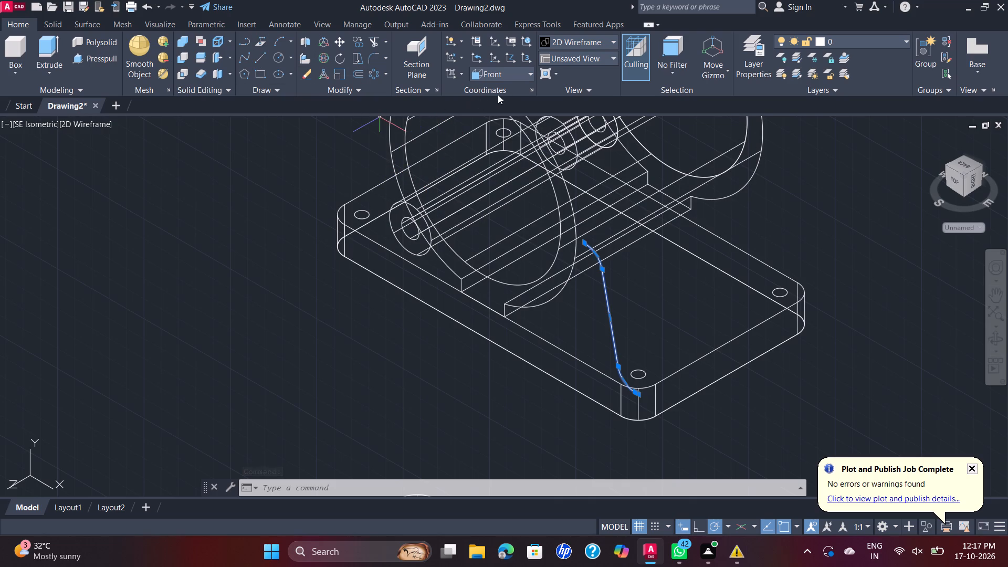
{"action": "left_click", "coordinate": [340, 41]}
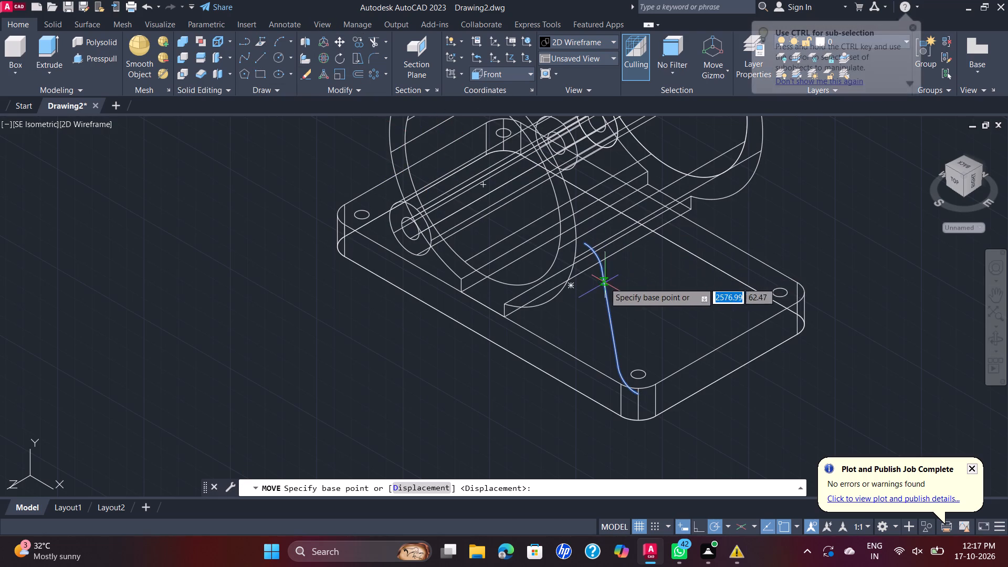
{"action": "left_click", "coordinate": [604, 282]}
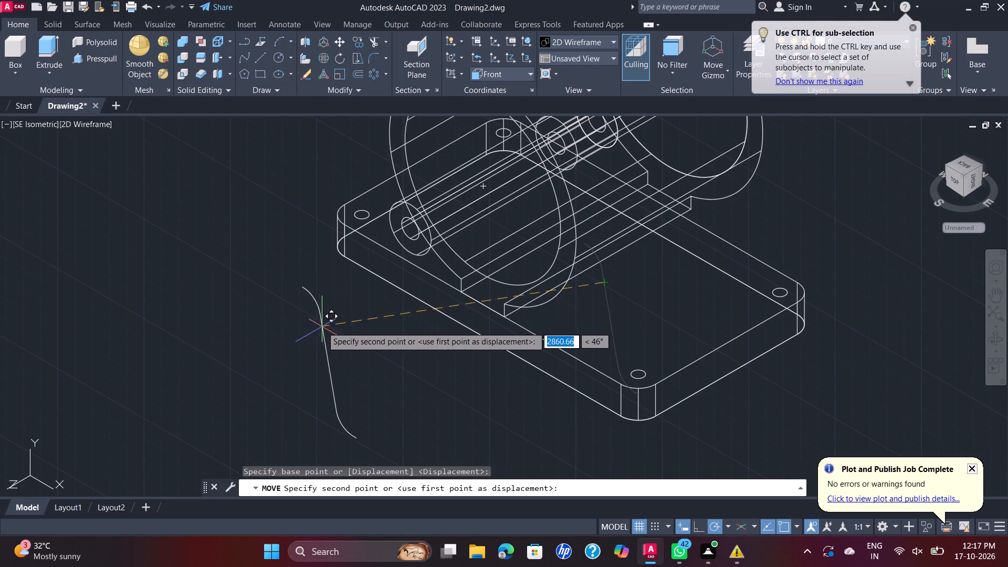
{"action": "left_click", "coordinate": [345, 345]}
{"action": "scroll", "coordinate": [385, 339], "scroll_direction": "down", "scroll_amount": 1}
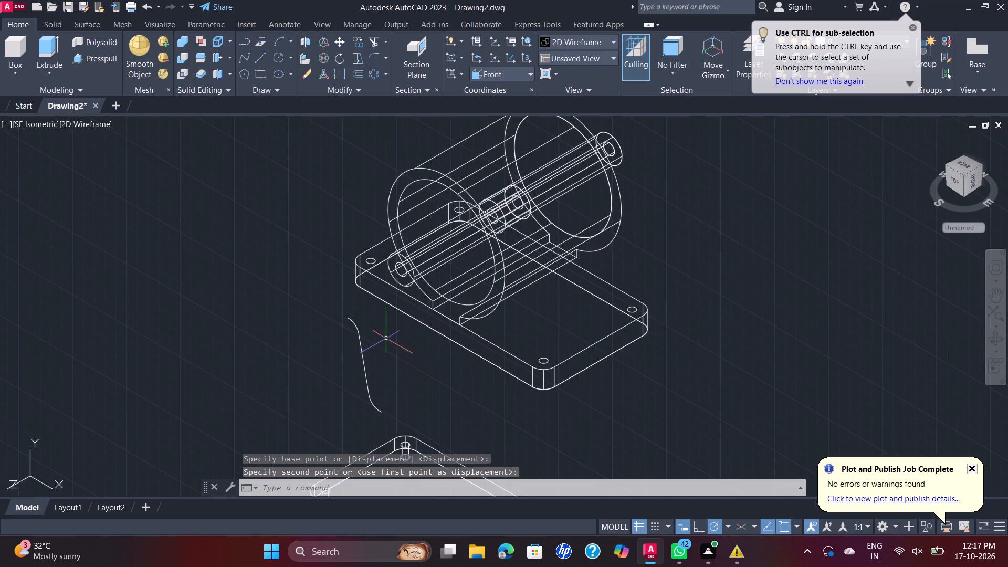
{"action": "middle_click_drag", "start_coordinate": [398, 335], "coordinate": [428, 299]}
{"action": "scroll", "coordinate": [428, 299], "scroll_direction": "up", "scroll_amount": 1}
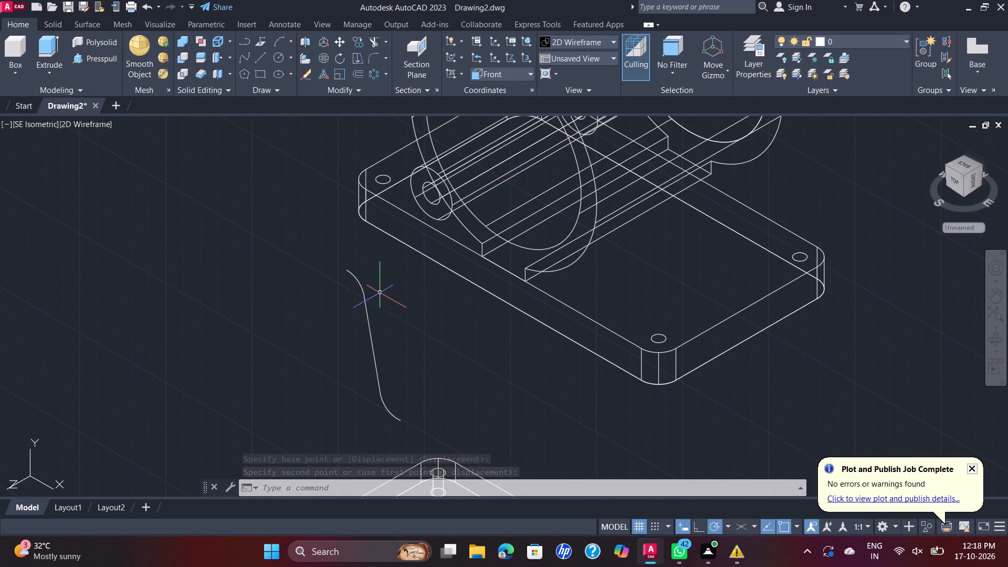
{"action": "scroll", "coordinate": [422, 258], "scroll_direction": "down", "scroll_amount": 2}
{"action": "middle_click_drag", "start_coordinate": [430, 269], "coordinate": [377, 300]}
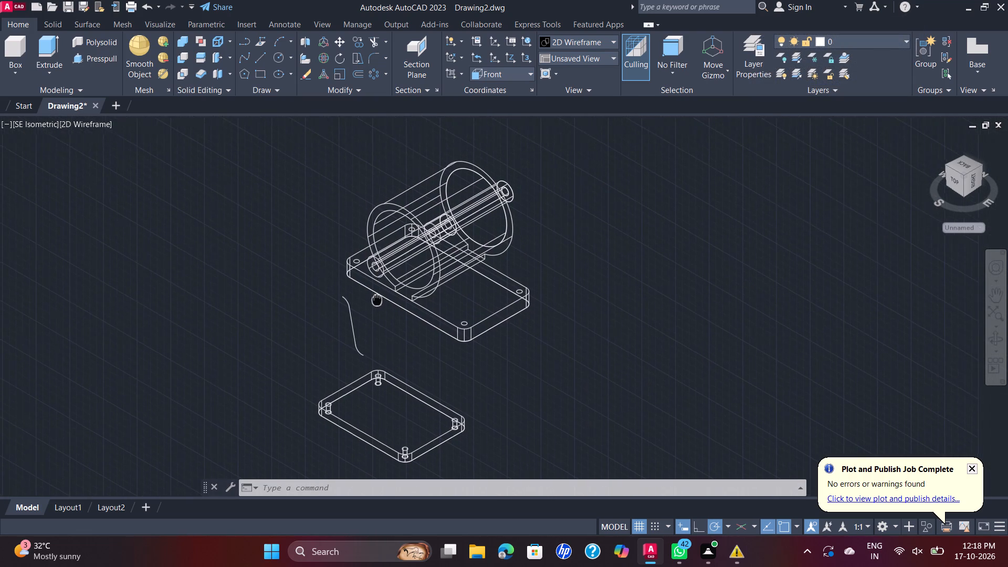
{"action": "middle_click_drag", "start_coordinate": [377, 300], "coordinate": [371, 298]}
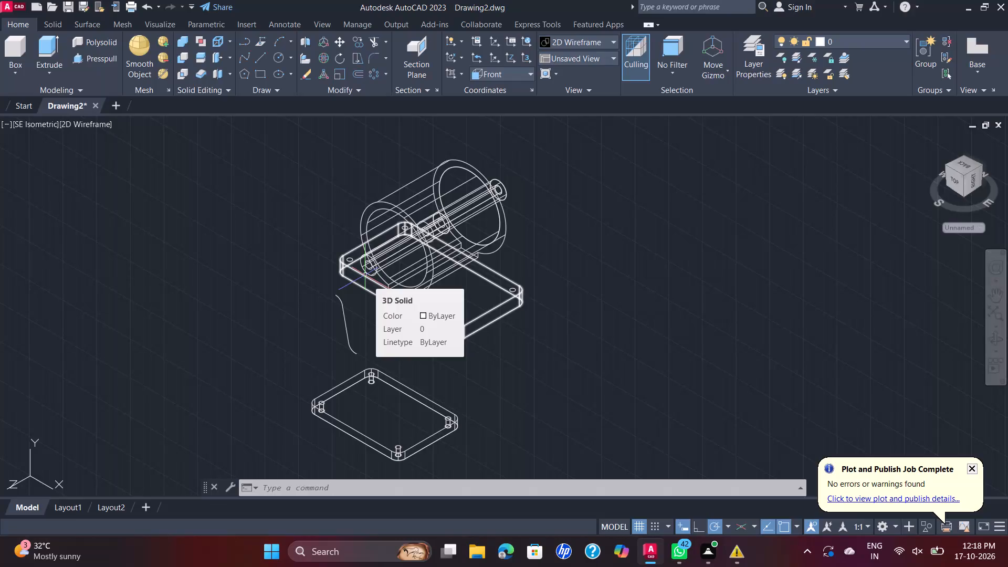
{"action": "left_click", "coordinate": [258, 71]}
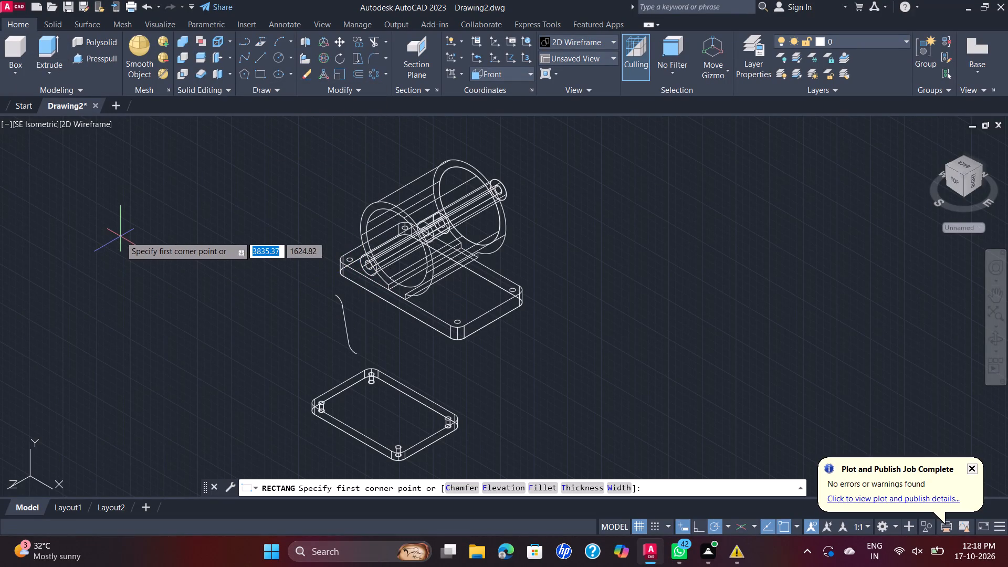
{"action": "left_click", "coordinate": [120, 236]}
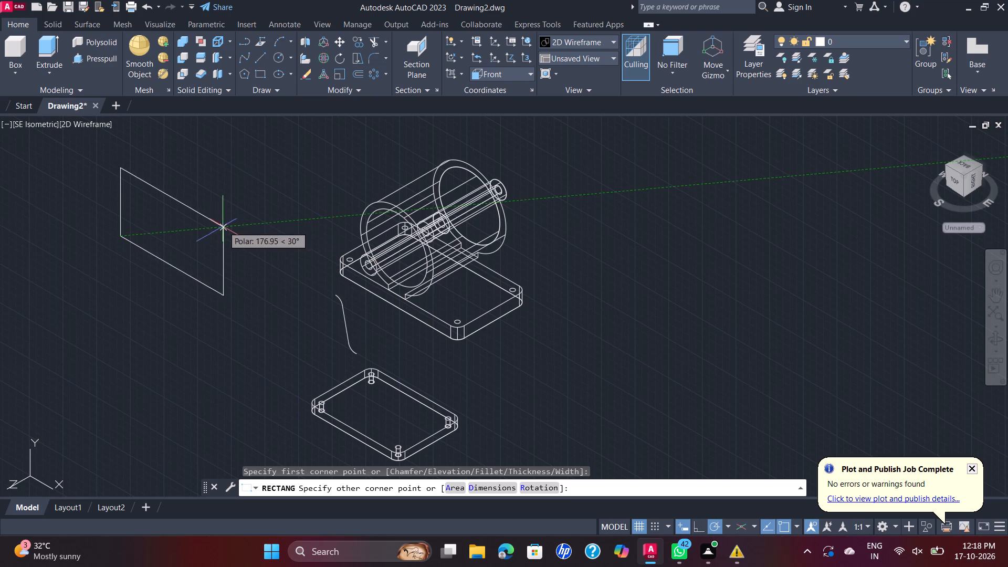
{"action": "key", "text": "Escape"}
Switch the model to the Top view.
{"action": "left_click", "coordinate": [45, 130]}
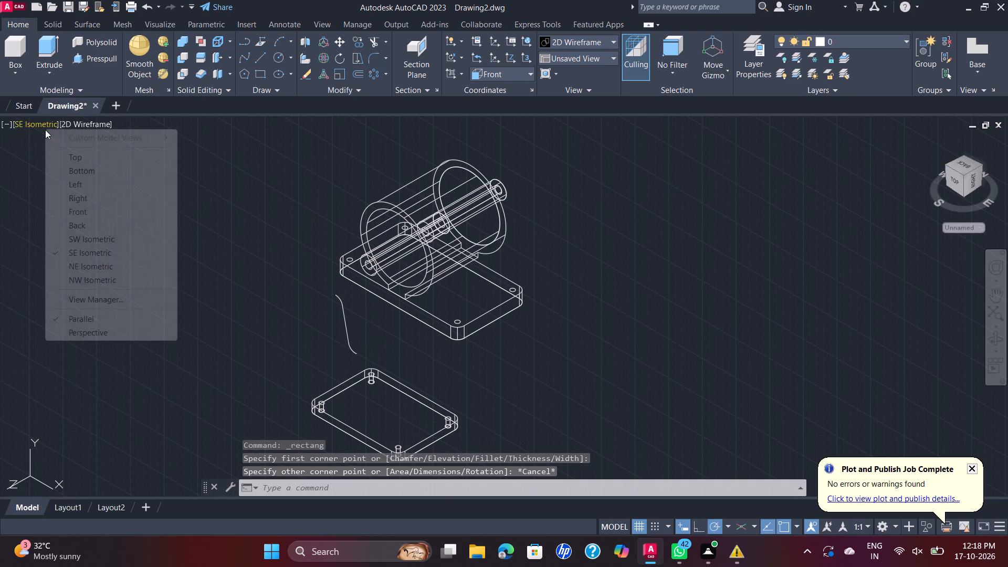
{"action": "left_click", "coordinate": [91, 157]}
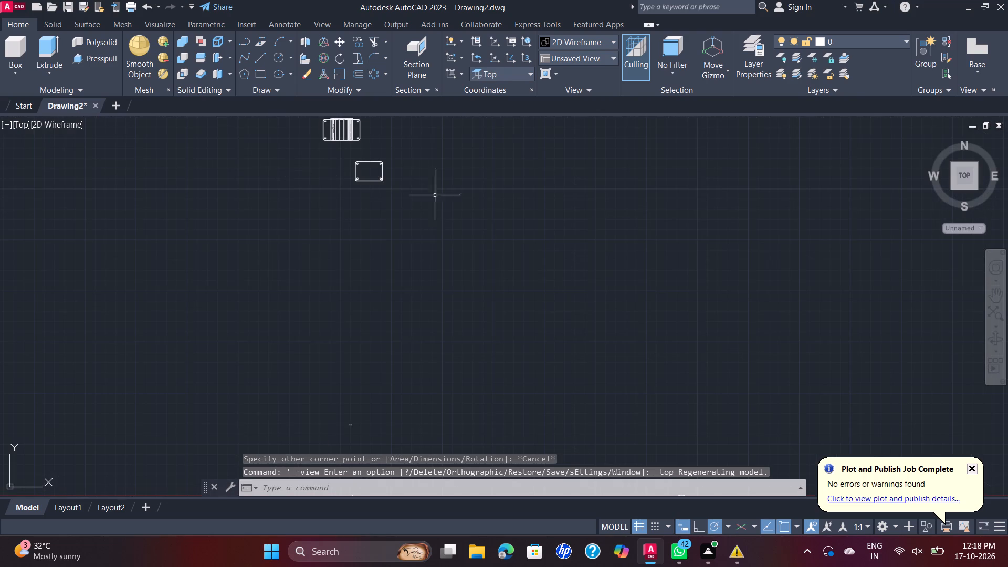
Draw a 102 by 74 rectangle in the free space beside the base plate and the rounded plate.
{"action": "scroll", "coordinate": [430, 141], "scroll_direction": "up", "scroll_amount": 1}
{"action": "middle_click_drag", "start_coordinate": [431, 143], "coordinate": [471, 216]}
{"action": "scroll", "coordinate": [472, 215], "scroll_direction": "up", "scroll_amount": 1}
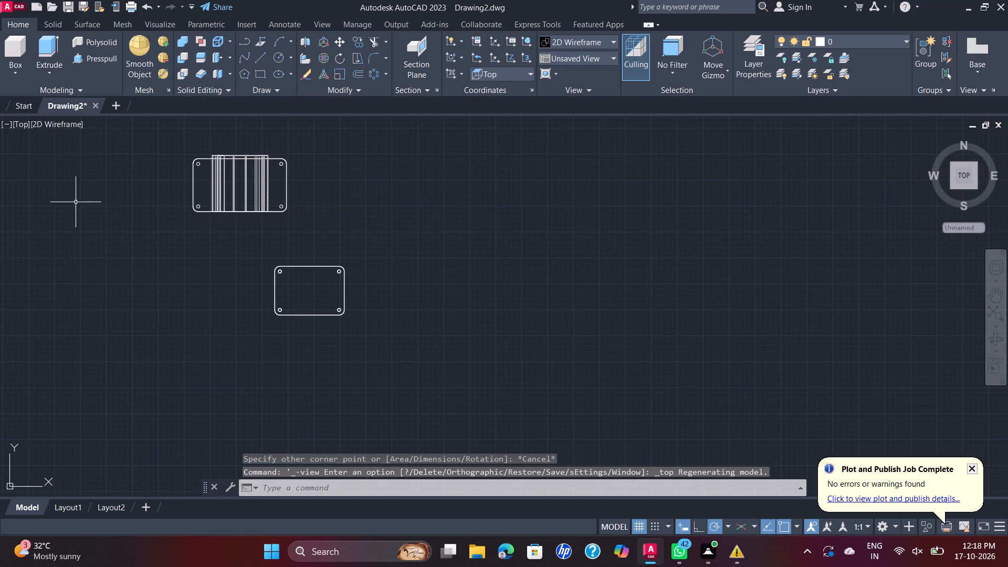
{"action": "left_click", "coordinate": [265, 77]}
{"action": "left_click", "coordinate": [436, 231]}
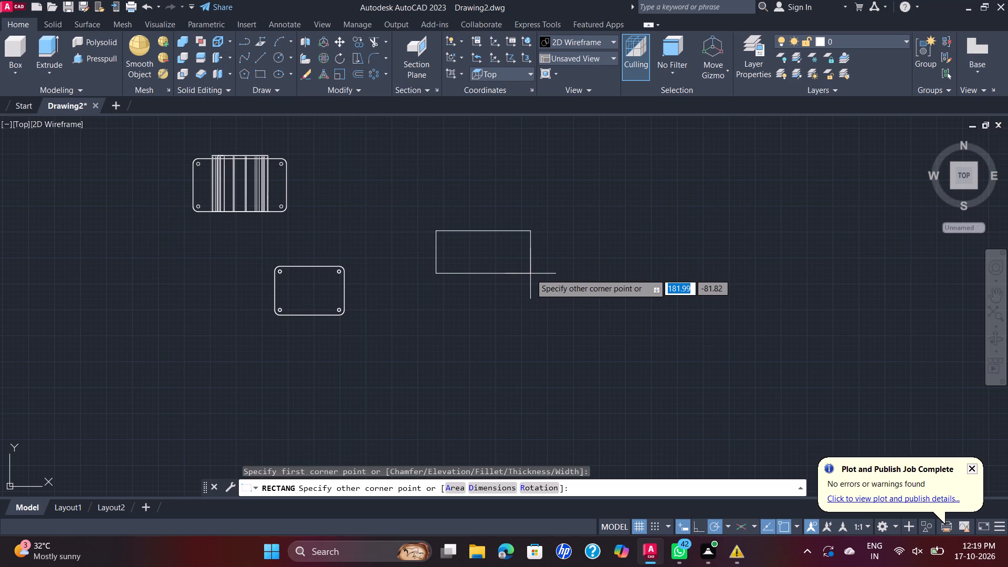
{"action": "type", "text": "102"}
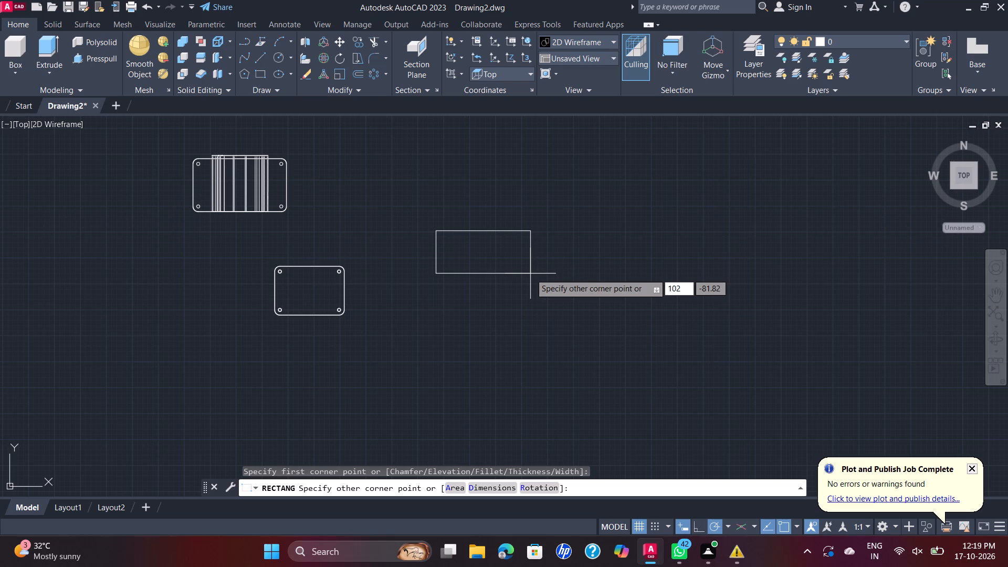
{"action": "key", "text": "Tab"}
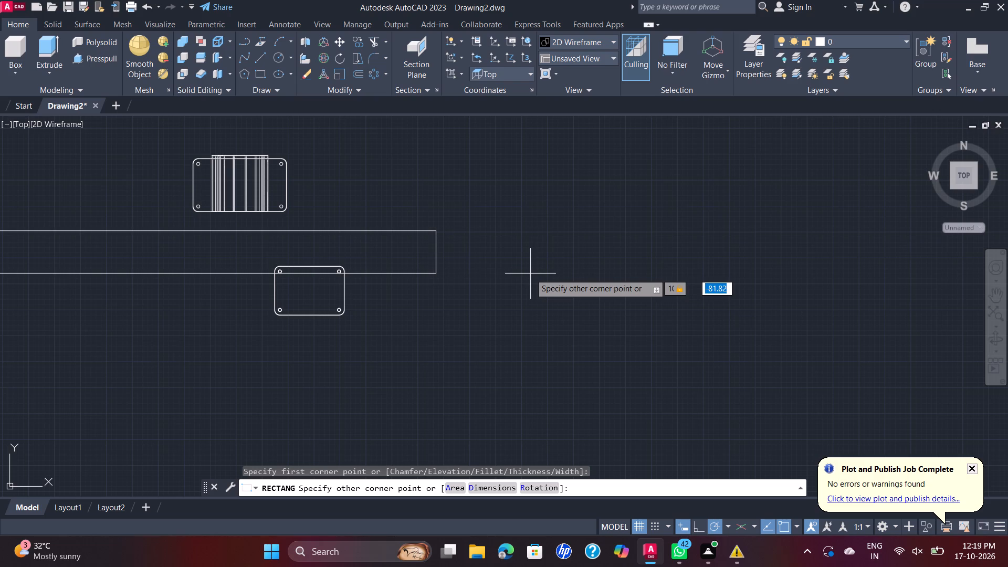
{"action": "type", "text": "74"}
{"action": "key", "text": "Return"}
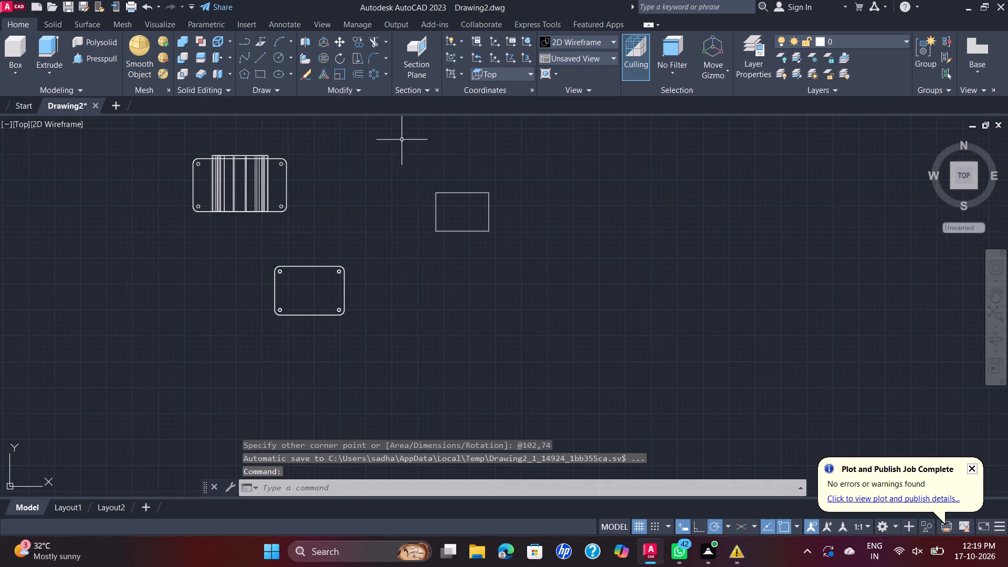
In the SE Isometric view, presspull the 102 by 74 rectangle up to a height of 66.
{"action": "scroll", "coordinate": [450, 188], "scroll_direction": "up", "scroll_amount": 1}
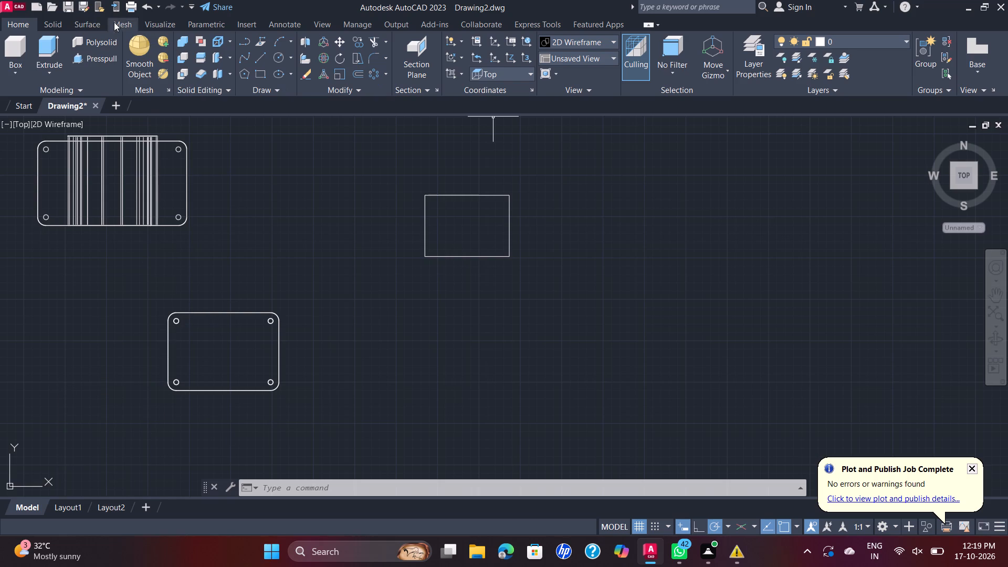
{"action": "left_click", "coordinate": [14, 120]}
{"action": "left_click", "coordinate": [76, 250]}
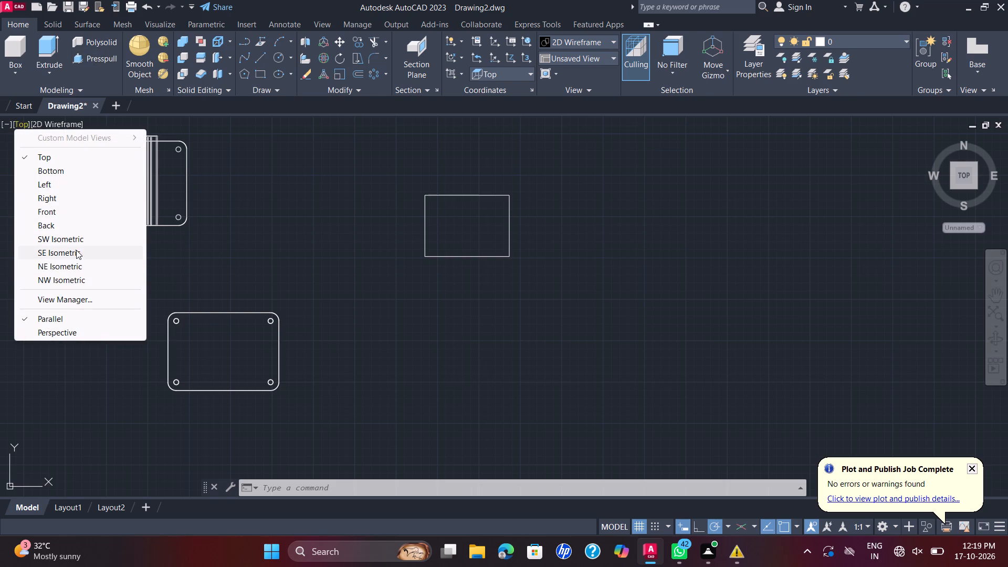
{"action": "scroll", "coordinate": [524, 332], "scroll_direction": "up", "scroll_amount": 4}
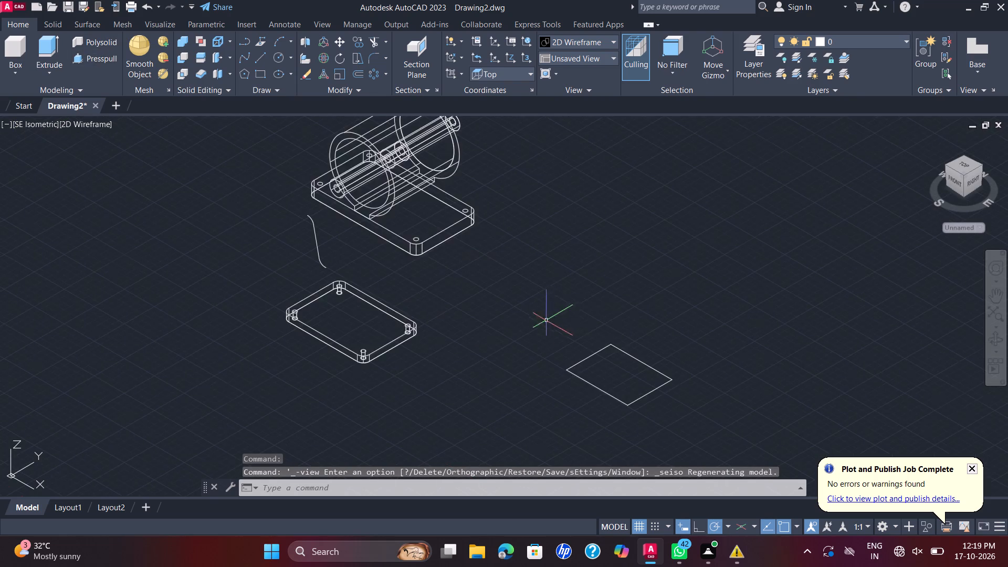
{"action": "scroll", "coordinate": [581, 333], "scroll_direction": "up", "scroll_amount": 1}
{"action": "middle_click_drag", "start_coordinate": [584, 319], "coordinate": [546, 245]}
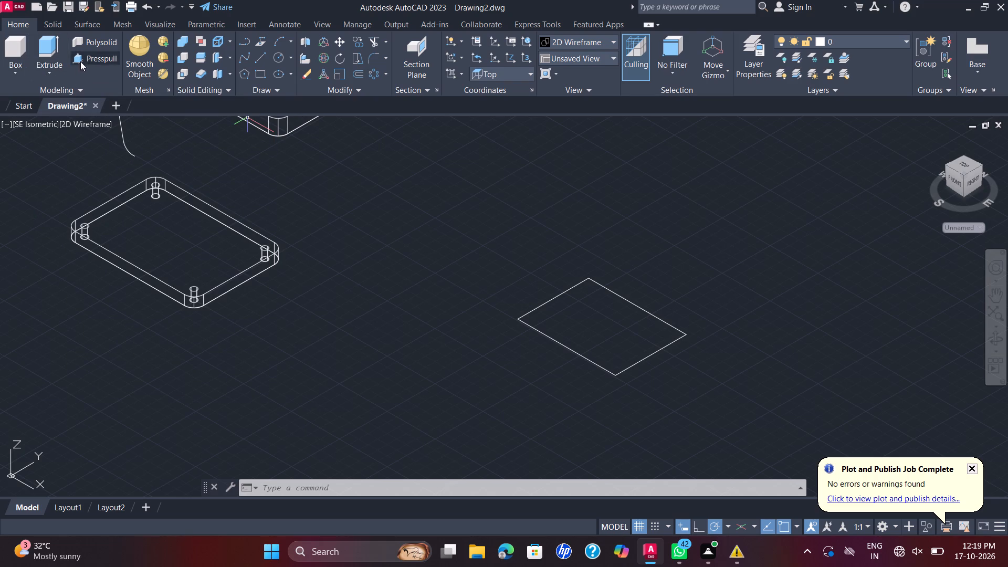
{"action": "left_click", "coordinate": [81, 60]}
{"action": "left_click", "coordinate": [622, 358]}
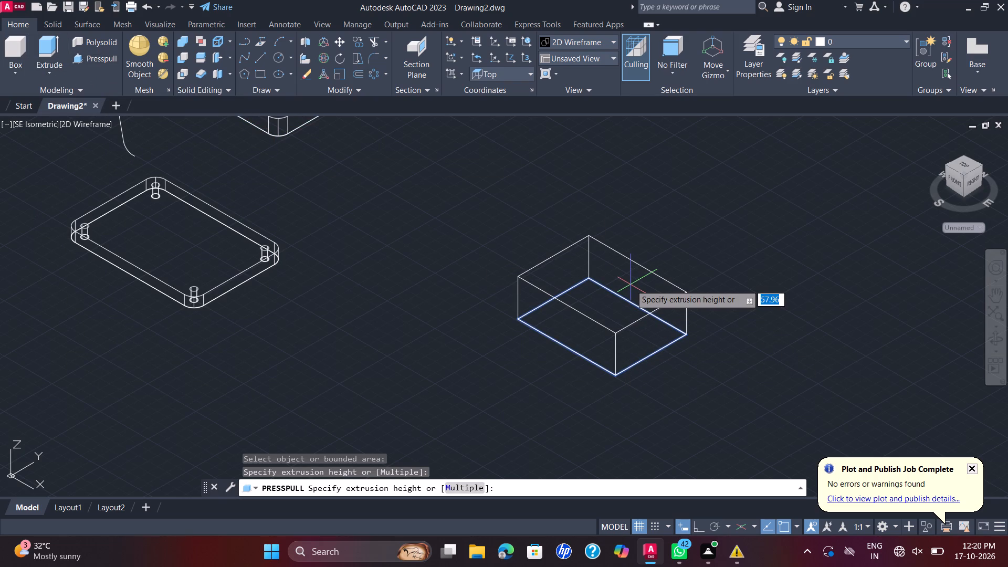
{"action": "type", "text": "66"}
{"action": "key", "text": "Return"}
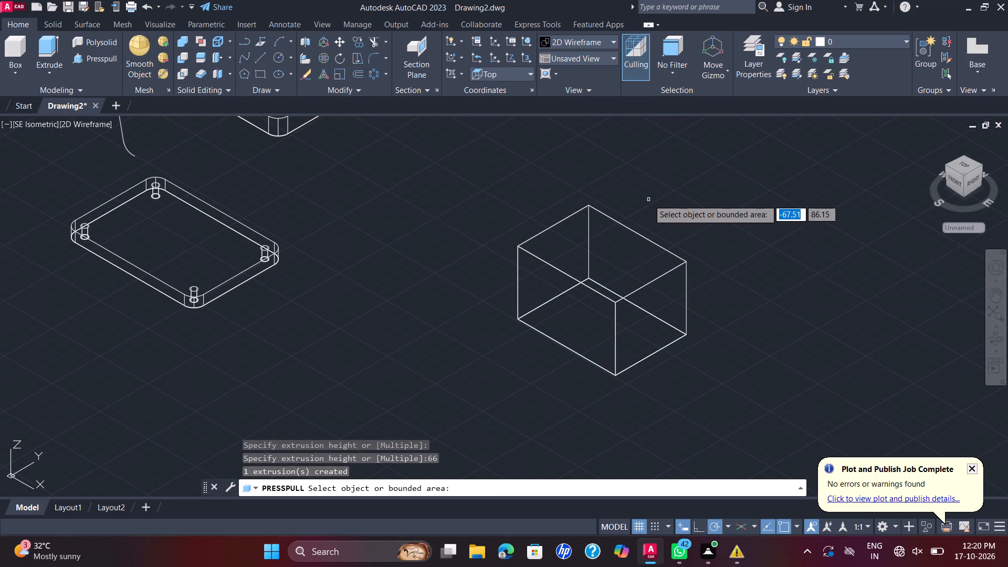
{"action": "scroll", "coordinate": [652, 205], "scroll_direction": "down", "scroll_amount": 1}
{"action": "middle_click_drag", "start_coordinate": [652, 209], "coordinate": [647, 241]}
{"action": "scroll", "coordinate": [640, 237], "scroll_direction": "up", "scroll_amount": 2}
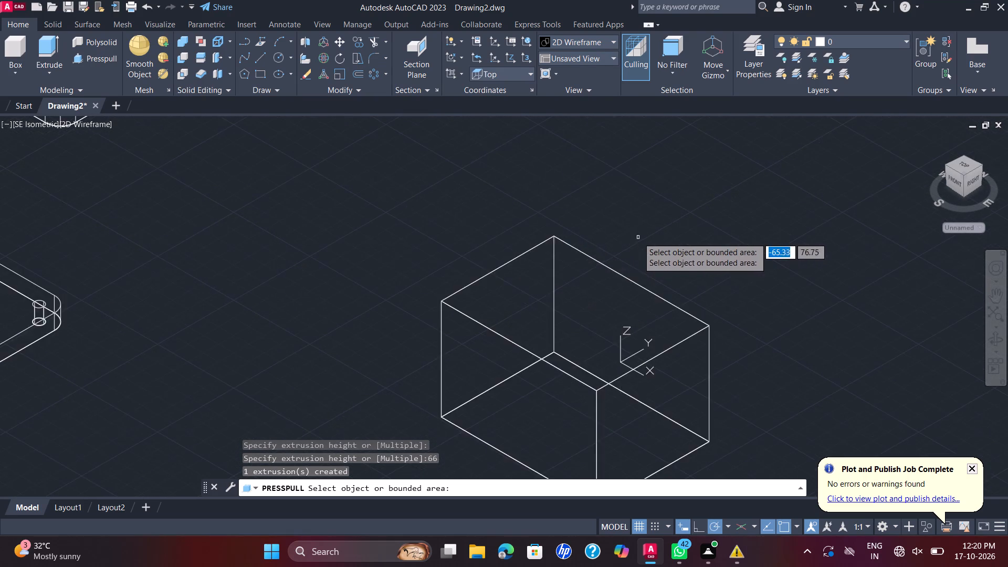
{"action": "scroll", "coordinate": [585, 236], "scroll_direction": "down", "scroll_amount": 2}
{"action": "scroll", "coordinate": [478, 241], "scroll_direction": "up", "scroll_amount": 2}
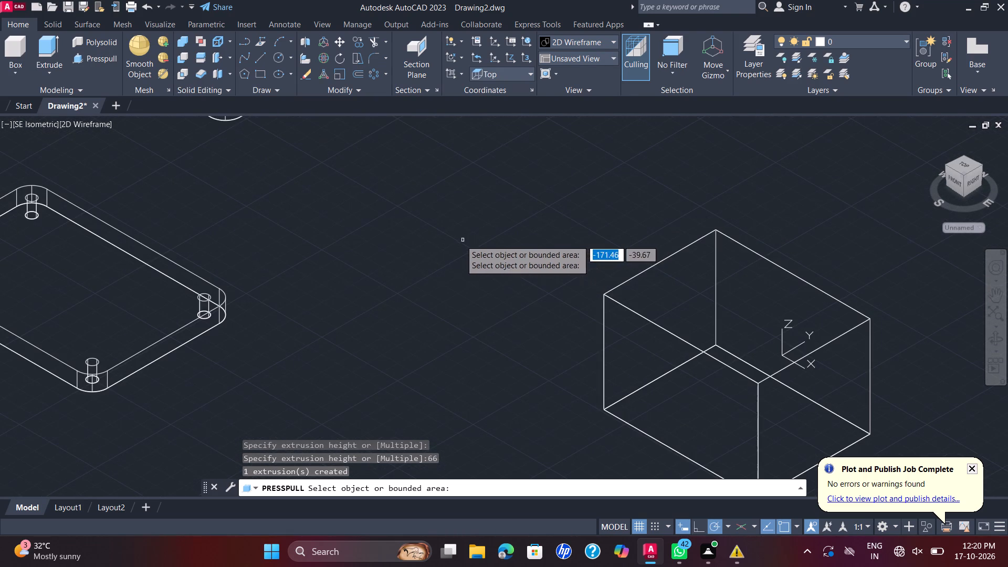
{"action": "key", "text": "Escape"}
Move the rounded 134 by 94 plate with its corner holes, by its centre, into the free space next to the new box.
{"action": "scroll", "coordinate": [427, 241], "scroll_direction": "down", "scroll_amount": 1}
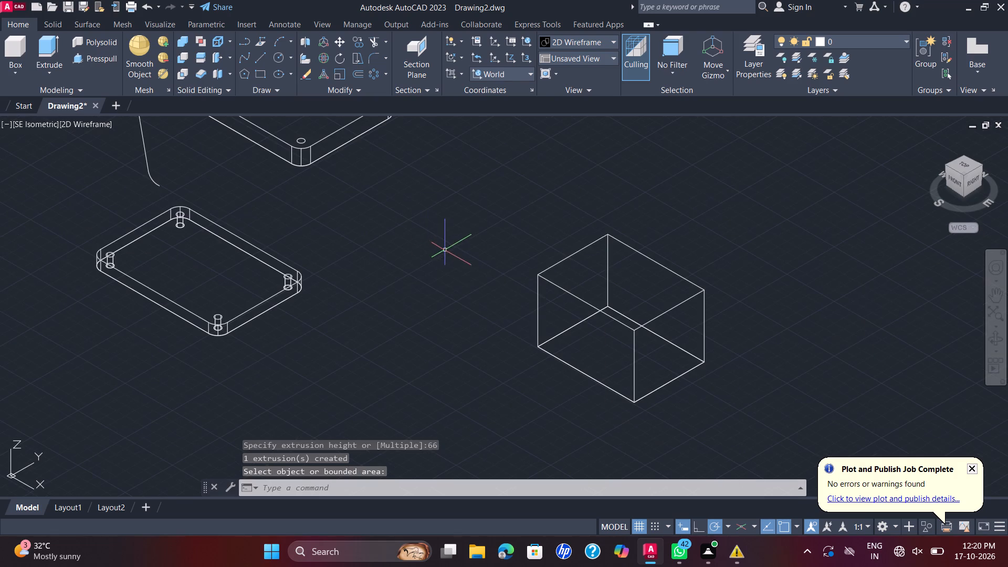
{"action": "middle_click_drag", "start_coordinate": [445, 250], "coordinate": [581, 257]}
{"action": "scroll", "coordinate": [582, 254], "scroll_direction": "down", "scroll_amount": 1}
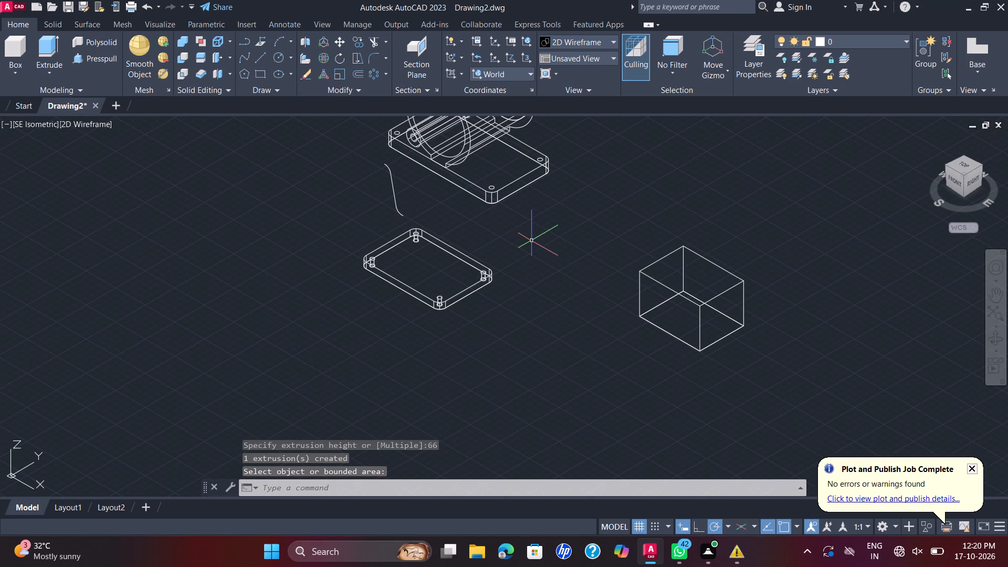
{"action": "left_click", "coordinate": [524, 239]}
{"action": "left_click", "coordinate": [339, 288]}
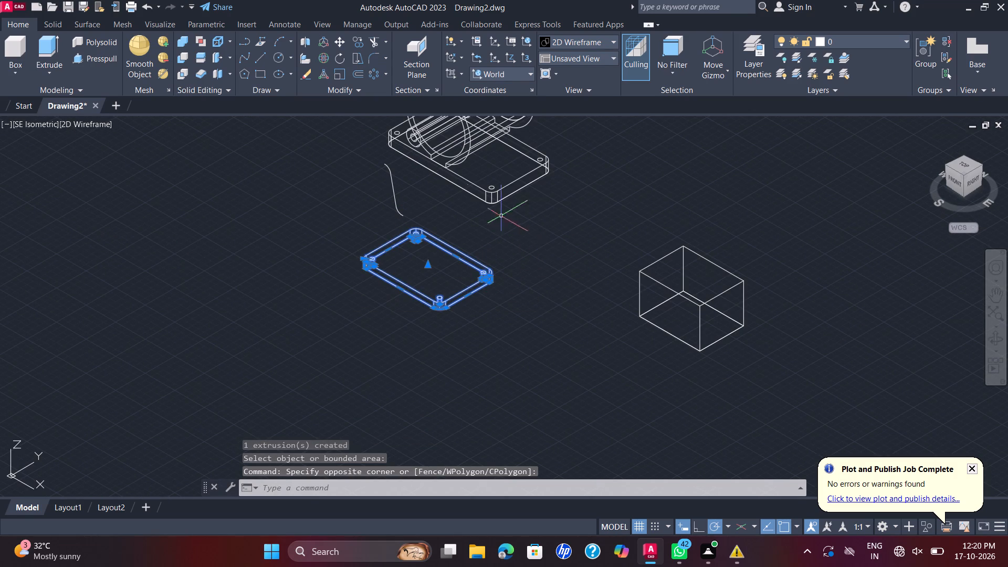
{"action": "left_click", "coordinate": [341, 38]}
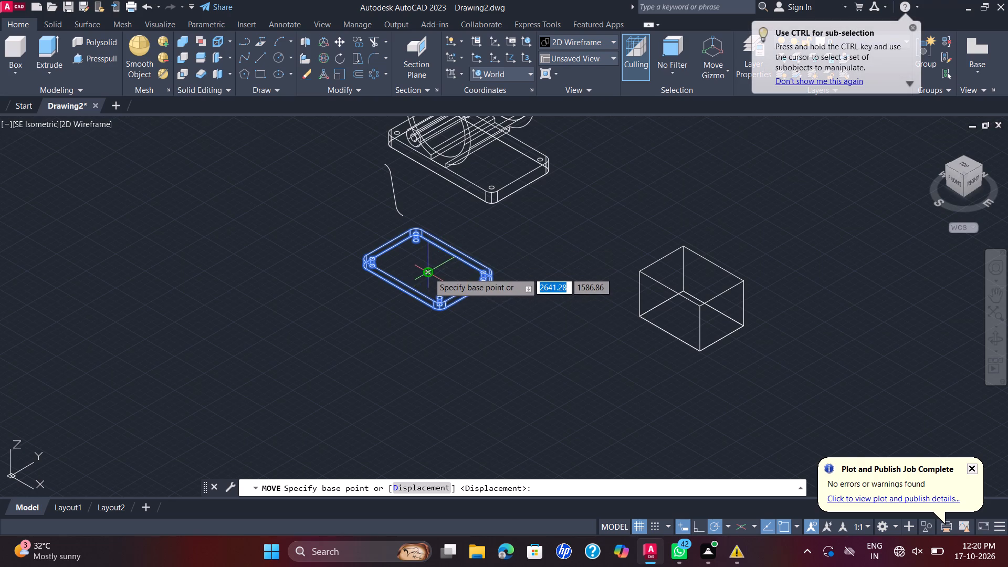
{"action": "scroll", "coordinate": [428, 272], "scroll_direction": "up", "scroll_amount": 3}
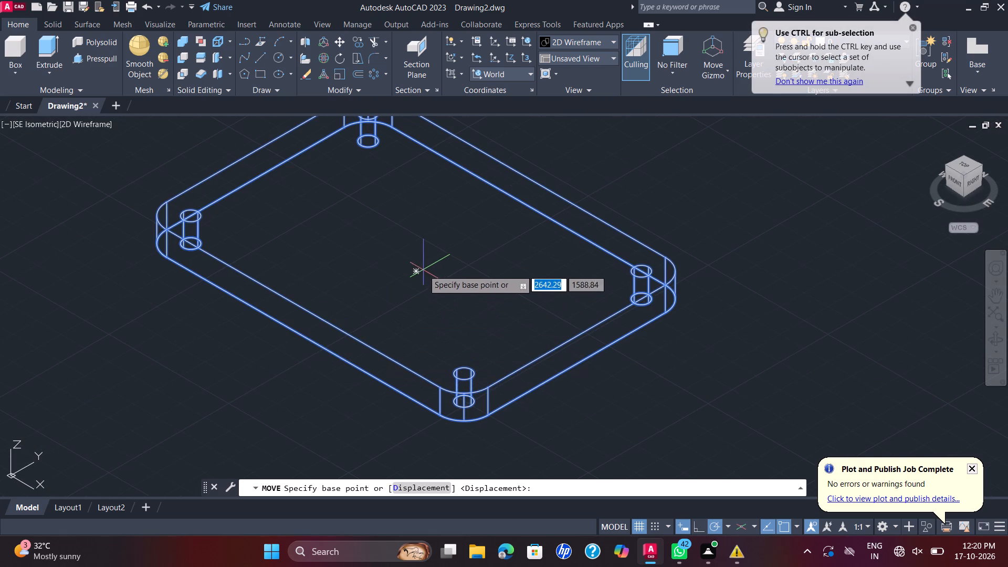
{"action": "left_click", "coordinate": [416, 270]}
{"action": "scroll", "coordinate": [659, 237], "scroll_direction": "down", "scroll_amount": 2}
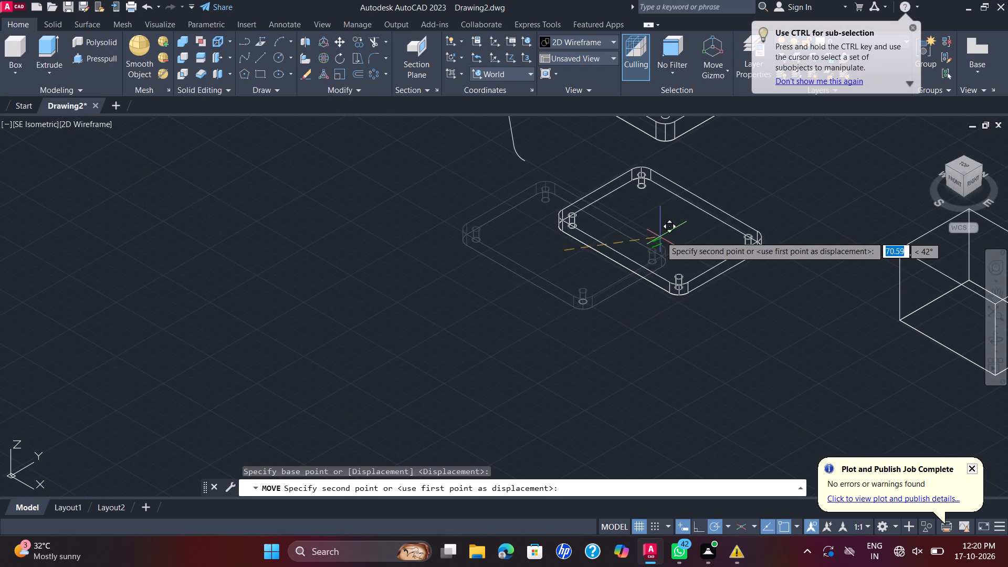
{"action": "middle_click_drag", "start_coordinate": [823, 258], "coordinate": [536, 275]}
{"action": "scroll", "coordinate": [823, 258], "scroll_direction": "down", "scroll_amount": 1}
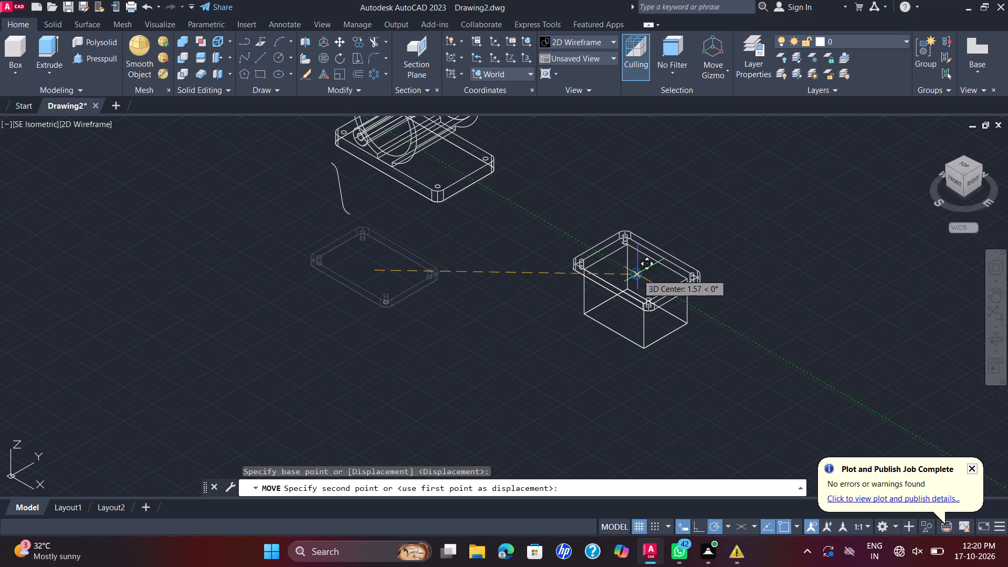
{"action": "scroll", "coordinate": [636, 274], "scroll_direction": "up", "scroll_amount": 2}
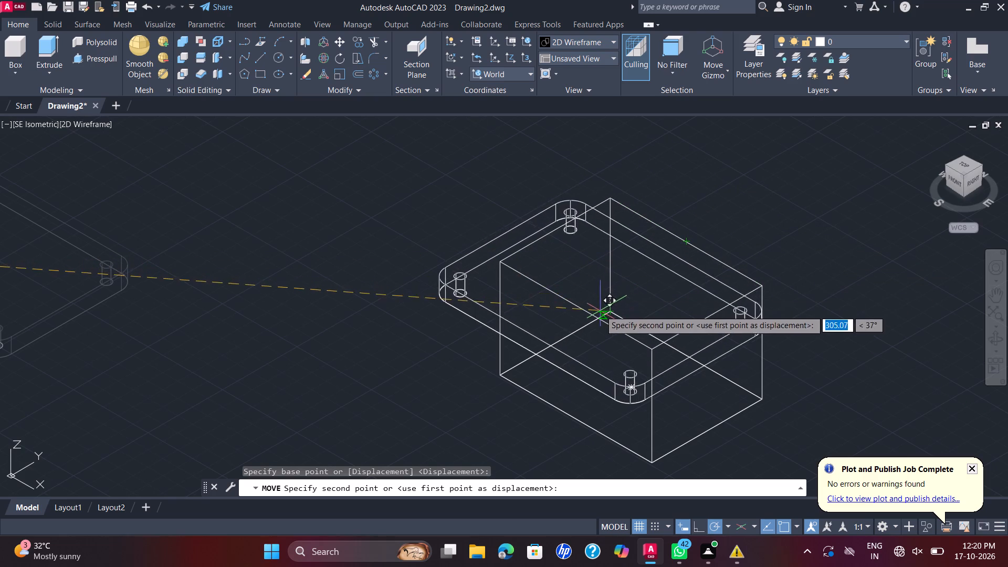
{"action": "left_click", "coordinate": [774, 165]}
{"action": "key", "text": "Escape"}
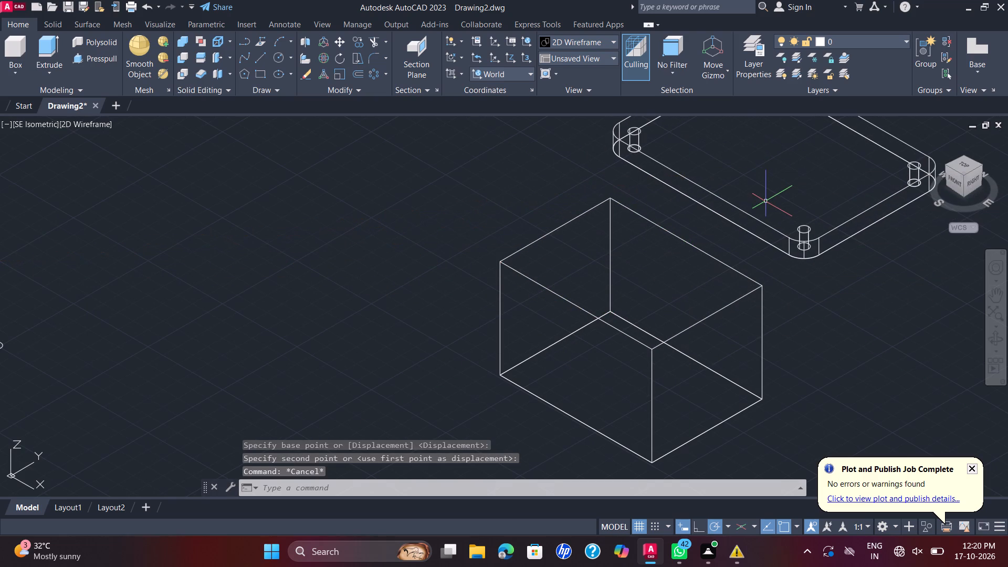
Draw a line across the box's top face between the midpoints of its two long edges.
{"action": "key", "text": "l"}
{"action": "key", "text": "Return"}
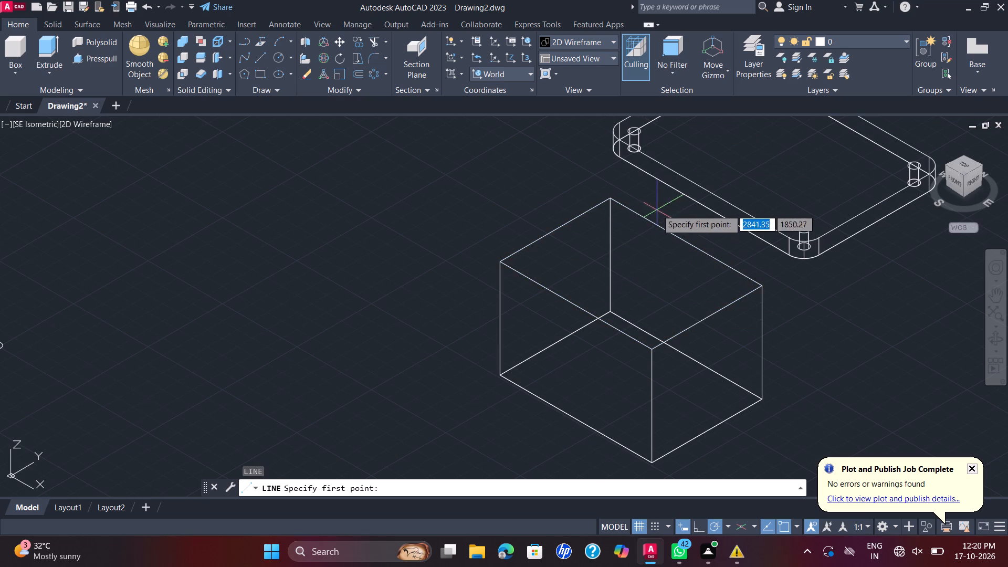
{"action": "left_click", "coordinate": [687, 242]}
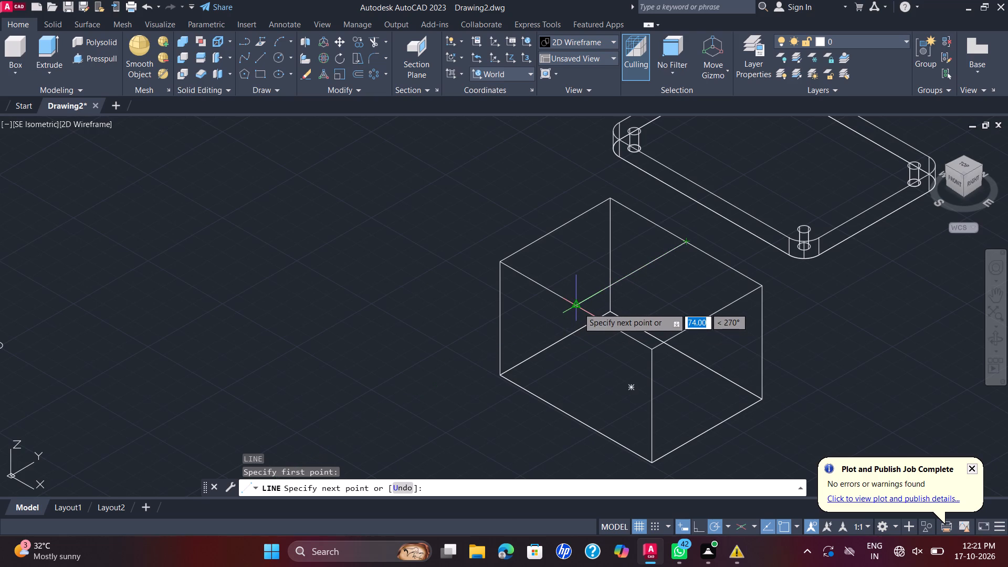
{"action": "left_click", "coordinate": [578, 308]}
{"action": "key", "text": "Escape"}
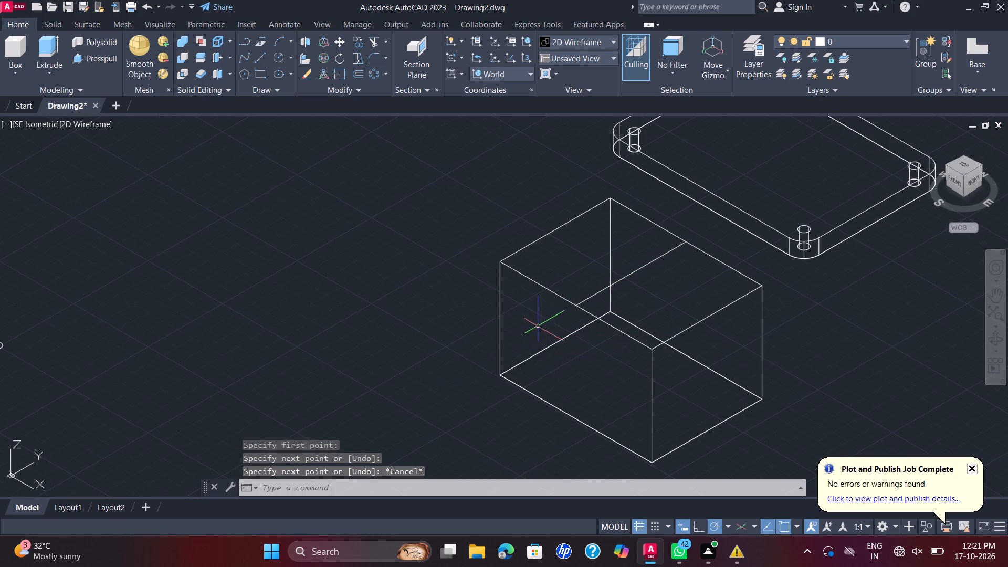
Move the rounded plate with its corner holes by its centre onto the midpoint of the line on the box's top face.
{"action": "scroll", "coordinate": [772, 230], "scroll_direction": "down", "scroll_amount": 1}
{"action": "left_click", "coordinate": [776, 235]}
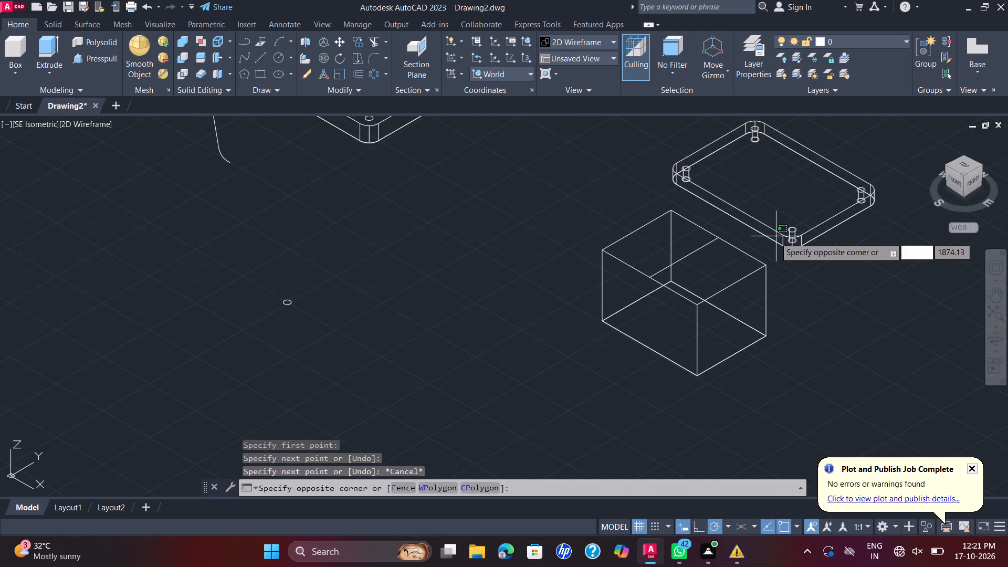
{"action": "left_click", "coordinate": [781, 223]}
{"action": "left_click", "coordinate": [834, 240]}
{"action": "left_click", "coordinate": [790, 216]}
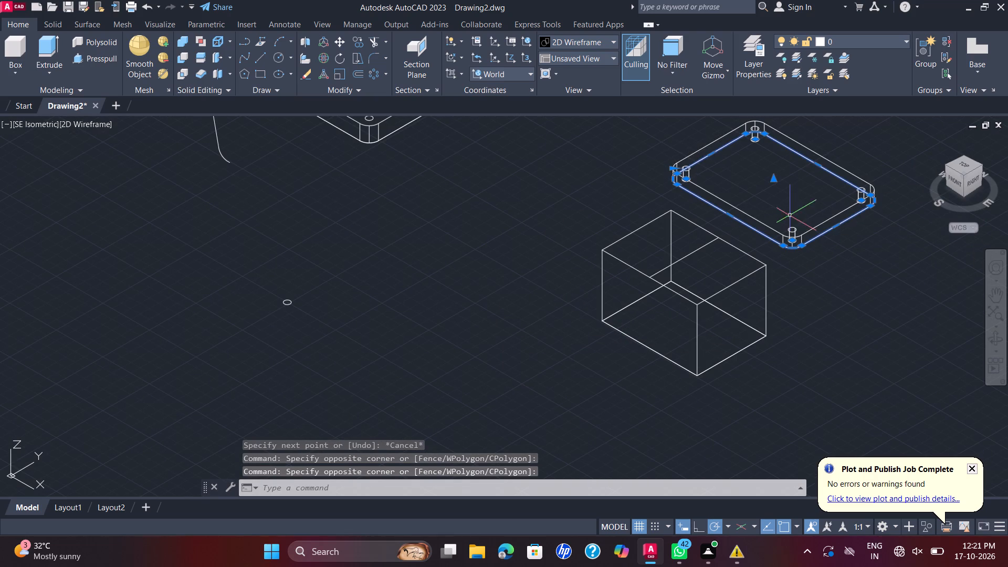
{"action": "left_click_drag", "start_coordinate": [928, 276], "coordinate": [913, 259]}
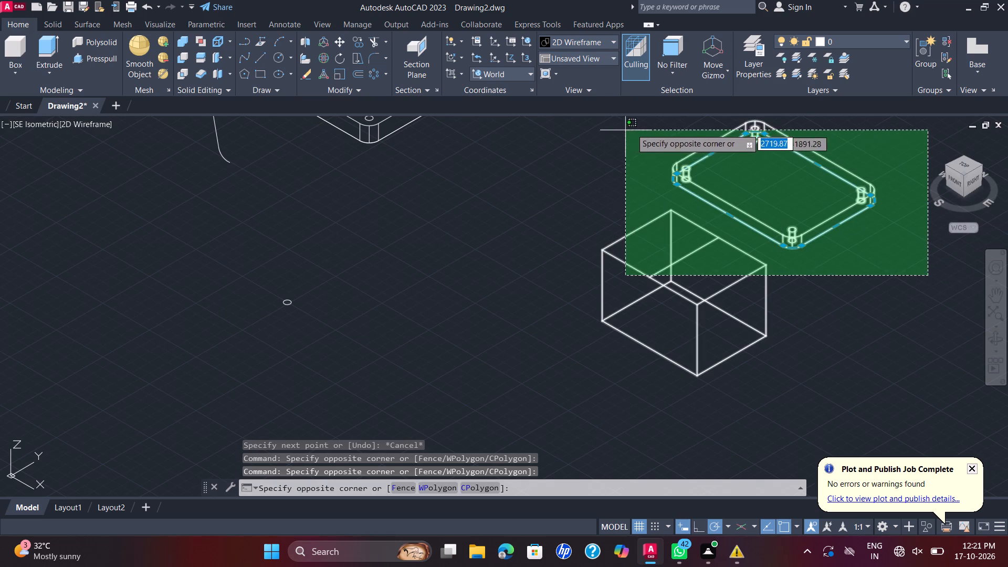
{"action": "left_click", "coordinate": [785, 142]}
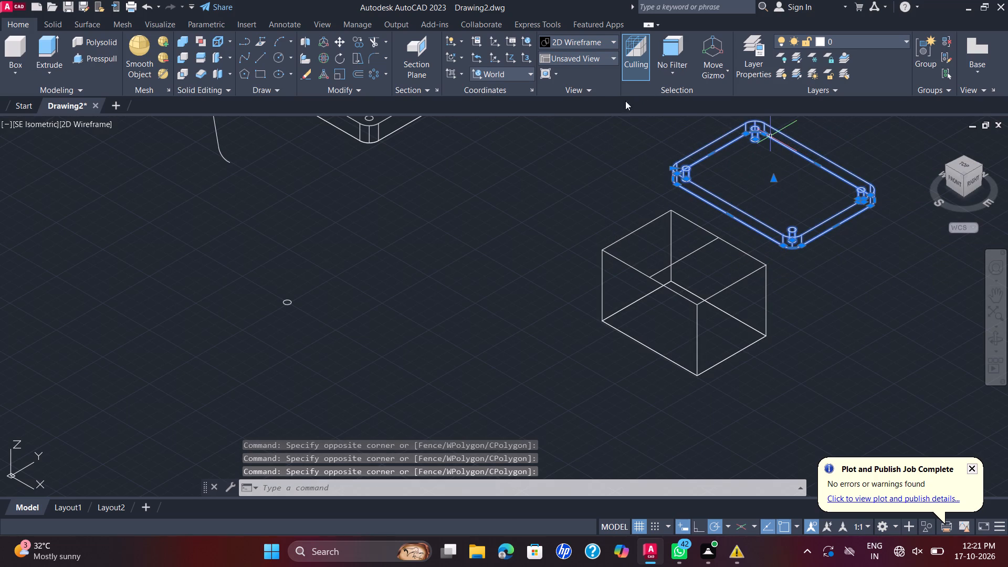
{"action": "left_click", "coordinate": [343, 46]}
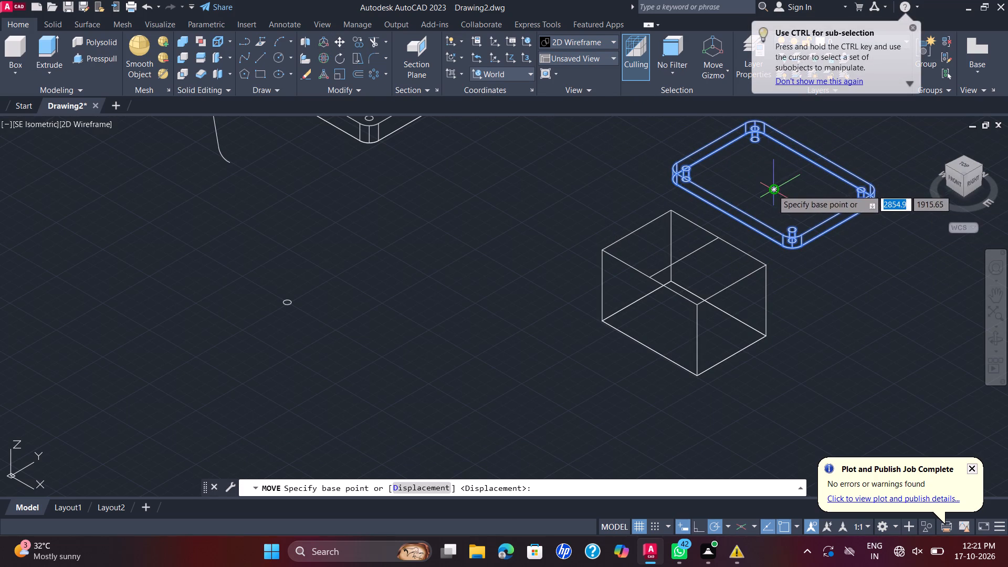
{"action": "left_click", "coordinate": [772, 190]}
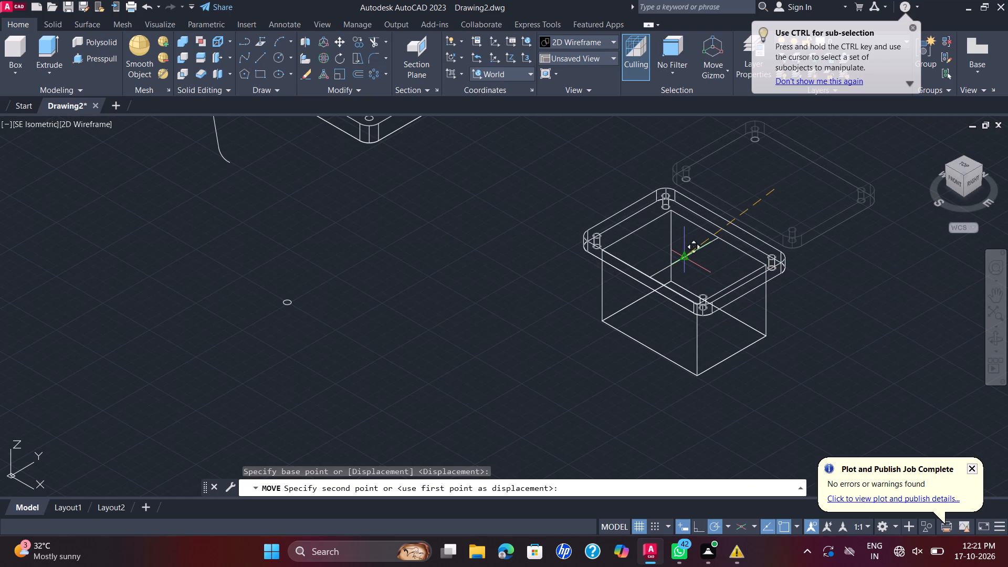
{"action": "left_click", "coordinate": [684, 259]}
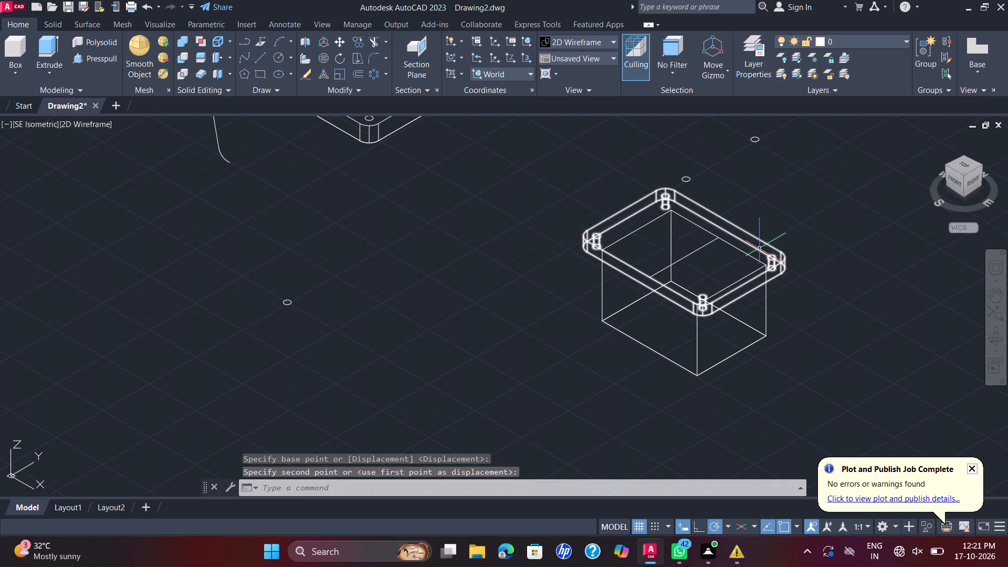
{"action": "scroll", "coordinate": [753, 231], "scroll_direction": "down", "scroll_amount": 2}
{"action": "middle_click_drag", "start_coordinate": [761, 243], "coordinate": [713, 348]}
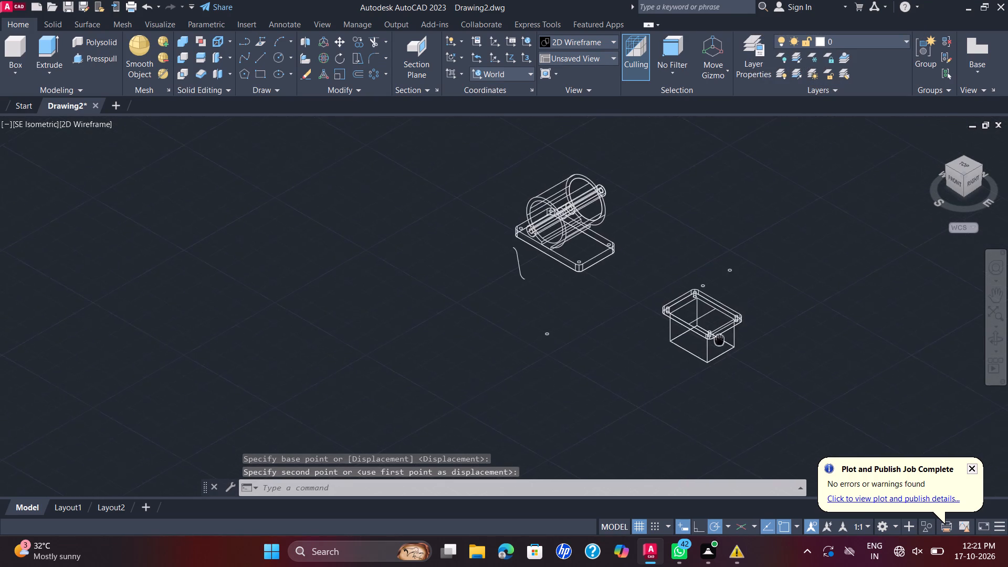
Union the 102 by 74 by 66 box with the rounded corner-hole plate on top of it.
{"action": "middle_click_drag", "start_coordinate": [713, 348], "coordinate": [708, 348]}
{"action": "scroll", "coordinate": [647, 248], "scroll_direction": "up", "scroll_amount": 2}
{"action": "scroll", "coordinate": [645, 246], "scroll_direction": "down", "scroll_amount": 1}
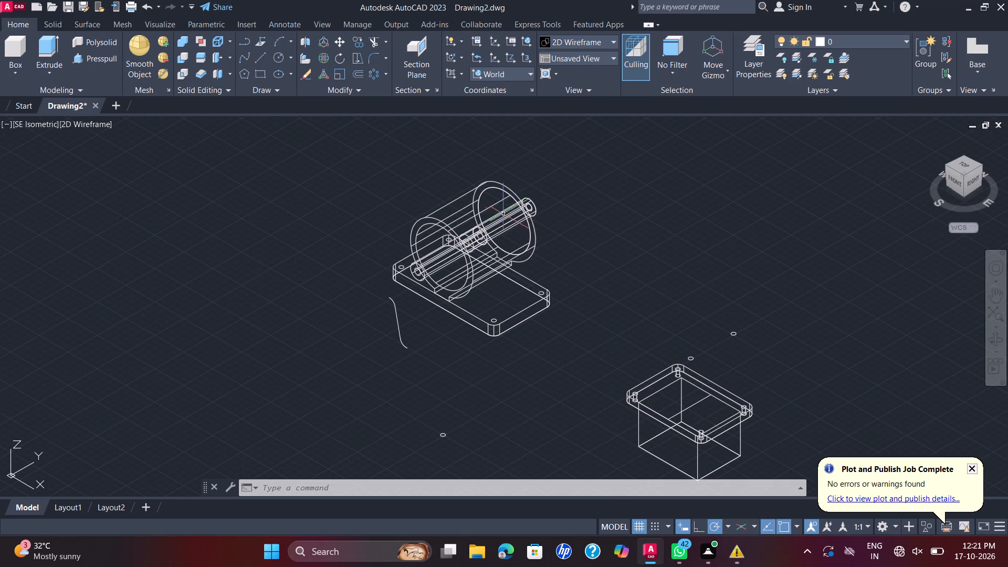
{"action": "scroll", "coordinate": [559, 210], "scroll_direction": "up", "scroll_amount": 1}
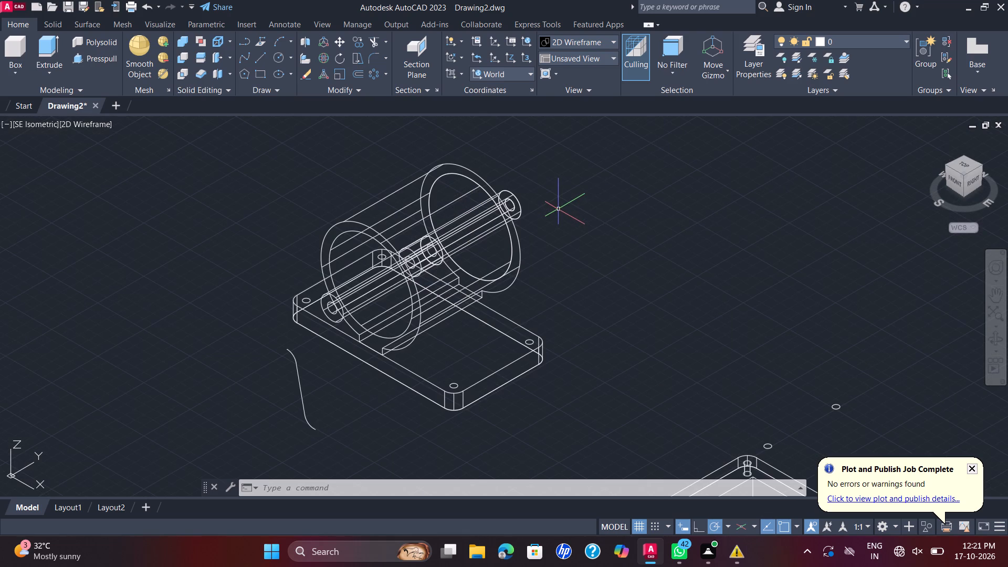
{"action": "scroll", "coordinate": [556, 207], "scroll_direction": "up", "scroll_amount": 1}
{"action": "scroll", "coordinate": [556, 207], "scroll_direction": "down", "scroll_amount": 2}
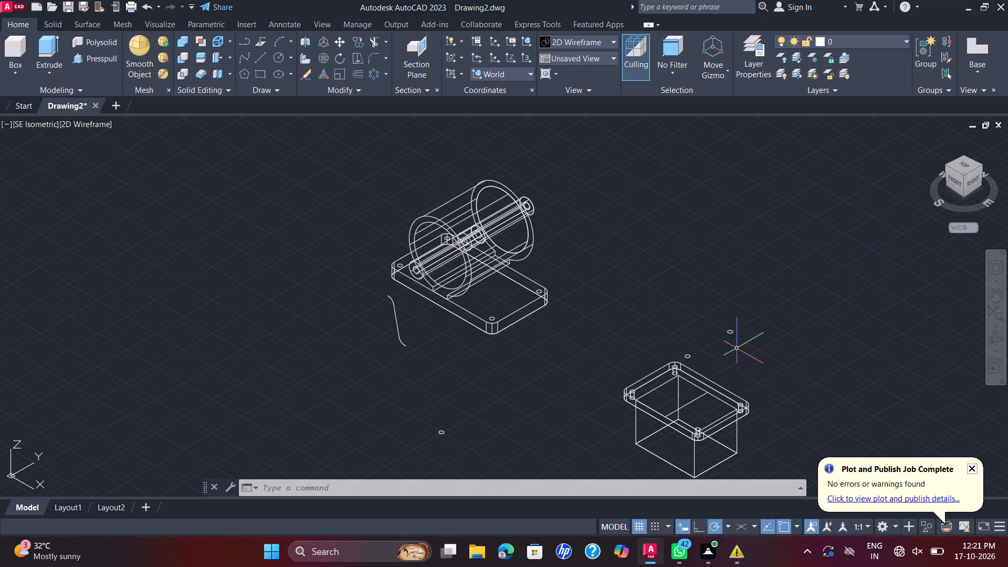
{"action": "middle_click_drag", "start_coordinate": [733, 348], "coordinate": [686, 273]}
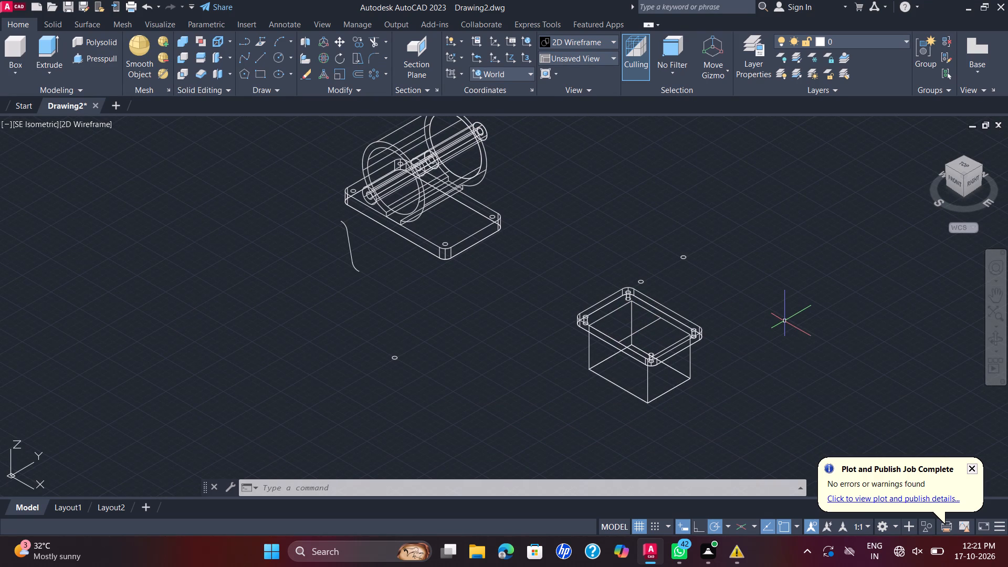
{"action": "left_click", "coordinate": [785, 321]}
{"action": "left_click", "coordinate": [517, 369]}
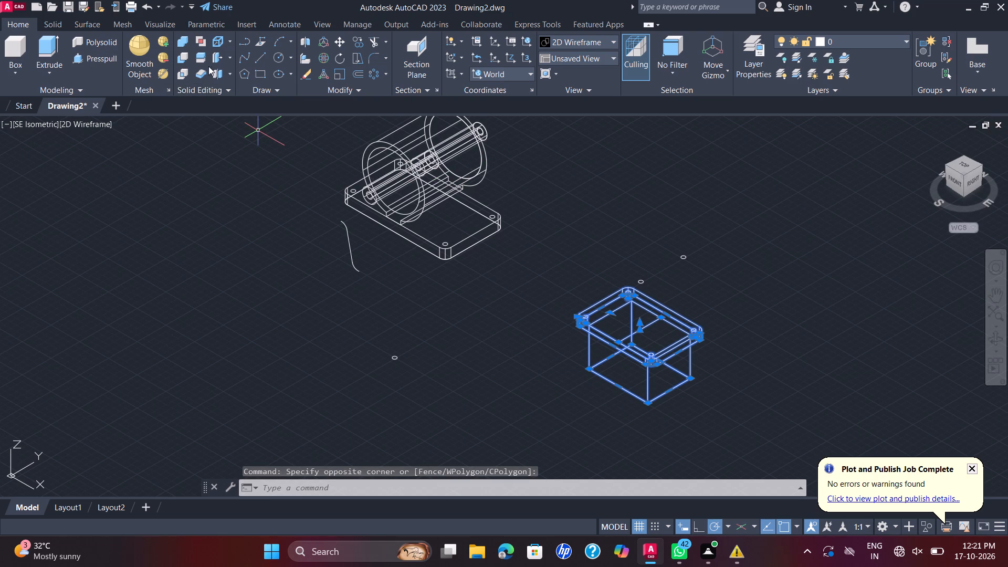
{"action": "left_click", "coordinate": [180, 43]}
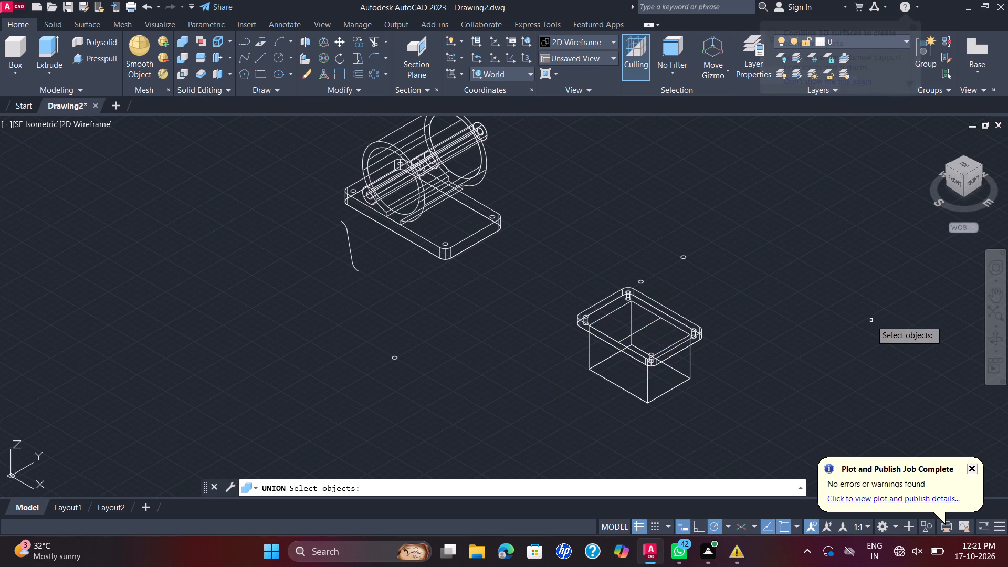
{"action": "left_click", "coordinate": [859, 317]}
{"action": "left_click", "coordinate": [515, 374]}
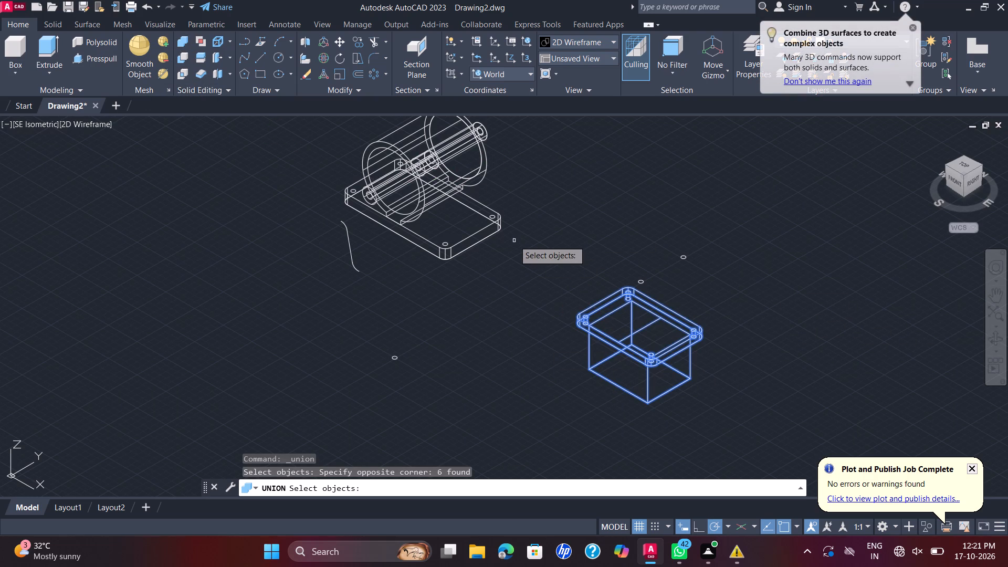
{"action": "key", "text": "Return"}
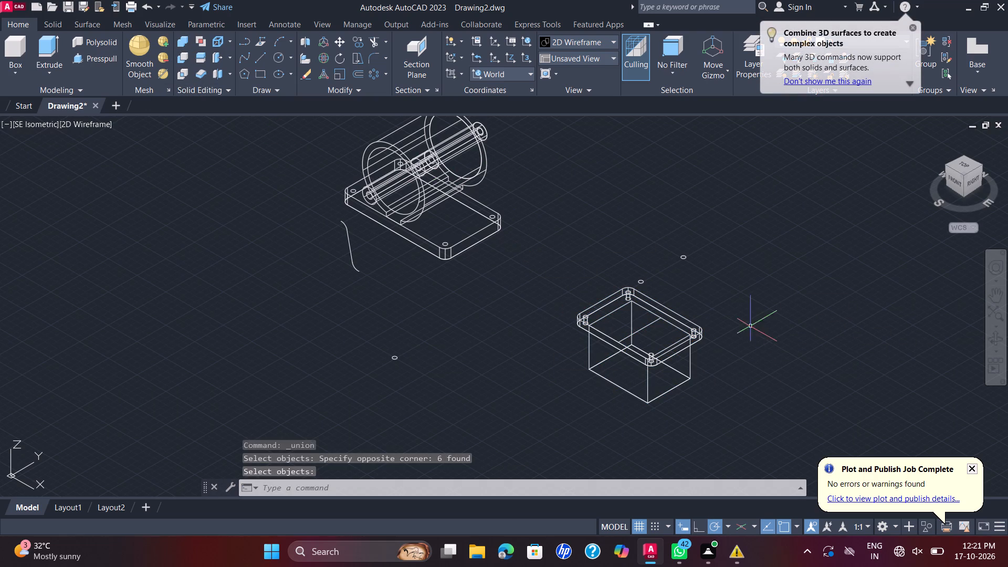
Erase the helper line across the box's top face.
{"action": "left_click", "coordinate": [640, 331]}
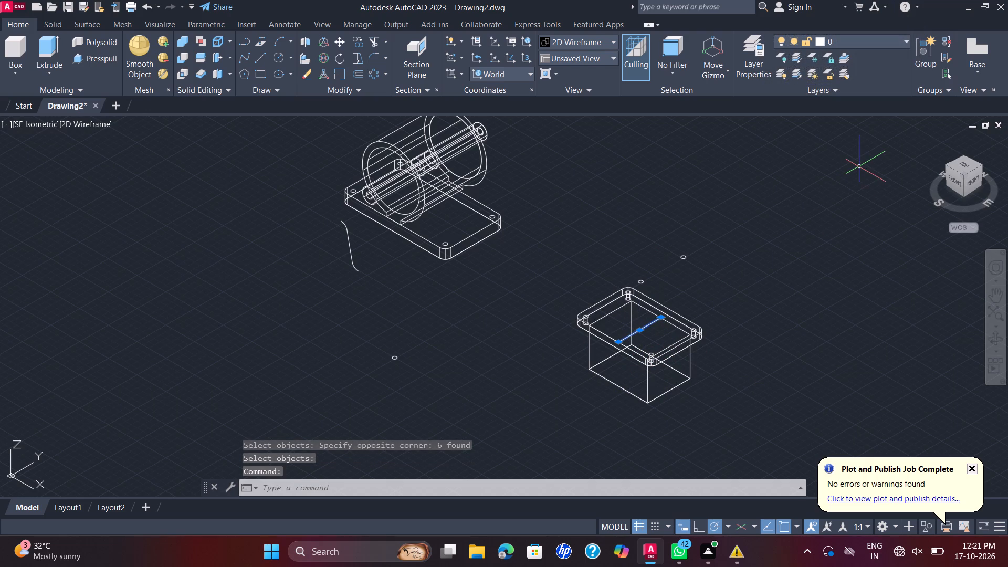
{"action": "key", "text": "Delete"}
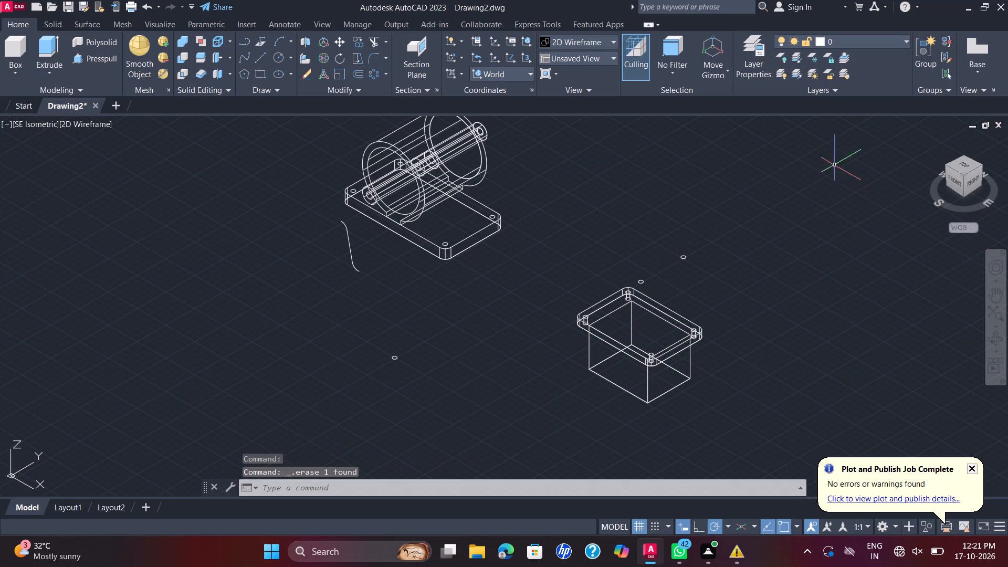
Switch the visual style to Shades of Gray.
{"action": "scroll", "coordinate": [595, 165], "scroll_direction": "down", "scroll_amount": 1}
{"action": "middle_click_drag", "start_coordinate": [594, 170], "coordinate": [591, 293]}
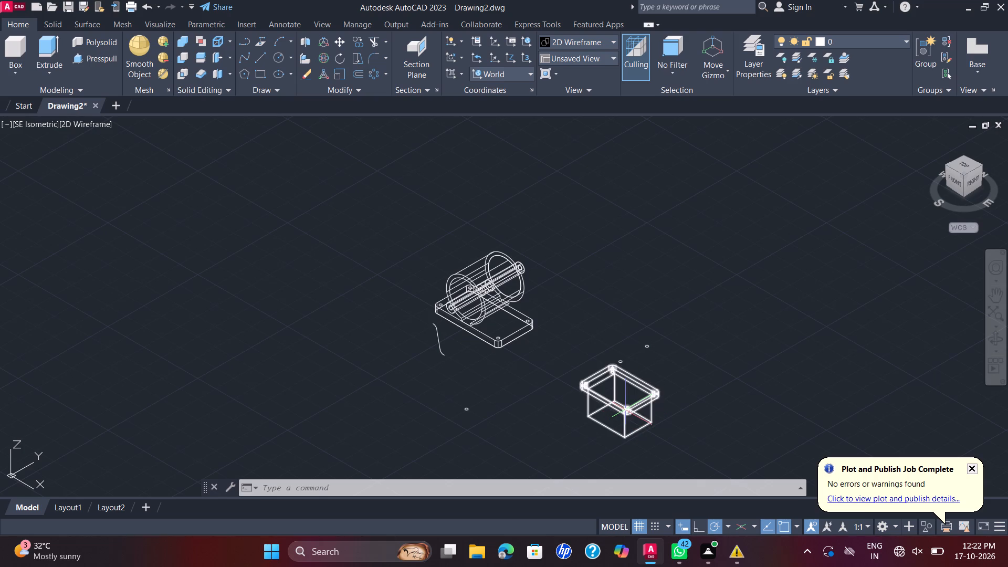
{"action": "left_click", "coordinate": [88, 128]}
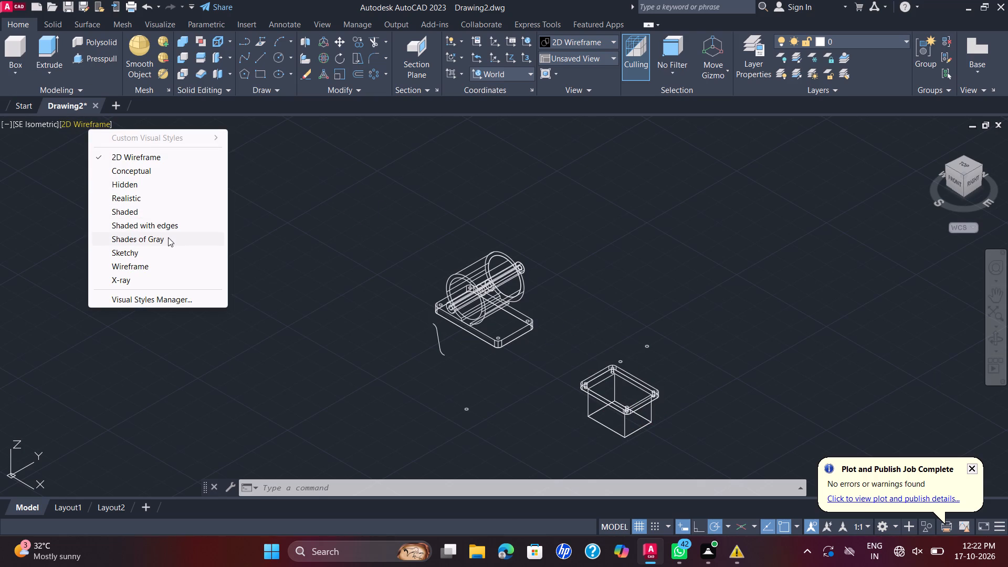
{"action": "left_click", "coordinate": [167, 237]}
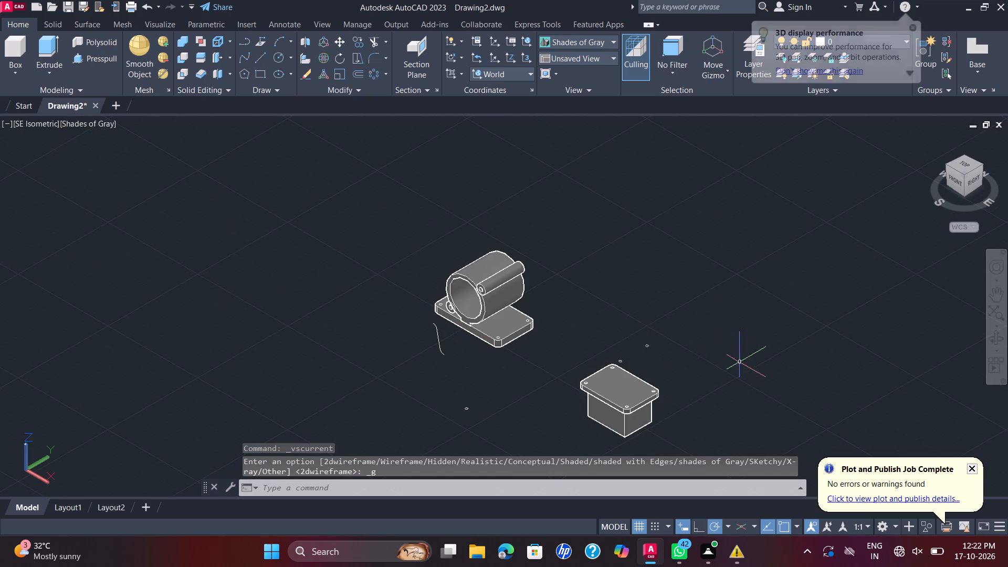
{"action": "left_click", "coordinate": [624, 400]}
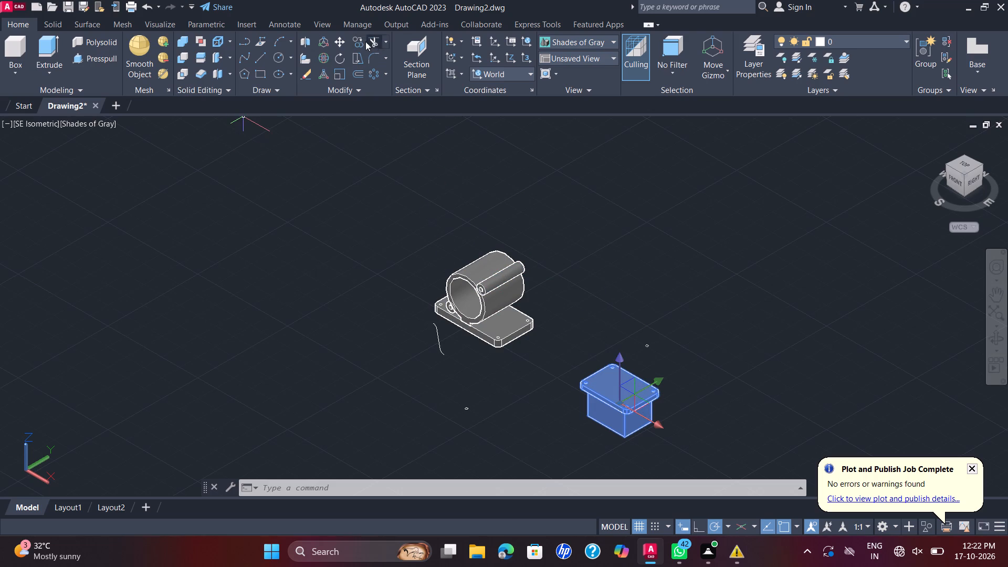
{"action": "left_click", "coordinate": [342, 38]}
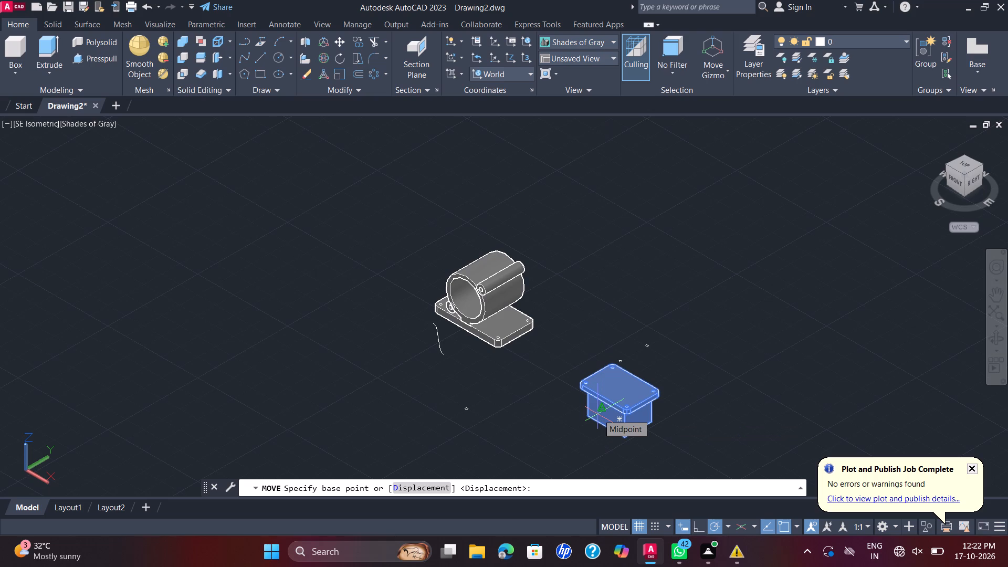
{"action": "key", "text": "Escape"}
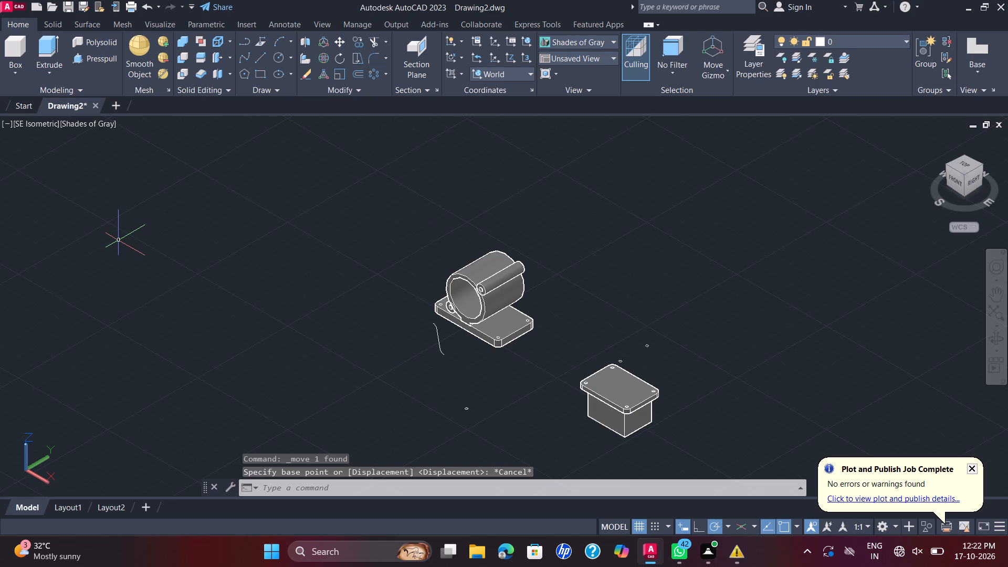
Calculate 76+76 in the quick calculator.
{"action": "key", "text": "ctrl+8"}
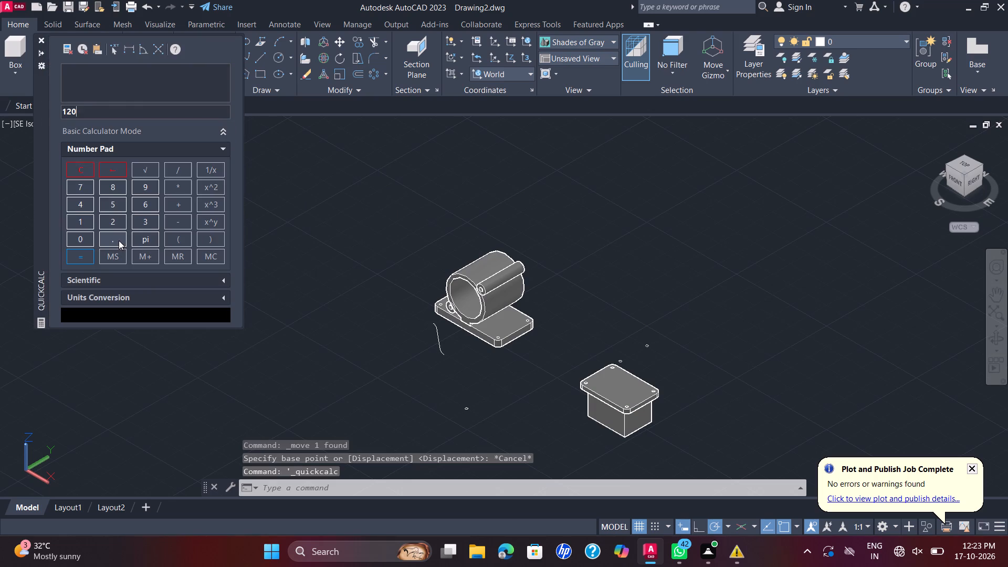
{"action": "key", "text": "BackSpace"}
{"action": "key", "text": "BackSpace"}
{"action": "key", "text": "BackSpace"}
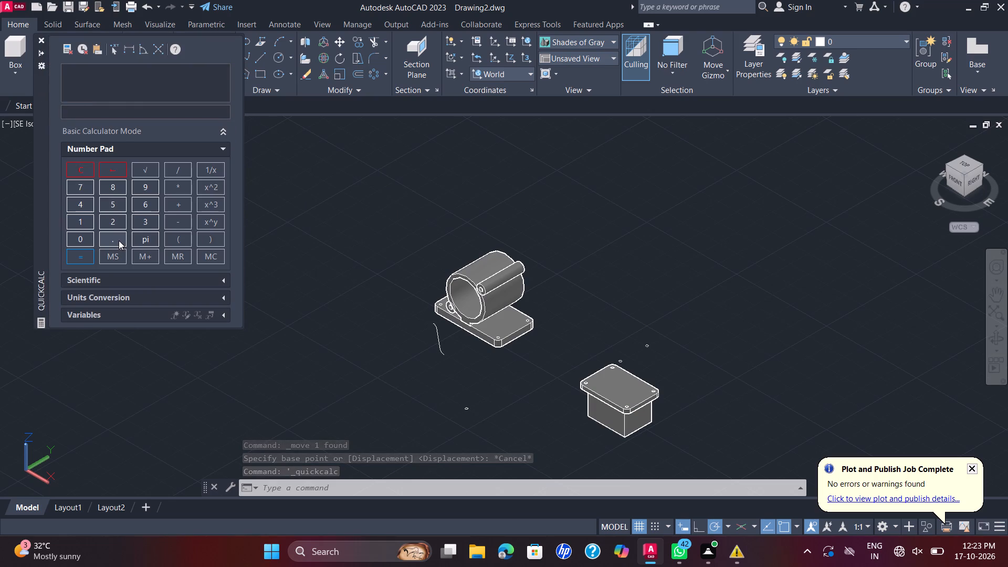
{"action": "type", "text": "76"}
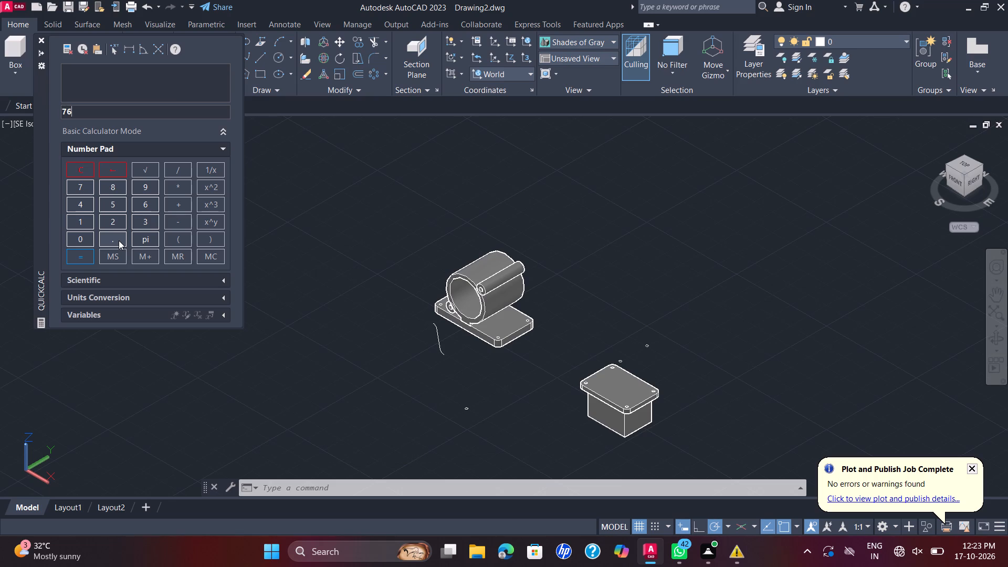
{"action": "key", "text": "plus"}
{"action": "type", "text": "76"}
{"action": "key", "text": "Return"}
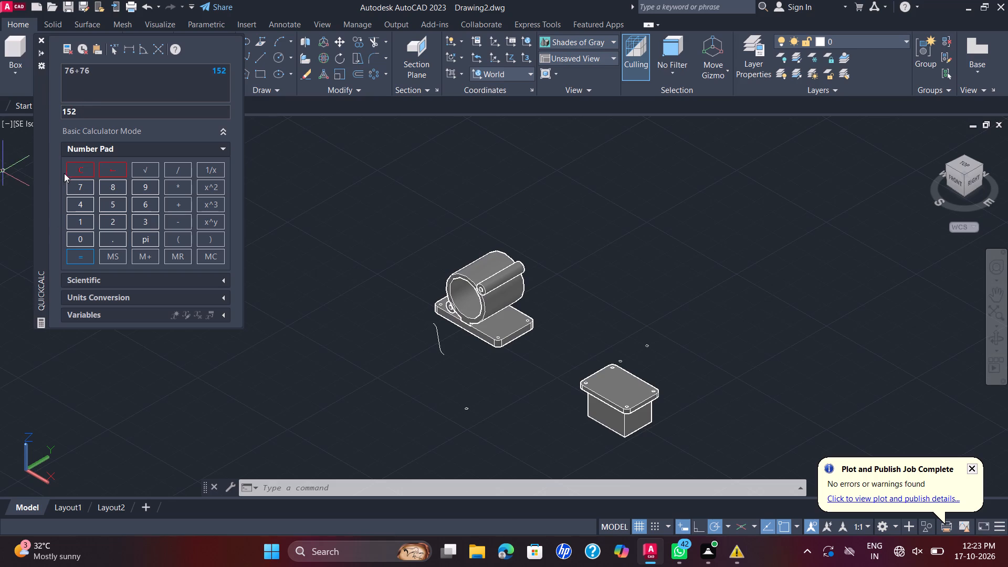
{"action": "left_click", "coordinate": [332, 163]}
{"action": "left_click", "coordinate": [312, 159]}
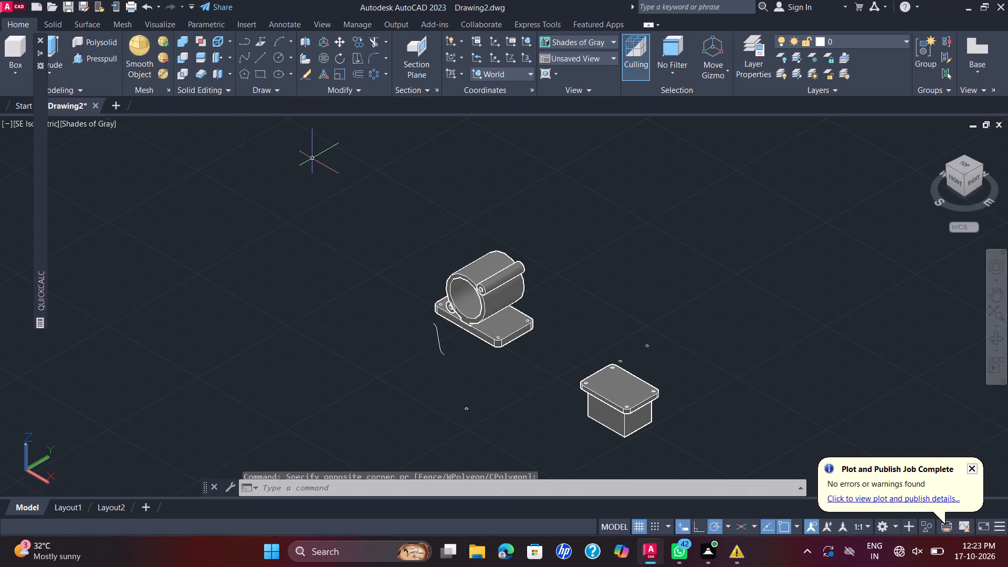
Draw a vertical line 152 long upward from the midpoint of the base plate's lower long edge at the cylinder's open end.
{"action": "left_click", "coordinate": [254, 57]}
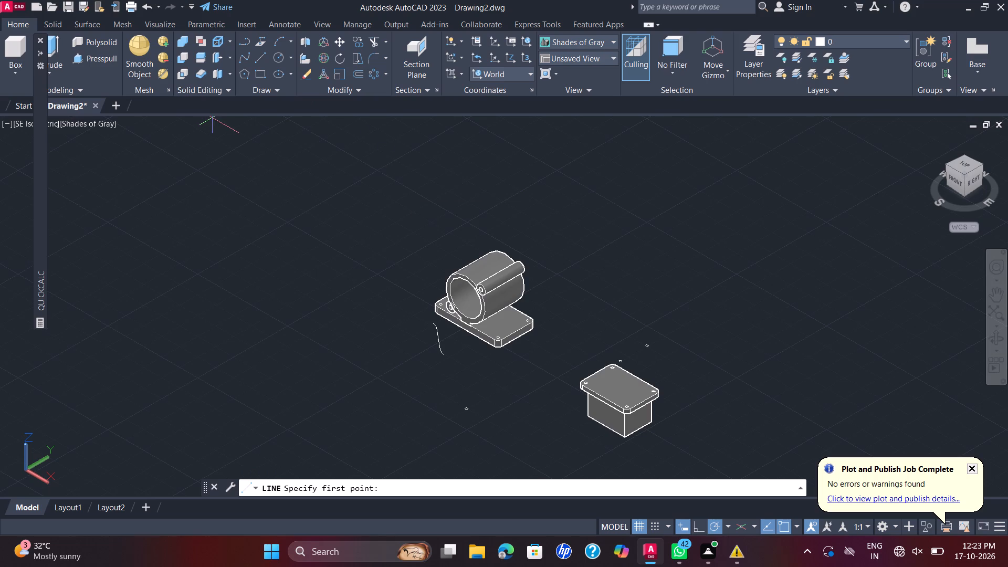
{"action": "scroll", "coordinate": [463, 319], "scroll_direction": "up", "scroll_amount": 4}
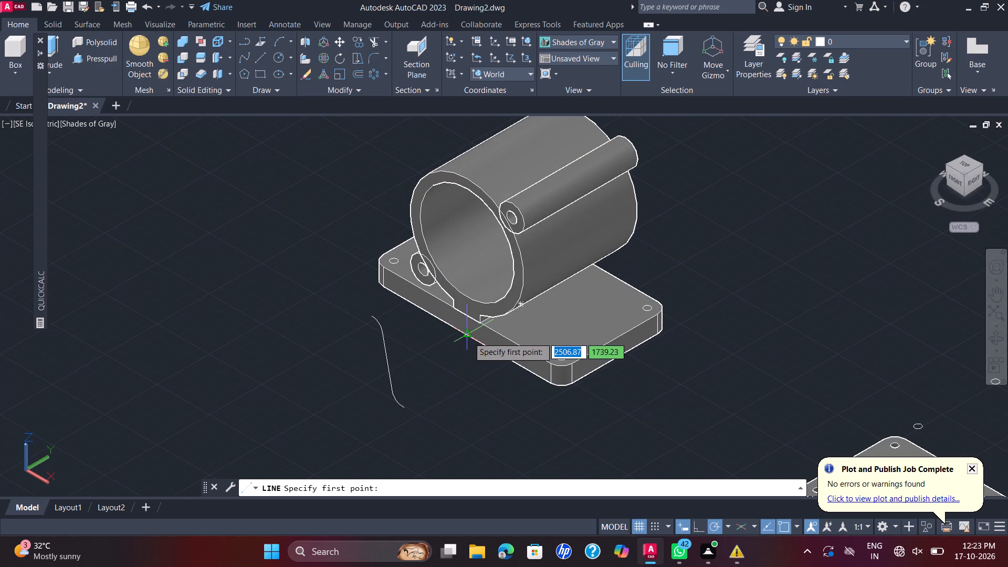
{"action": "left_click", "coordinate": [468, 337]}
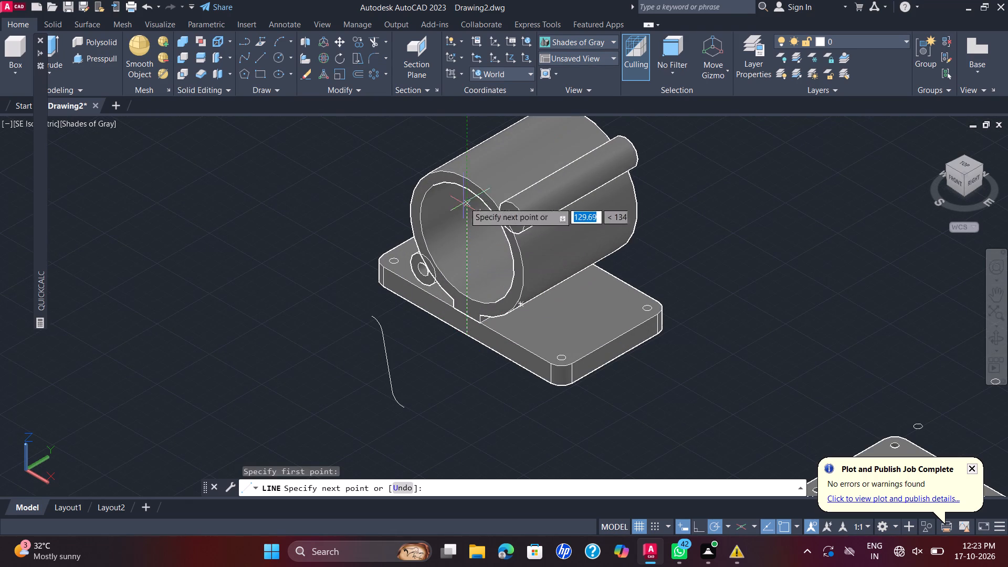
{"action": "scroll", "coordinate": [470, 193], "scroll_direction": "down", "scroll_amount": 2}
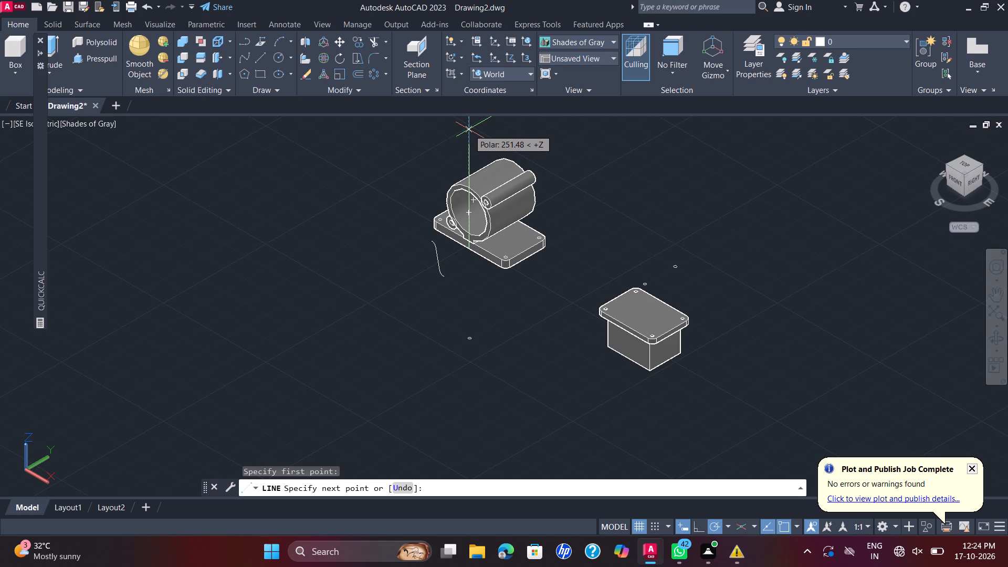
{"action": "type", "text": "152"}
{"action": "key", "text": "Return"}
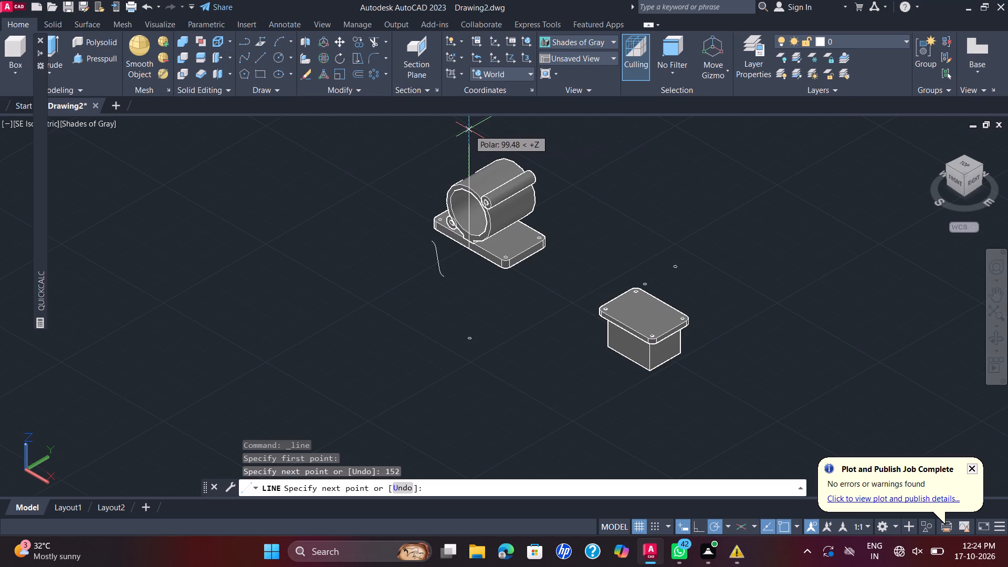
{"action": "key", "text": "Escape"}
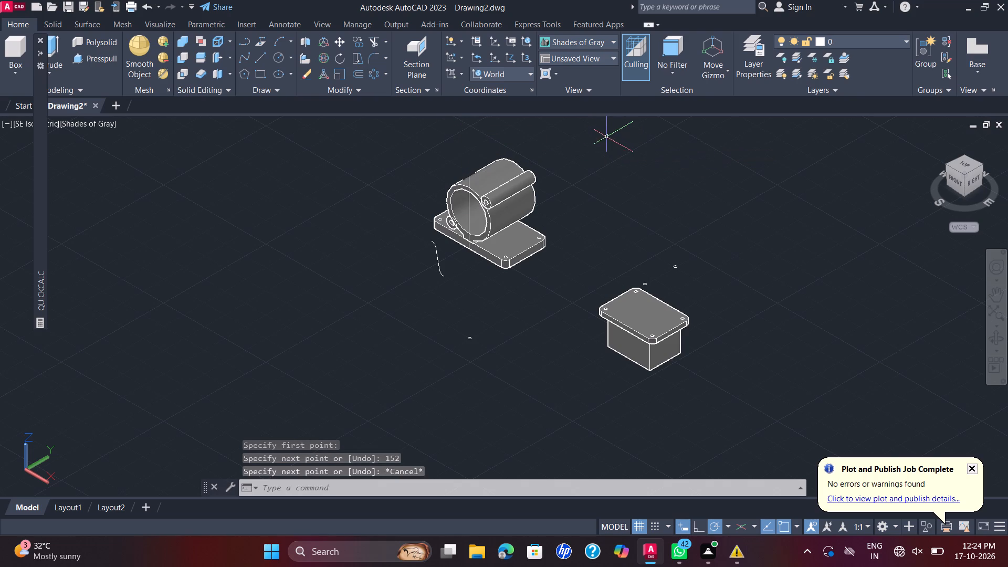
Move the joined box and plate from the midpoint of the plate's lower long edge to the top end of the 152 vertical line.
{"action": "left_click", "coordinate": [656, 321]}
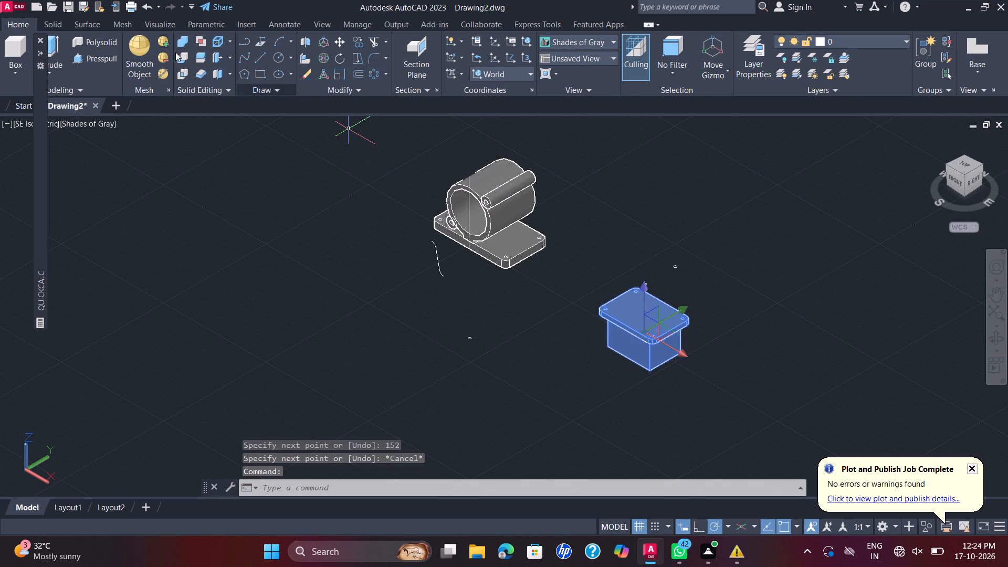
{"action": "left_click", "coordinate": [338, 43]}
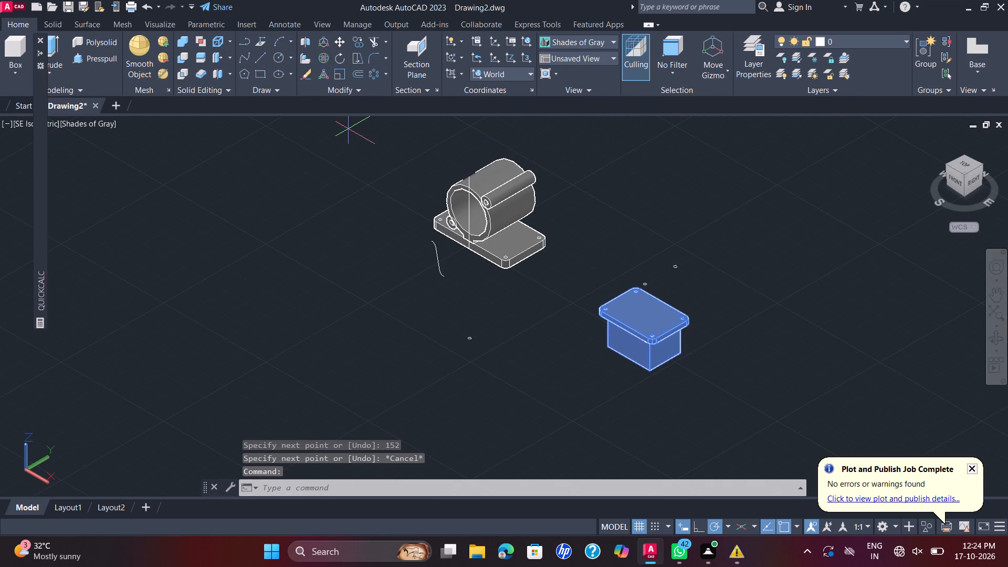
{"action": "scroll", "coordinate": [594, 383], "scroll_direction": "up", "scroll_amount": 3}
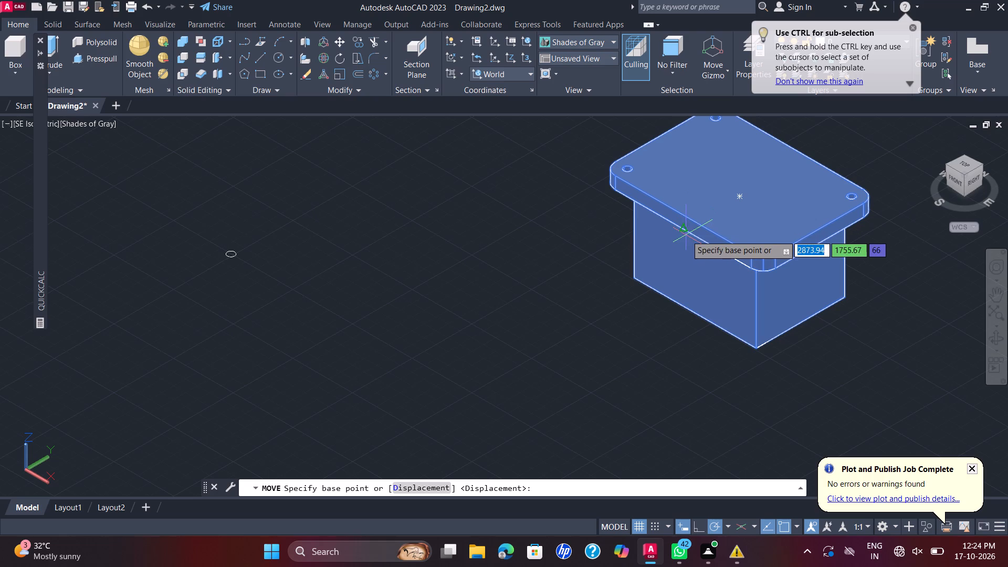
{"action": "left_click", "coordinate": [684, 232]}
{"action": "scroll", "coordinate": [678, 232], "scroll_direction": "down", "scroll_amount": 3}
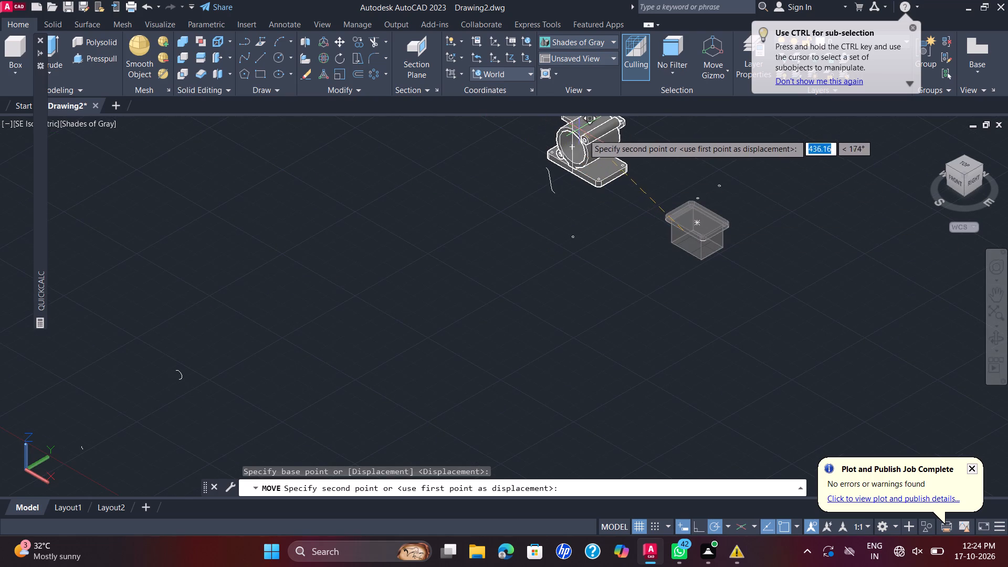
{"action": "middle_click_drag", "start_coordinate": [586, 156], "coordinate": [575, 270]}
{"action": "scroll", "coordinate": [564, 221], "scroll_direction": "up", "scroll_amount": 2}
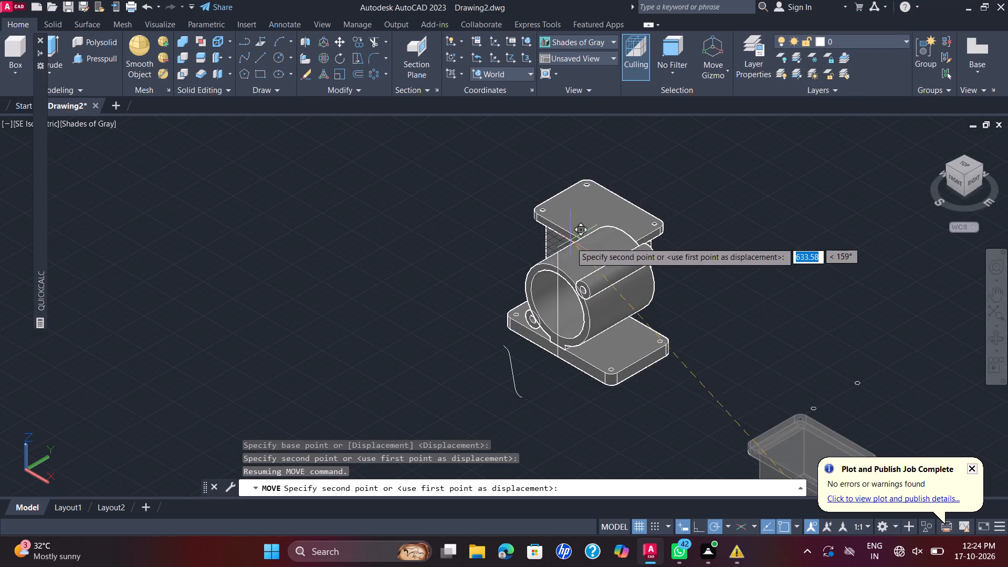
{"action": "scroll", "coordinate": [569, 248], "scroll_direction": "up", "scroll_amount": 2}
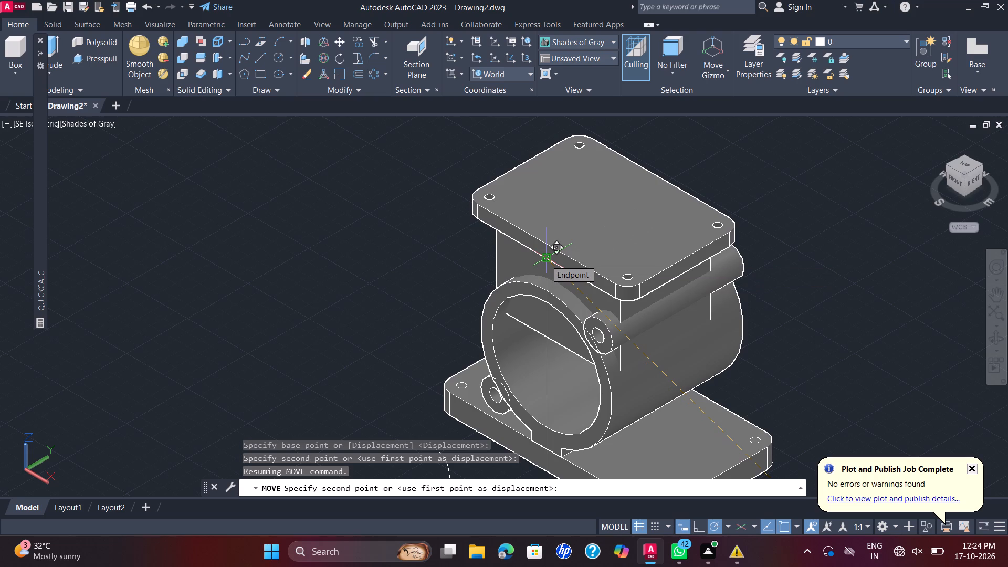
{"action": "left_click", "coordinate": [545, 260]}
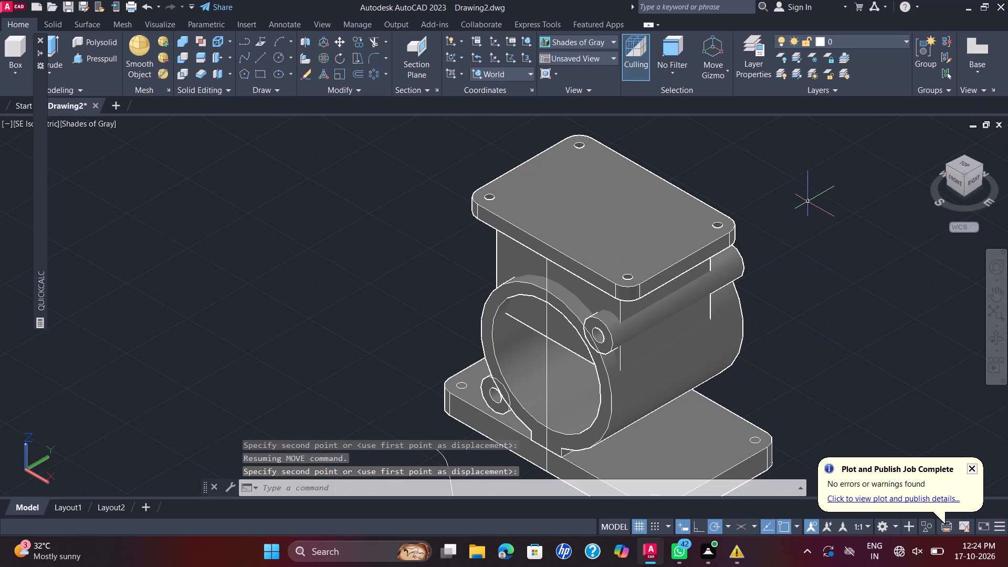
Examine how the joined box and top plate sit over the cylinder and its lugs, from isometric round to front.
{"action": "scroll", "coordinate": [802, 202], "scroll_direction": "down", "scroll_amount": 1}
{"action": "middle_click_drag", "start_coordinate": [802, 202], "coordinate": [778, 173]}
{"action": "scroll", "coordinate": [776, 173], "scroll_direction": "up", "scroll_amount": 1}
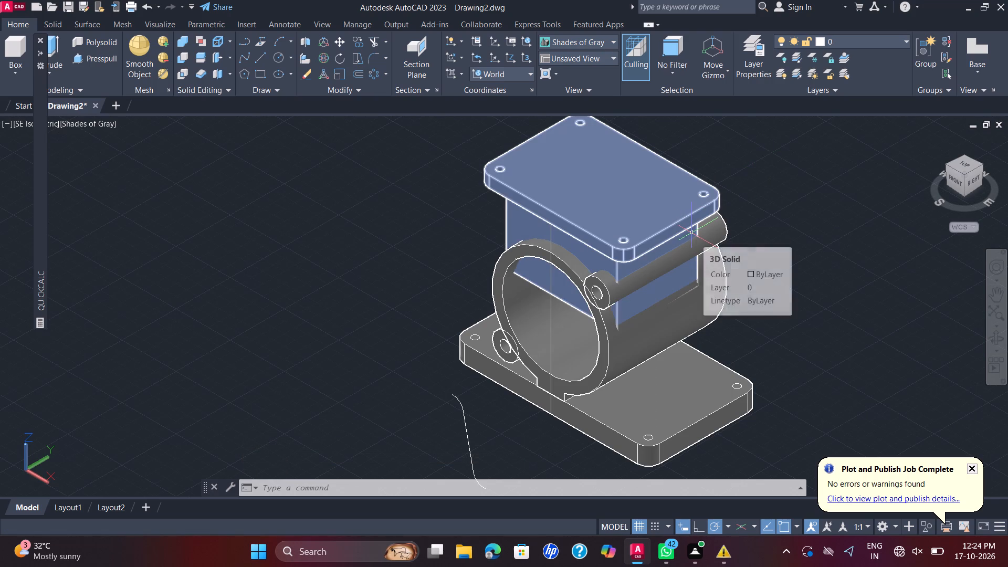
{"action": "scroll", "coordinate": [561, 223], "scroll_direction": "up", "scroll_amount": 1}
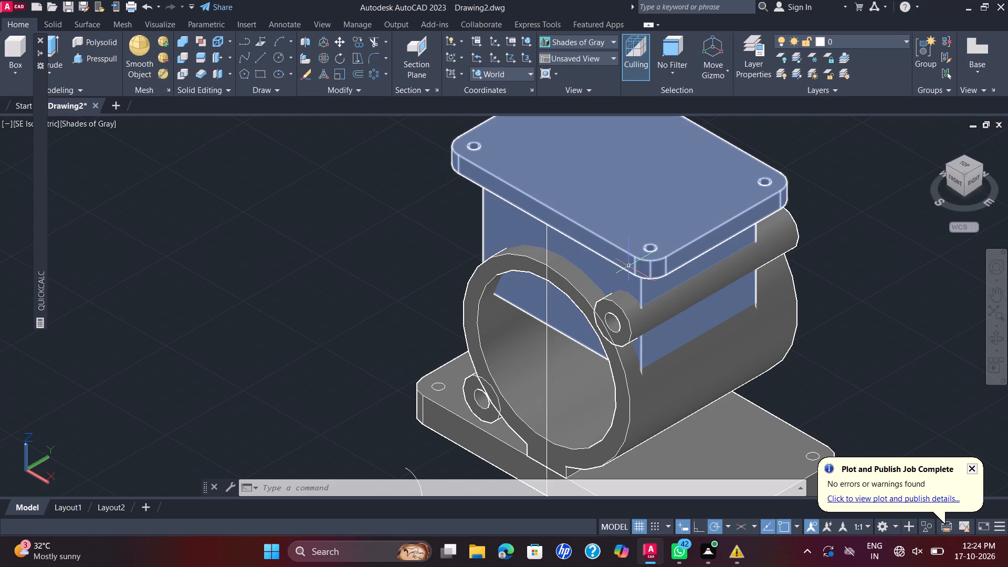
{"action": "scroll", "coordinate": [636, 278], "scroll_direction": "down", "scroll_amount": 1}
{"action": "middle_click_drag", "start_coordinate": [637, 280], "coordinate": [679, 288], "text": "shift"}
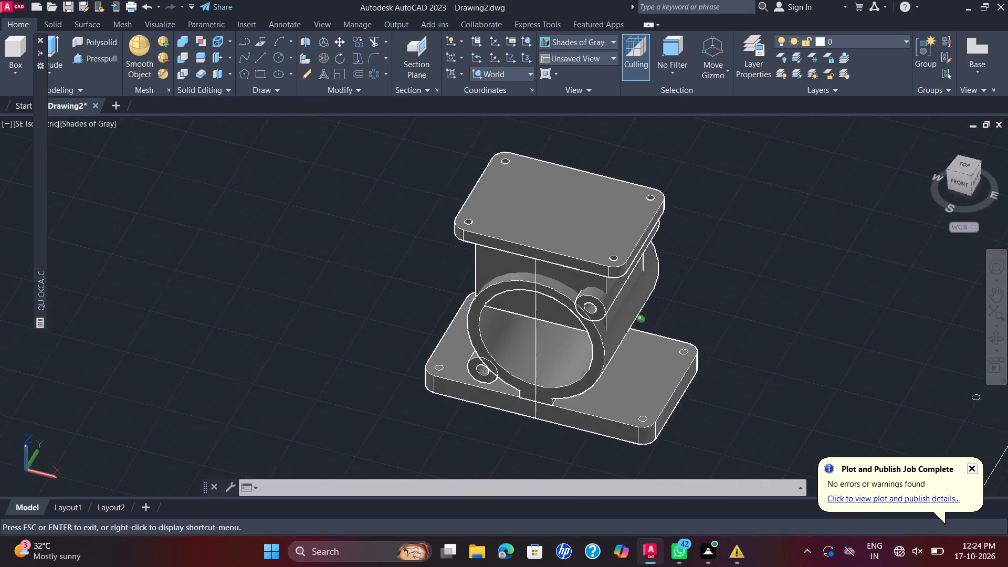
{"action": "middle_click_drag", "start_coordinate": [679, 288], "coordinate": [749, 275], "text": "shift"}
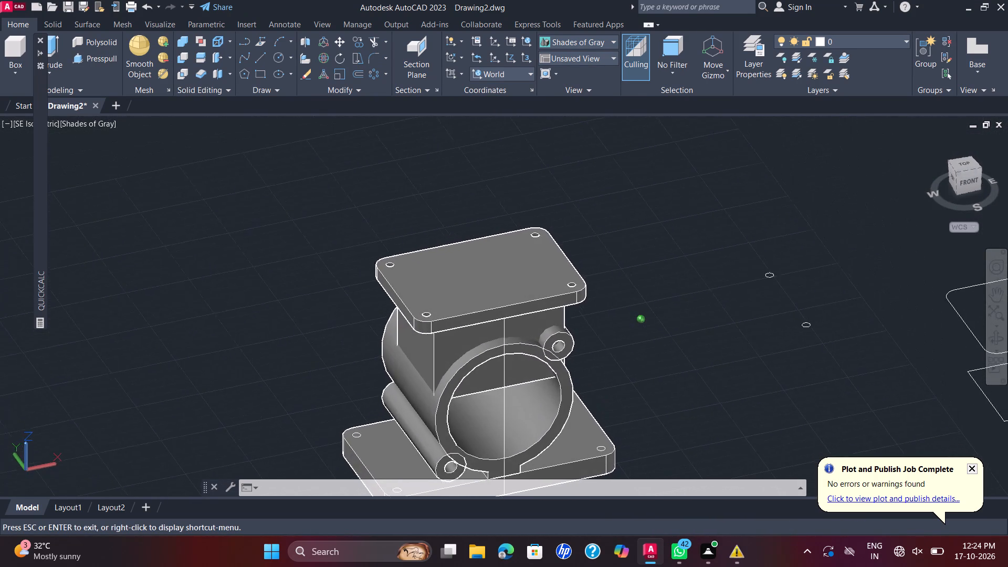
{"action": "middle_click_drag", "start_coordinate": [749, 275], "coordinate": [695, 264], "text": "shift"}
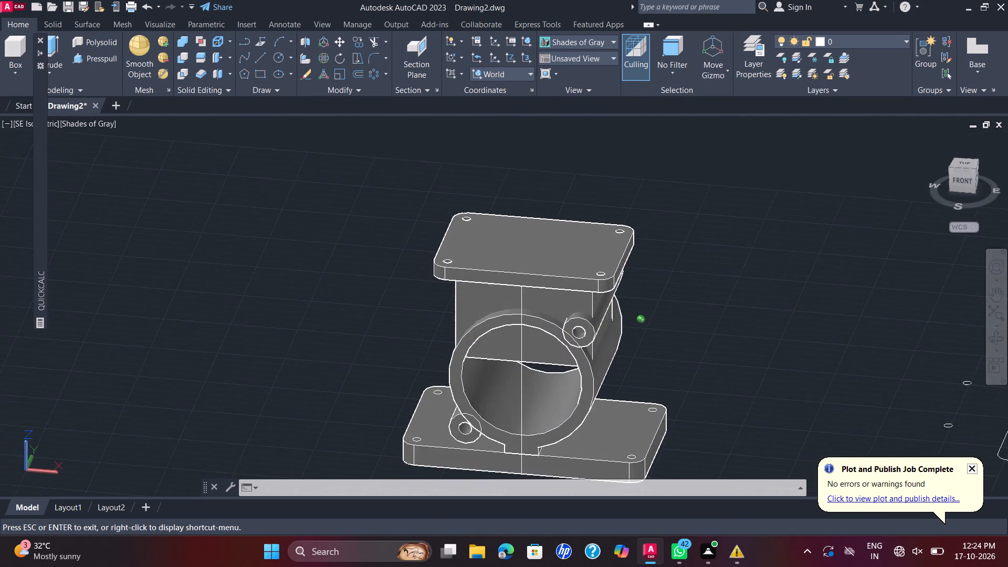
{"action": "middle_click_drag", "start_coordinate": [695, 264], "coordinate": [713, 225], "text": "shift"}
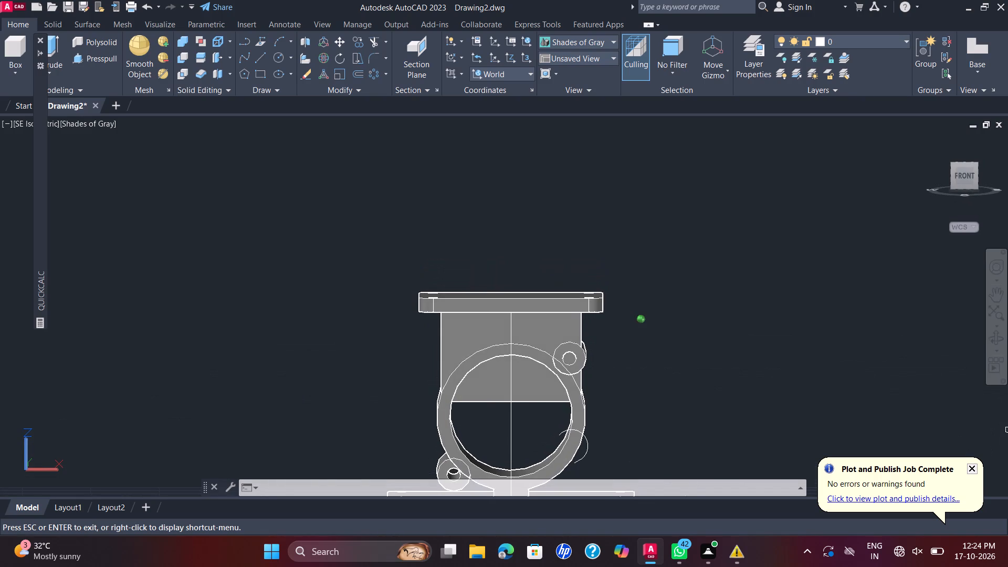
{"action": "middle_click_drag", "start_coordinate": [713, 225], "coordinate": [712, 233], "text": "shift"}
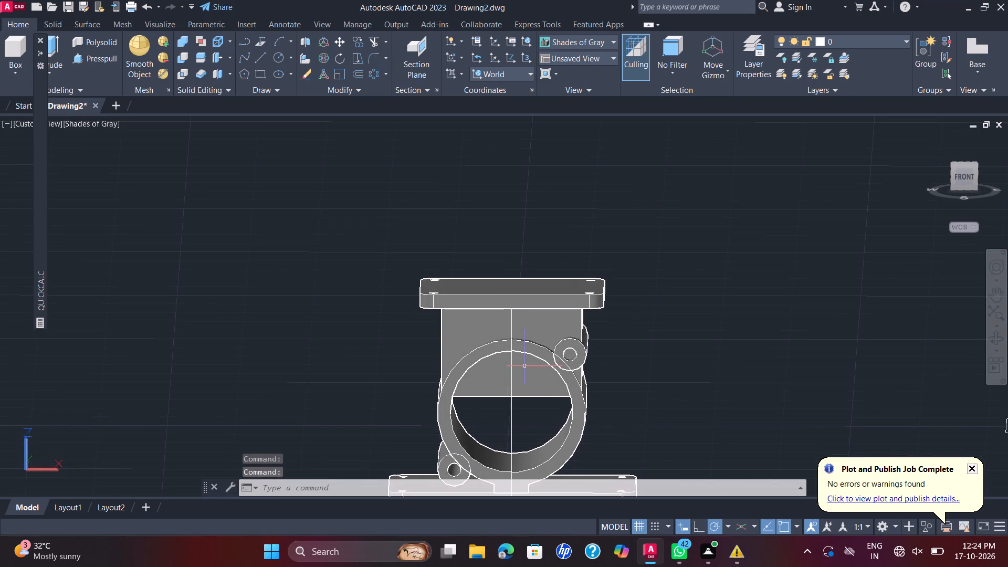
{"action": "left_click", "coordinate": [511, 413]}
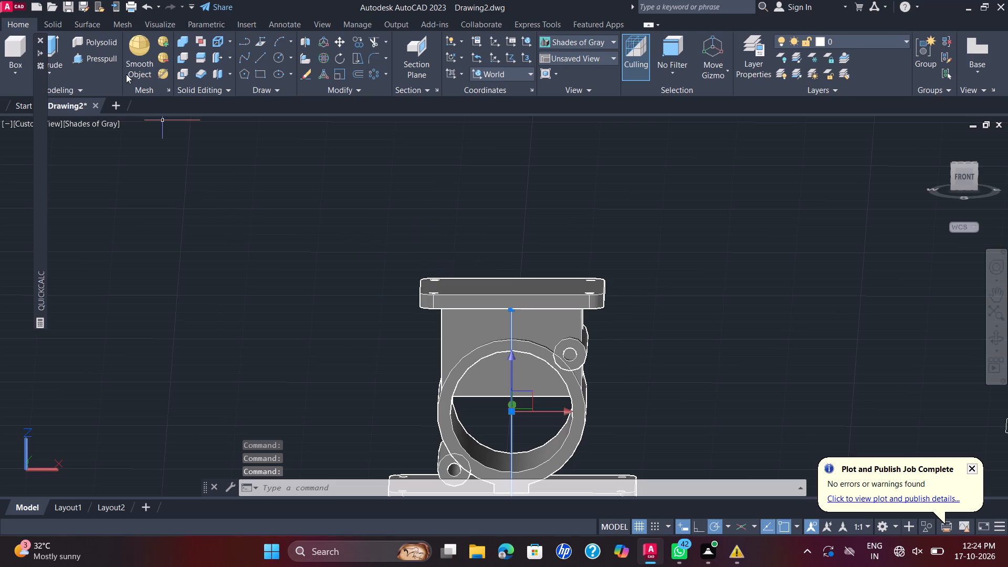
{"action": "key", "text": "Escape"}
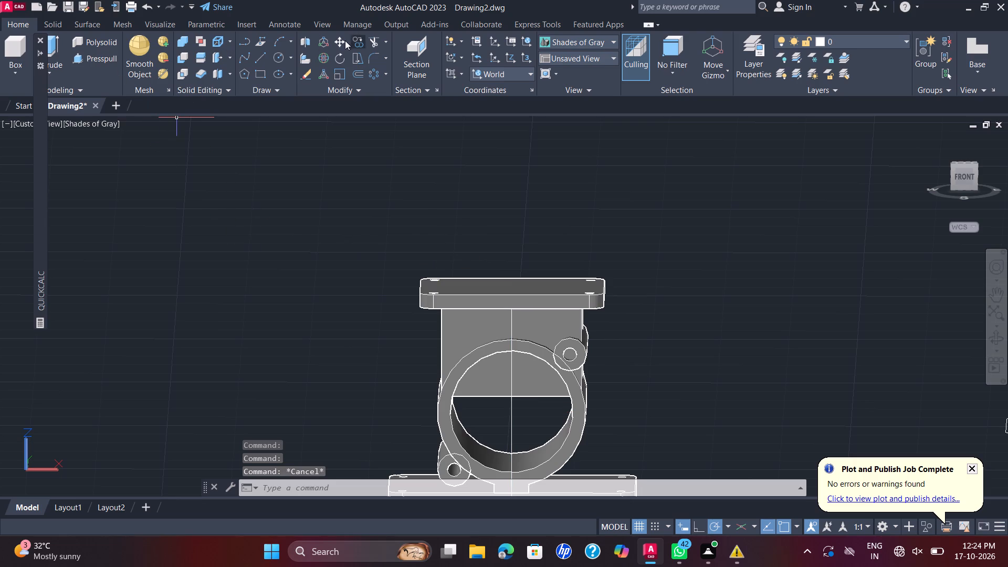
Move the joined box and plate slightly sideways toward the upper lug, from the midpoint of the plate's lower long edge.
{"action": "left_click", "coordinate": [341, 40]}
{"action": "left_click", "coordinate": [565, 310]}
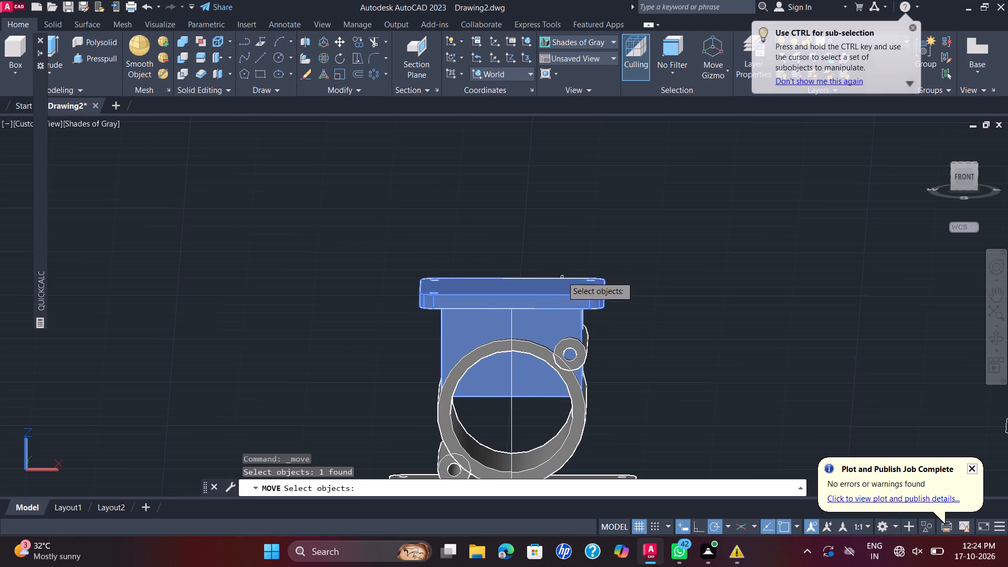
{"action": "right_click", "coordinate": [559, 265]}
{"action": "scroll", "coordinate": [517, 315], "scroll_direction": "up", "scroll_amount": 1}
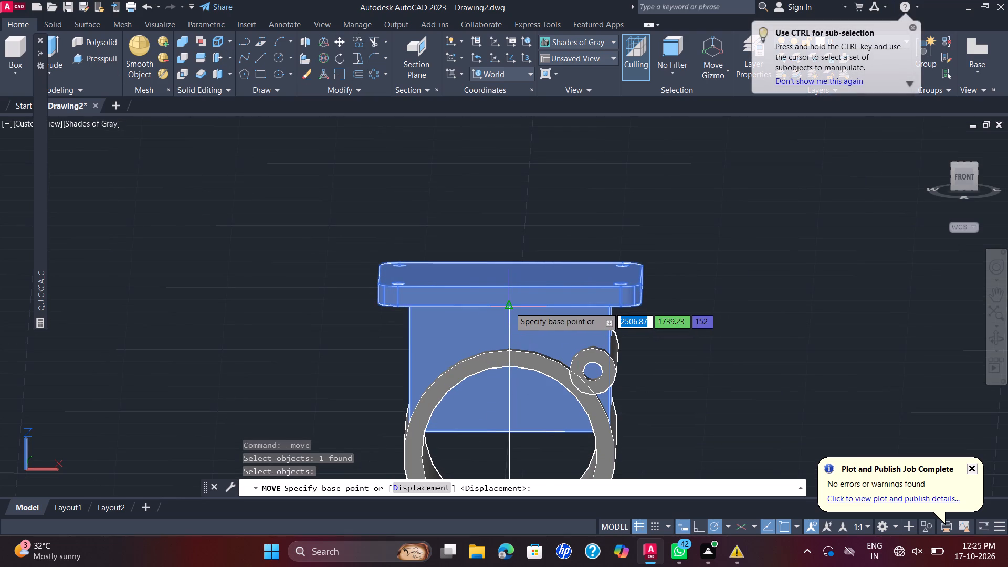
{"action": "left_click", "coordinate": [509, 307]}
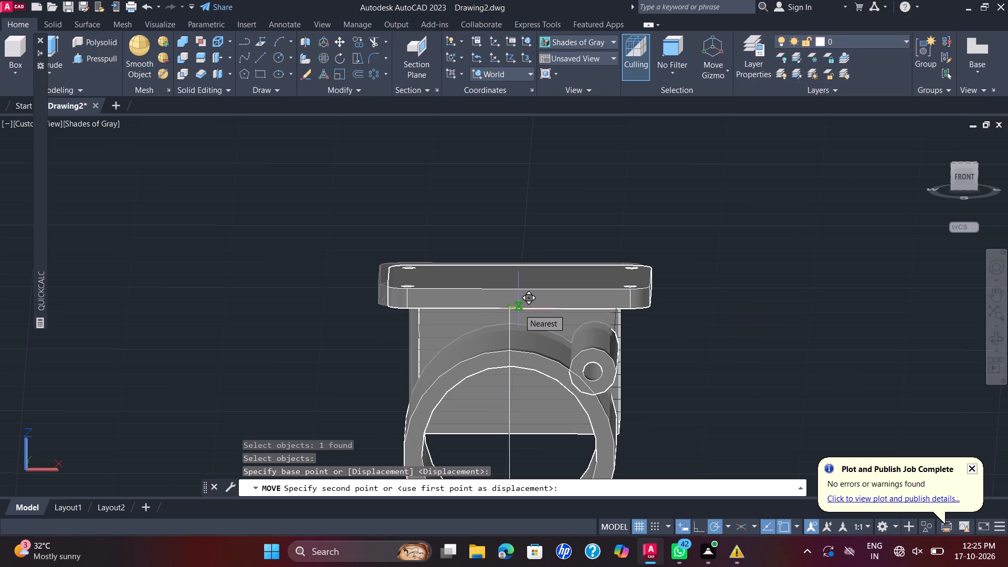
{"action": "left_click", "coordinate": [519, 309]}
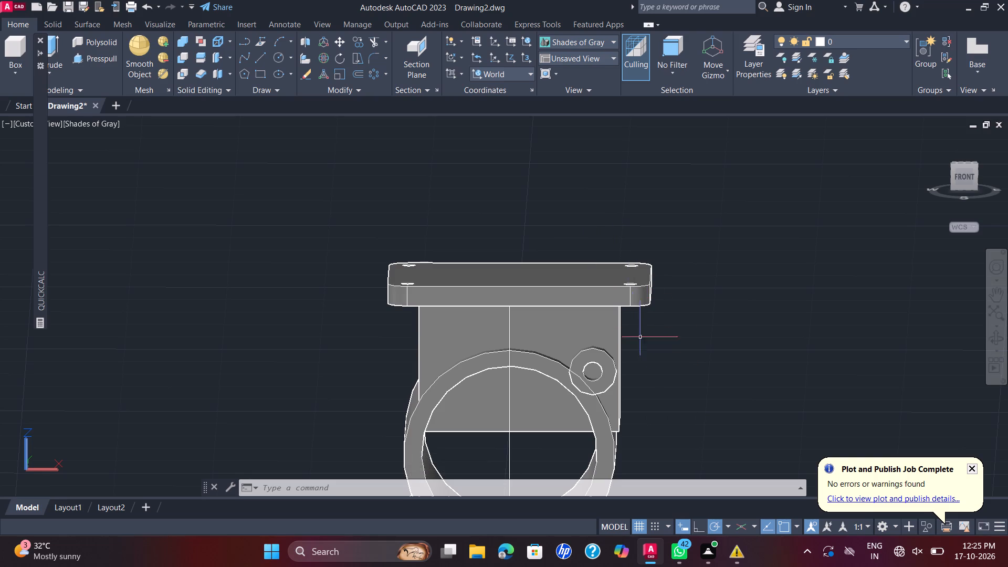
Move the joined box and plate from the box's vertical side edge to the outer edge of the upper lug.
{"action": "scroll", "coordinate": [653, 359], "scroll_direction": "up", "scroll_amount": 2}
{"action": "scroll", "coordinate": [596, 366], "scroll_direction": "up", "scroll_amount": 1}
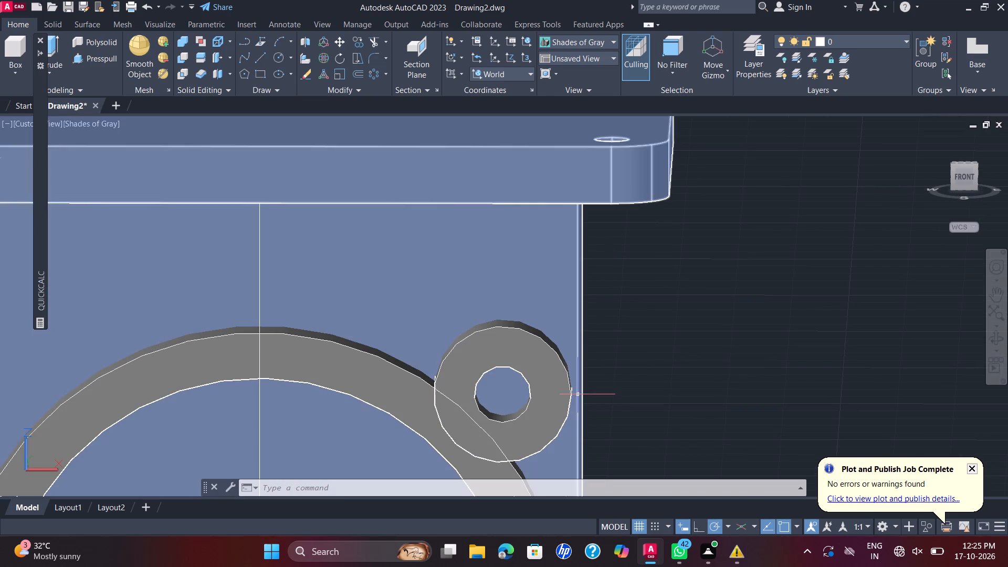
{"action": "left_click", "coordinate": [578, 395]}
{"action": "right_click_drag", "start_coordinate": [655, 325], "coordinate": [648, 325]}
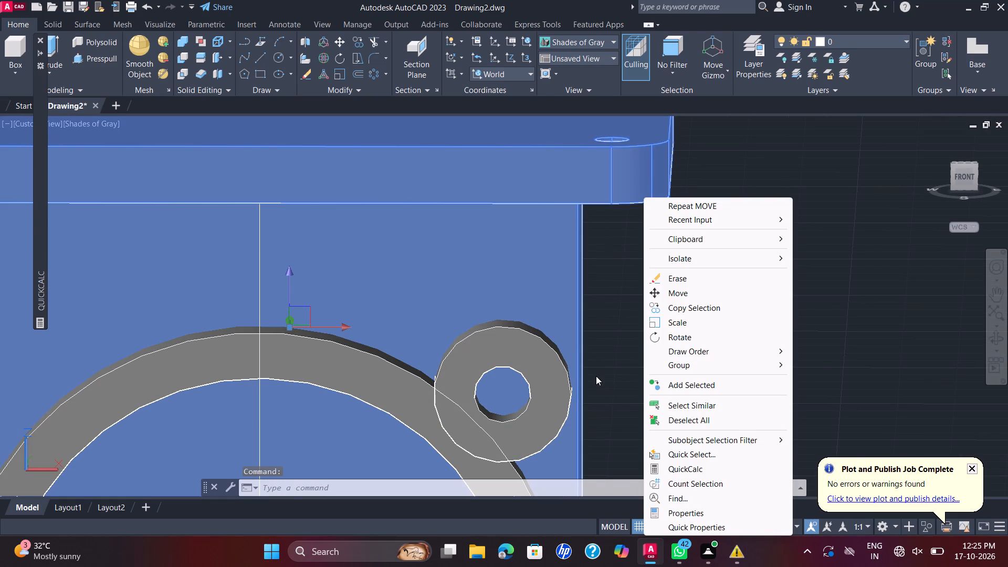
{"action": "key", "text": "space"}
{"action": "key", "text": "space"}
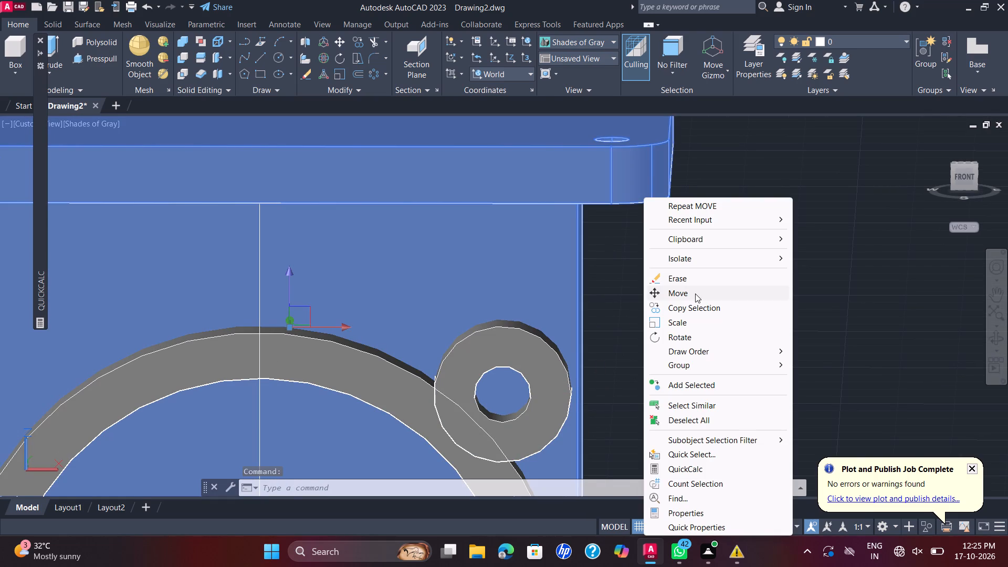
{"action": "left_click", "coordinate": [699, 295]}
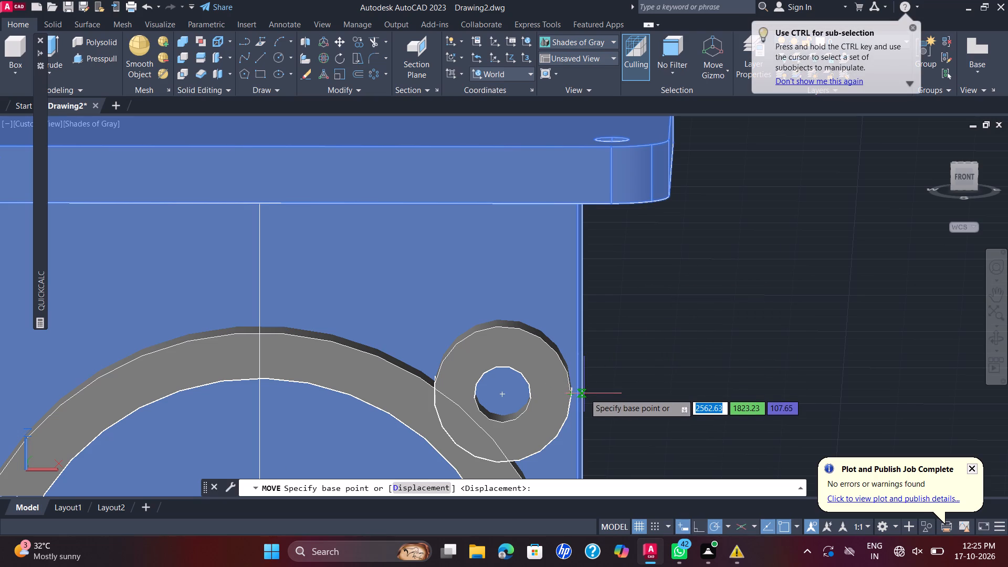
{"action": "left_click", "coordinate": [581, 394]}
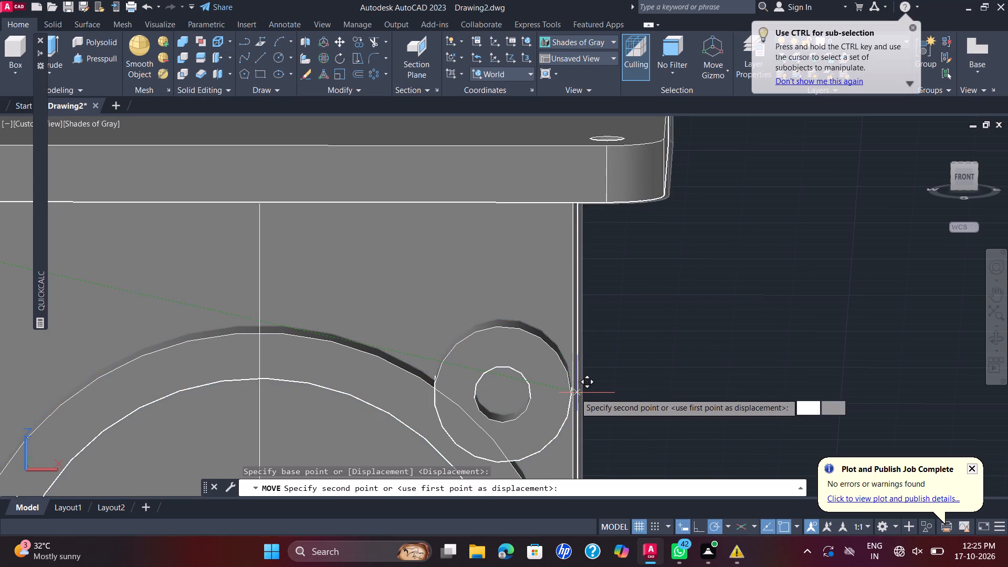
{"action": "left_click", "coordinate": [571, 393]}
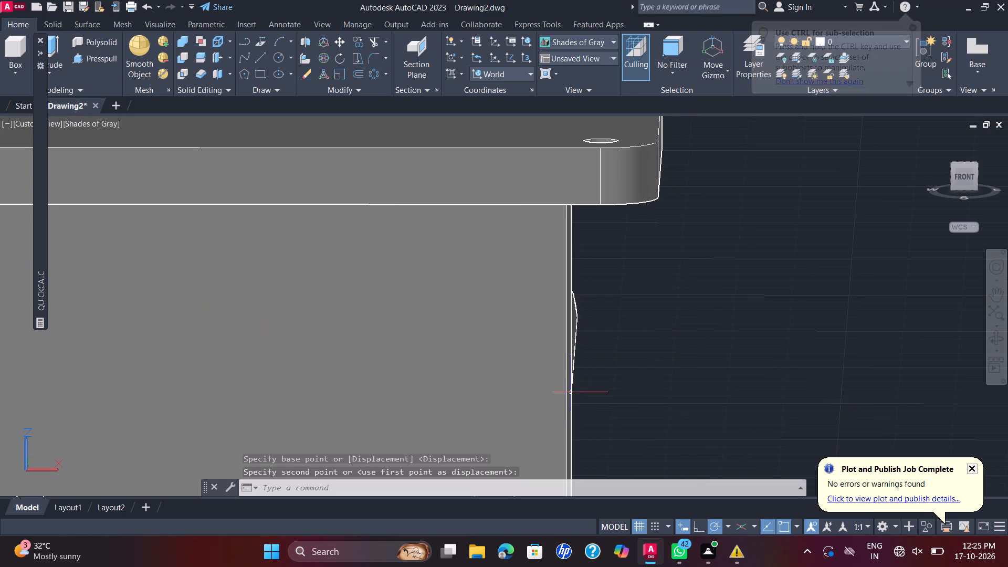
Undo the last move of the upper flanged block.
{"action": "scroll", "coordinate": [575, 391], "scroll_direction": "down", "scroll_amount": 4}
{"action": "middle_click_drag", "start_coordinate": [583, 376], "coordinate": [589, 346]}
{"action": "key", "text": "ctrl+z"}
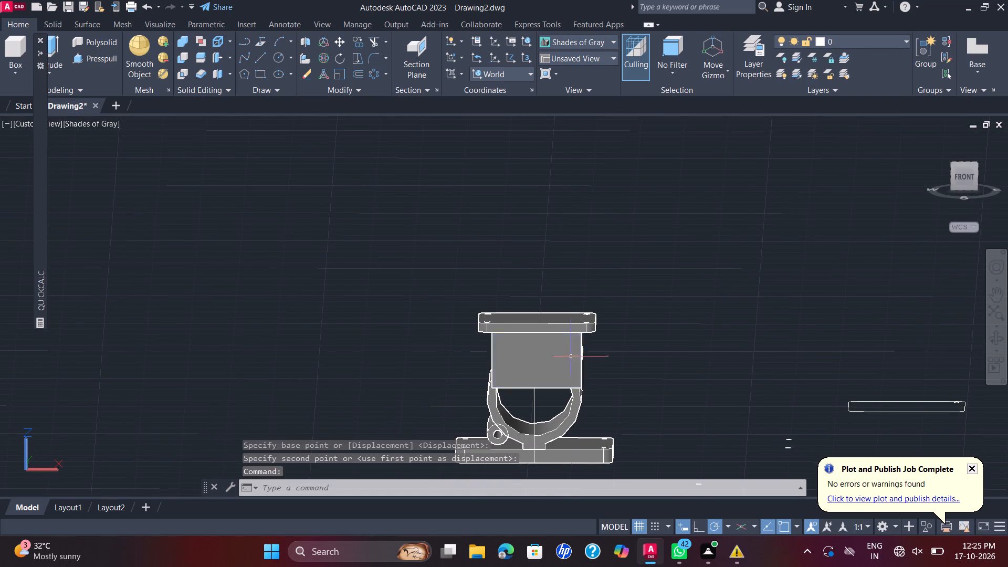
{"action": "key", "text": "ctrl+z"}
{"action": "key", "text": "ctrl+z"}
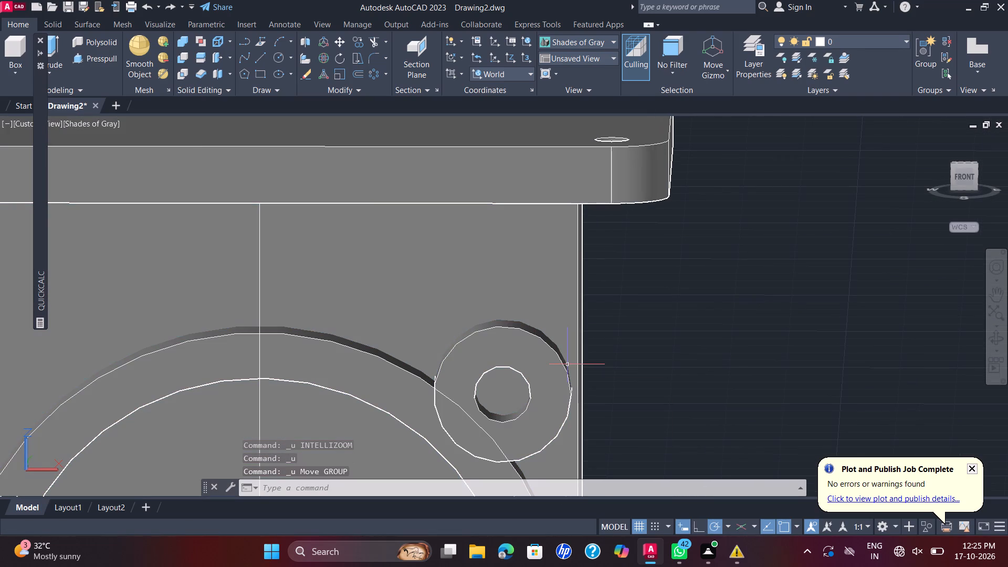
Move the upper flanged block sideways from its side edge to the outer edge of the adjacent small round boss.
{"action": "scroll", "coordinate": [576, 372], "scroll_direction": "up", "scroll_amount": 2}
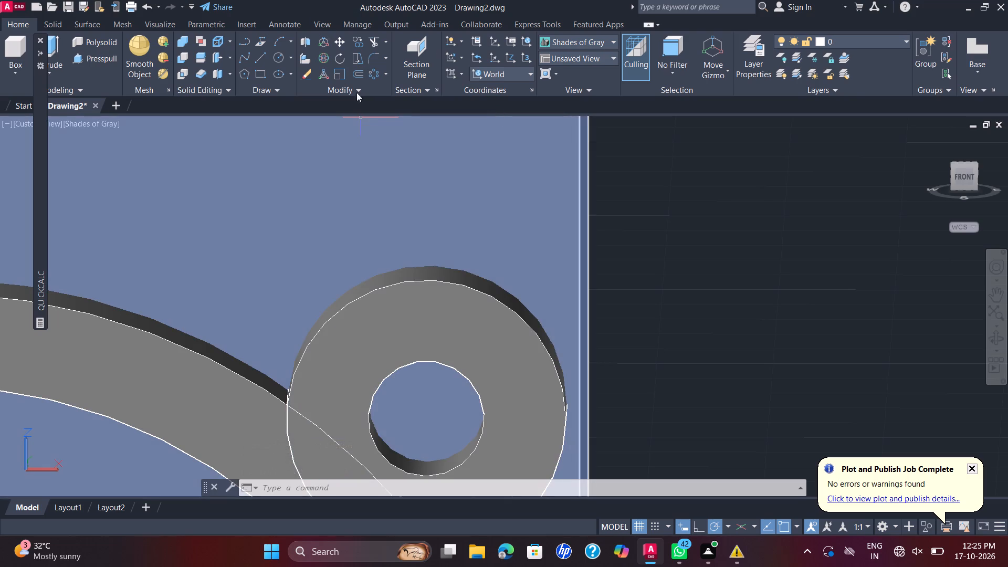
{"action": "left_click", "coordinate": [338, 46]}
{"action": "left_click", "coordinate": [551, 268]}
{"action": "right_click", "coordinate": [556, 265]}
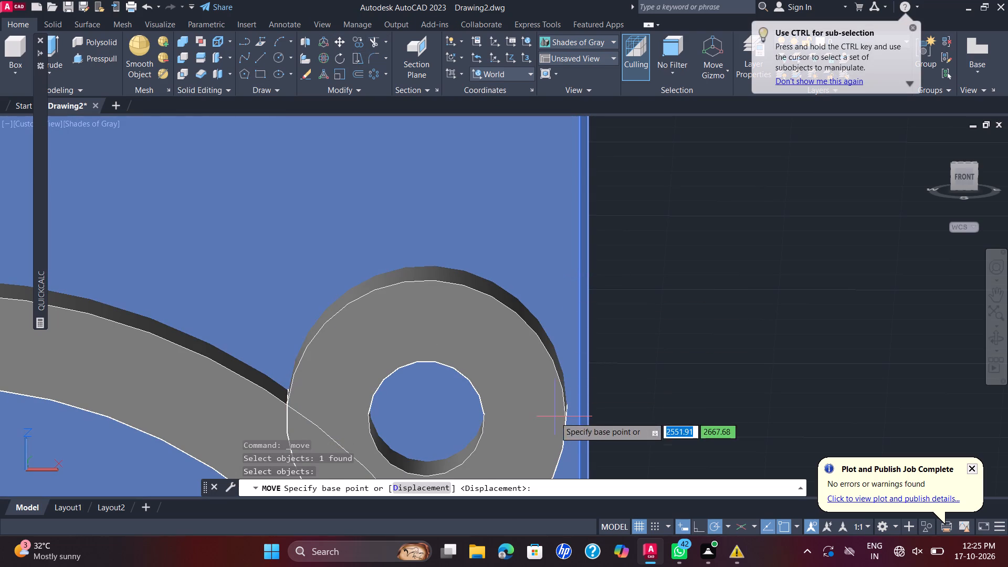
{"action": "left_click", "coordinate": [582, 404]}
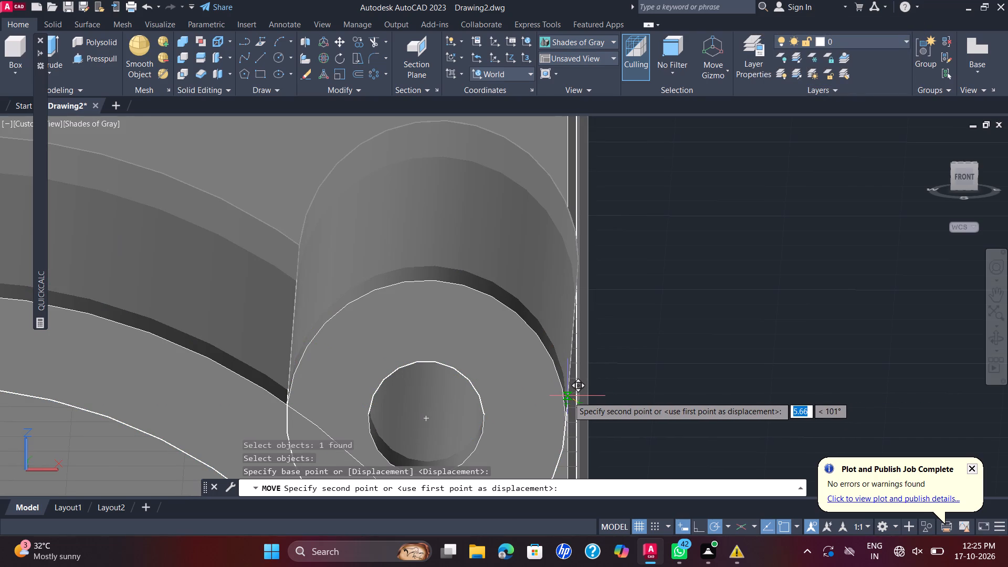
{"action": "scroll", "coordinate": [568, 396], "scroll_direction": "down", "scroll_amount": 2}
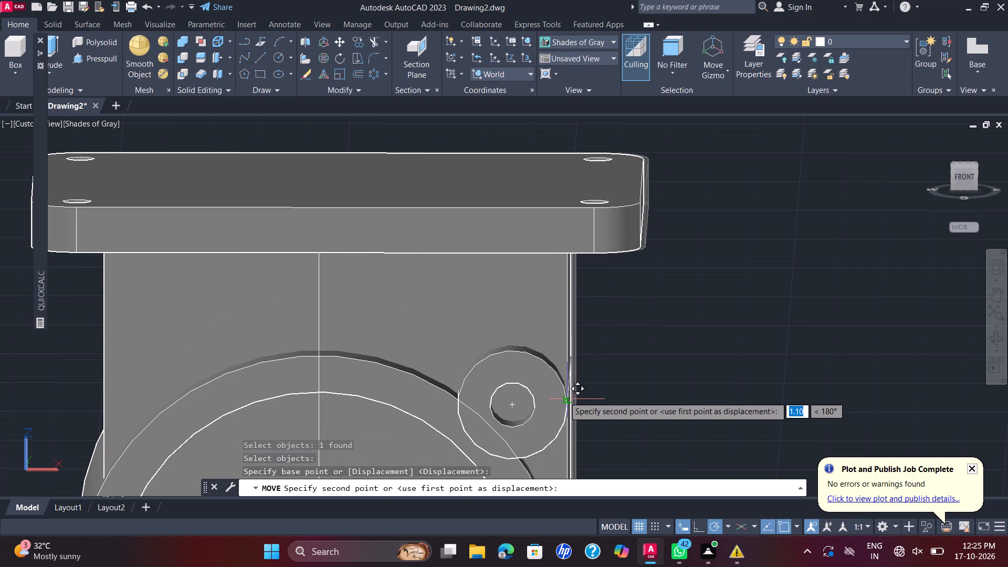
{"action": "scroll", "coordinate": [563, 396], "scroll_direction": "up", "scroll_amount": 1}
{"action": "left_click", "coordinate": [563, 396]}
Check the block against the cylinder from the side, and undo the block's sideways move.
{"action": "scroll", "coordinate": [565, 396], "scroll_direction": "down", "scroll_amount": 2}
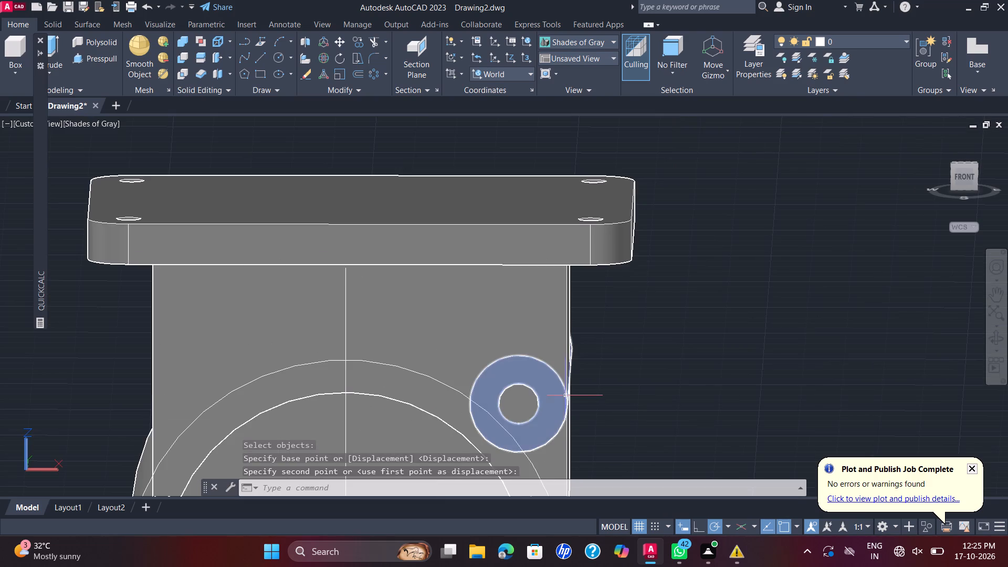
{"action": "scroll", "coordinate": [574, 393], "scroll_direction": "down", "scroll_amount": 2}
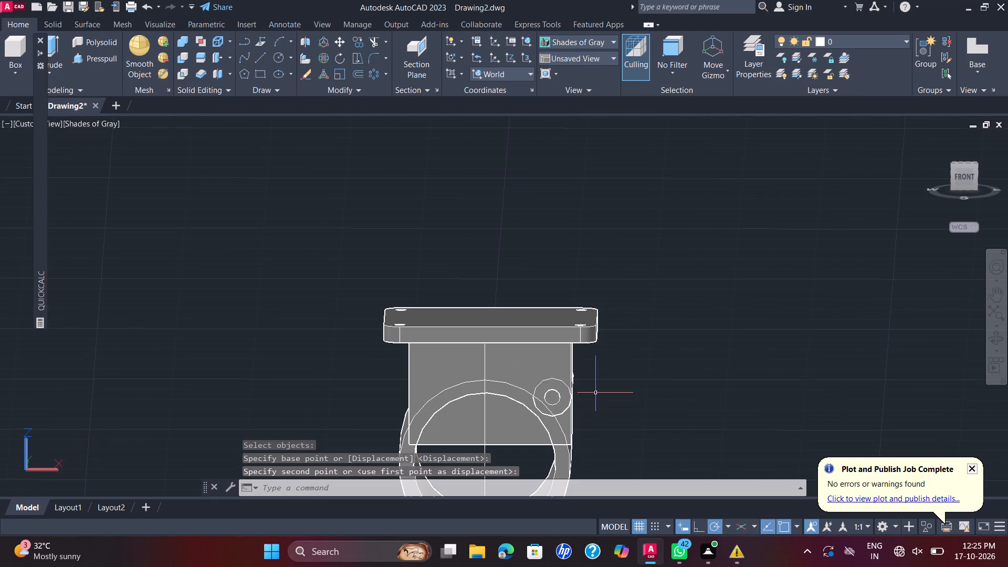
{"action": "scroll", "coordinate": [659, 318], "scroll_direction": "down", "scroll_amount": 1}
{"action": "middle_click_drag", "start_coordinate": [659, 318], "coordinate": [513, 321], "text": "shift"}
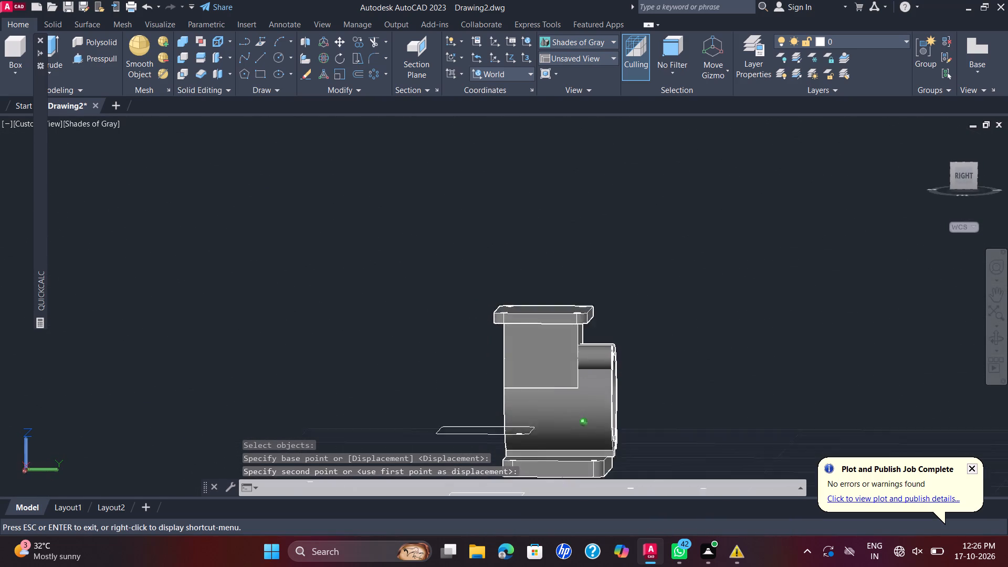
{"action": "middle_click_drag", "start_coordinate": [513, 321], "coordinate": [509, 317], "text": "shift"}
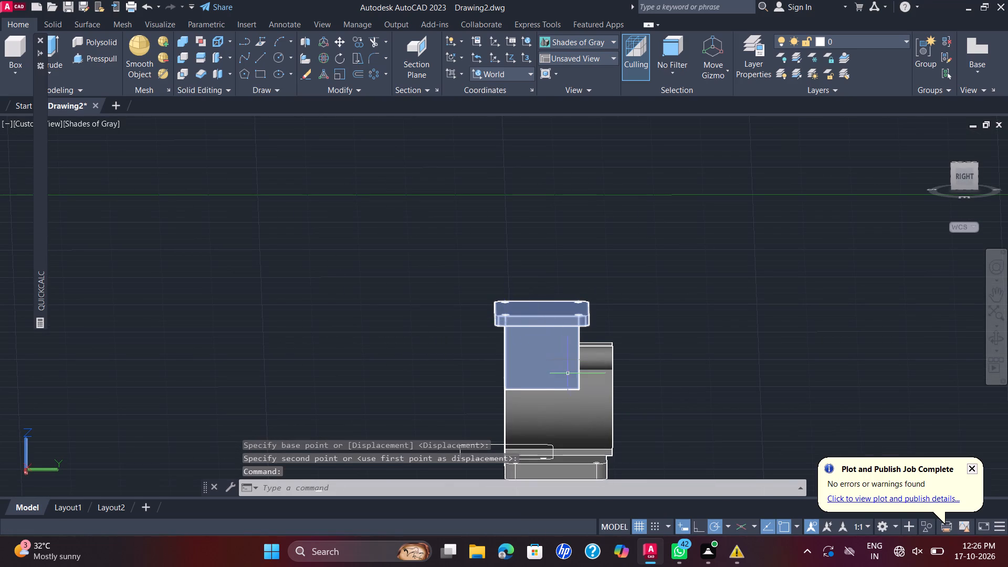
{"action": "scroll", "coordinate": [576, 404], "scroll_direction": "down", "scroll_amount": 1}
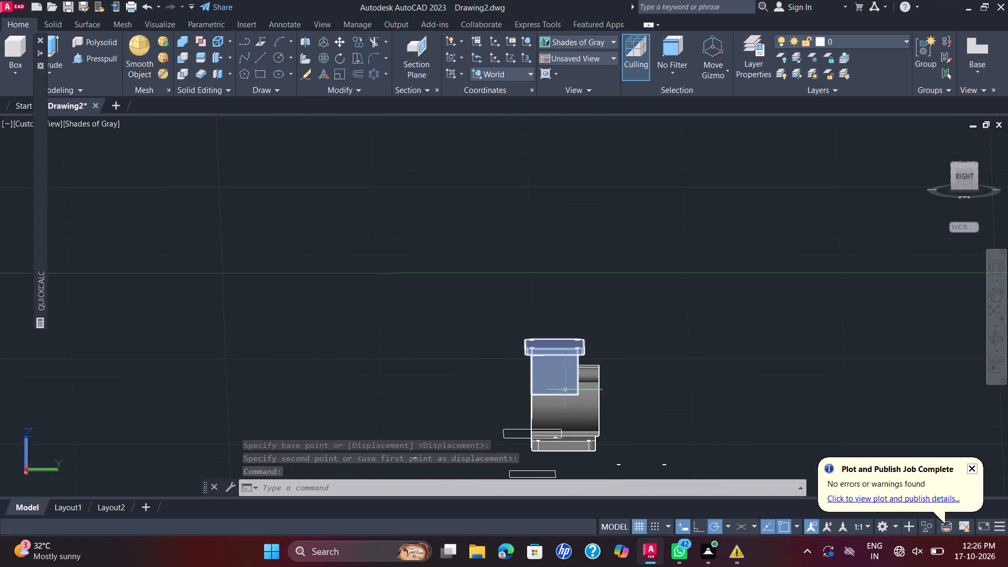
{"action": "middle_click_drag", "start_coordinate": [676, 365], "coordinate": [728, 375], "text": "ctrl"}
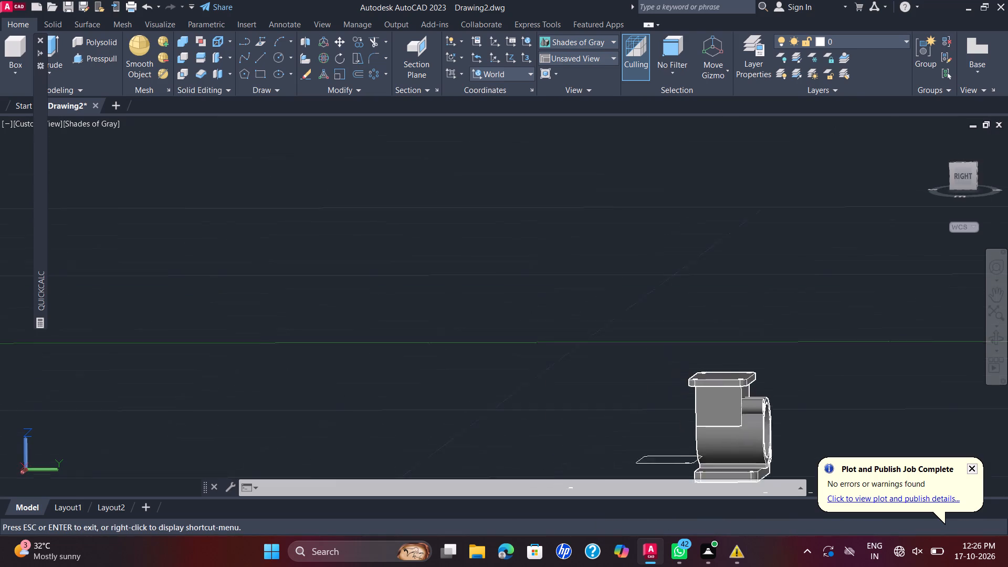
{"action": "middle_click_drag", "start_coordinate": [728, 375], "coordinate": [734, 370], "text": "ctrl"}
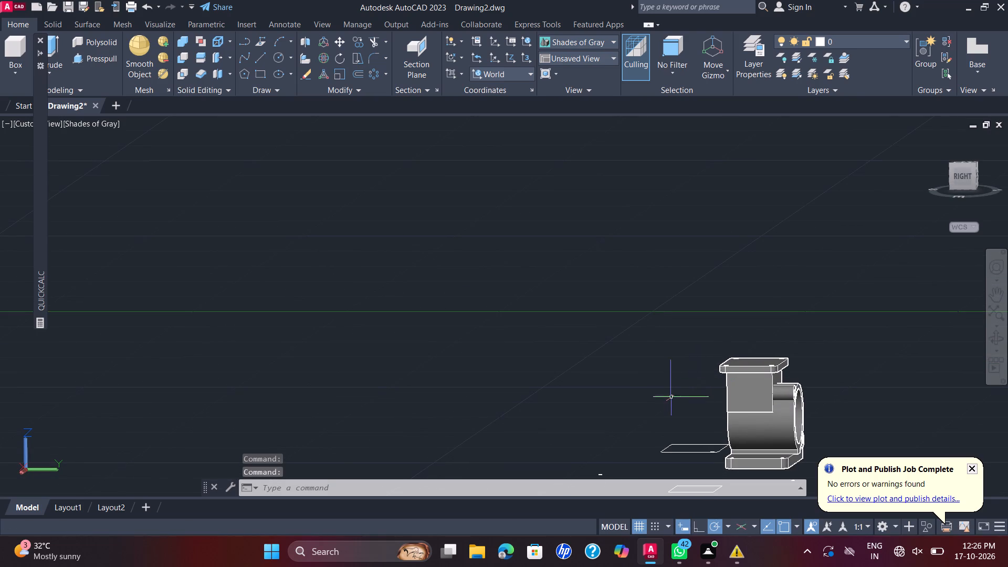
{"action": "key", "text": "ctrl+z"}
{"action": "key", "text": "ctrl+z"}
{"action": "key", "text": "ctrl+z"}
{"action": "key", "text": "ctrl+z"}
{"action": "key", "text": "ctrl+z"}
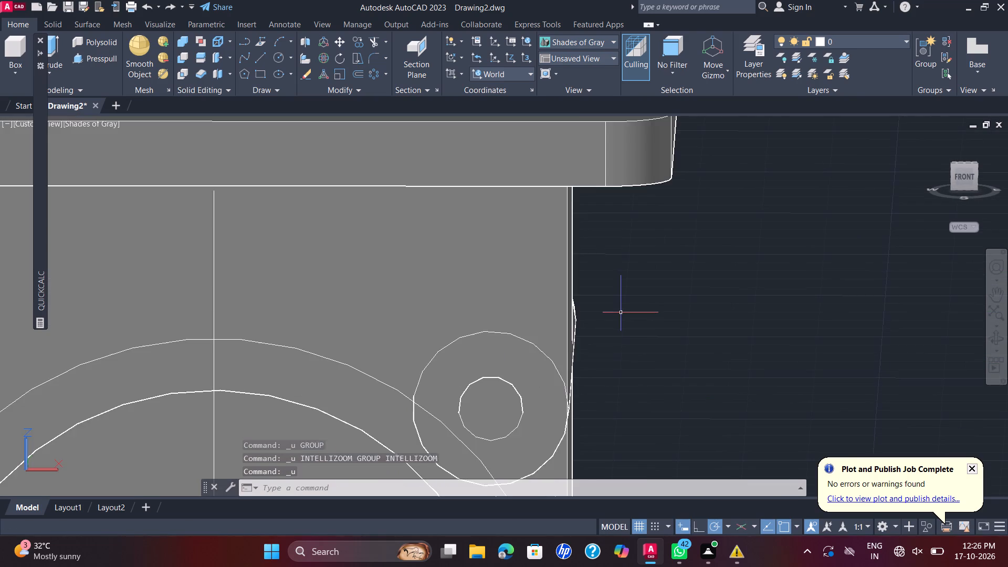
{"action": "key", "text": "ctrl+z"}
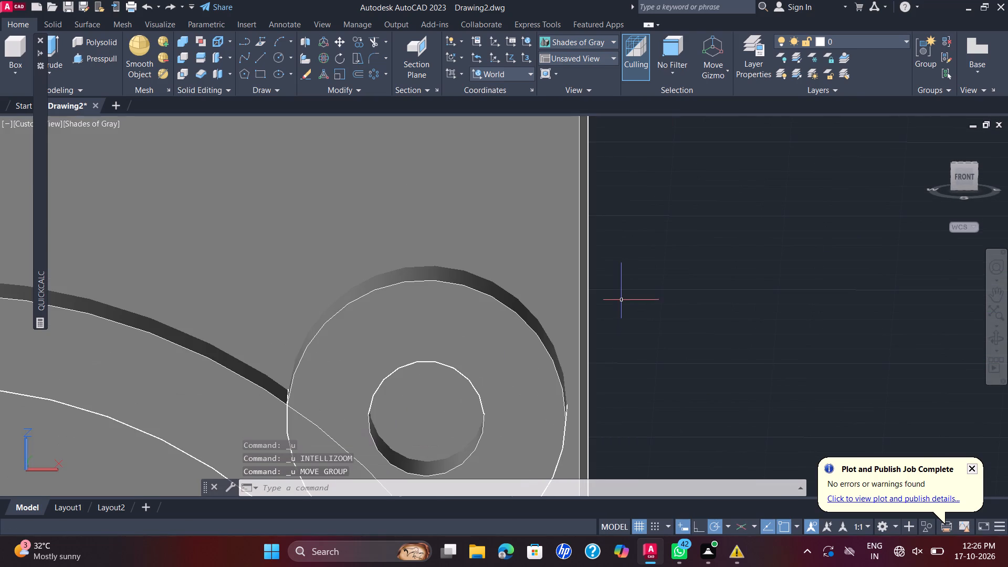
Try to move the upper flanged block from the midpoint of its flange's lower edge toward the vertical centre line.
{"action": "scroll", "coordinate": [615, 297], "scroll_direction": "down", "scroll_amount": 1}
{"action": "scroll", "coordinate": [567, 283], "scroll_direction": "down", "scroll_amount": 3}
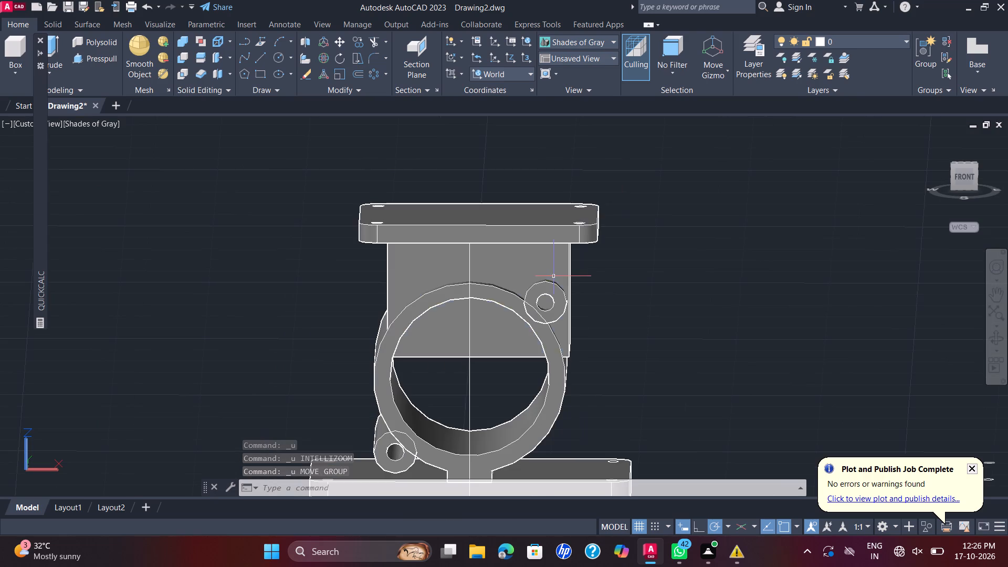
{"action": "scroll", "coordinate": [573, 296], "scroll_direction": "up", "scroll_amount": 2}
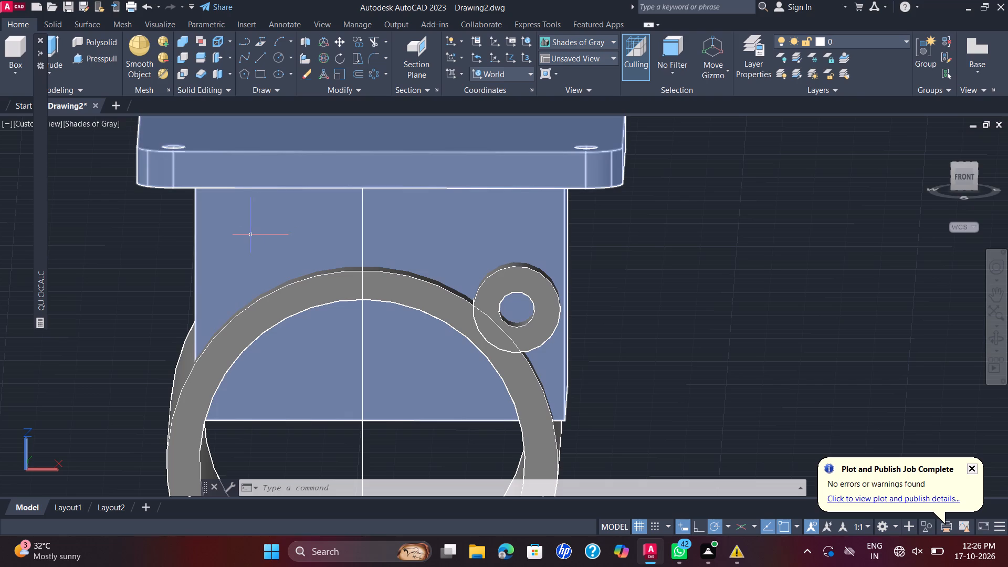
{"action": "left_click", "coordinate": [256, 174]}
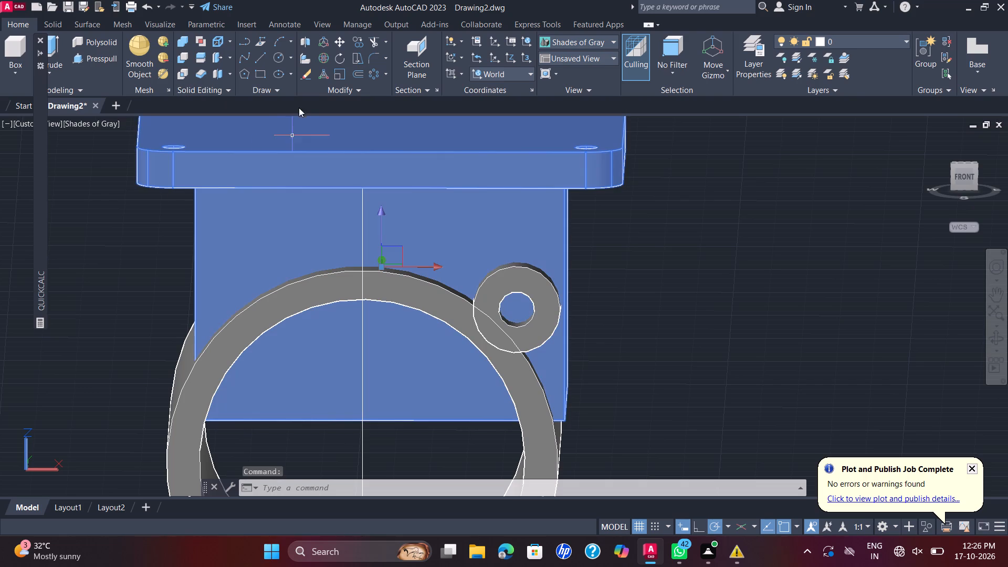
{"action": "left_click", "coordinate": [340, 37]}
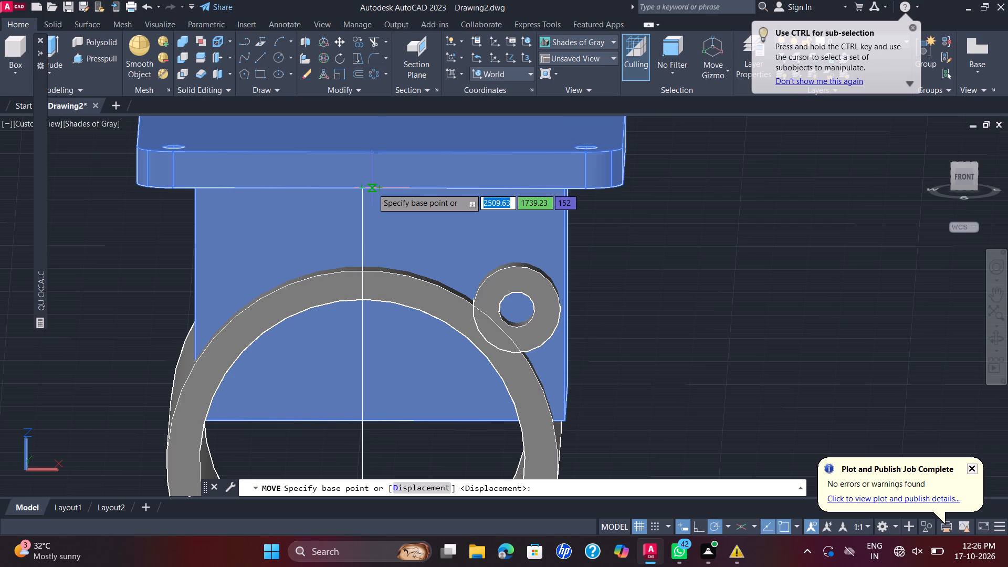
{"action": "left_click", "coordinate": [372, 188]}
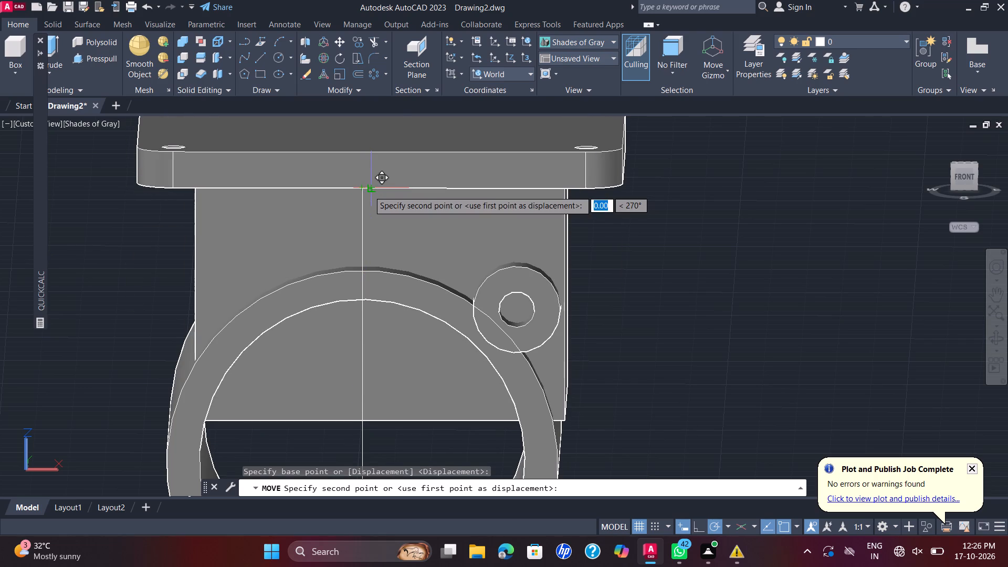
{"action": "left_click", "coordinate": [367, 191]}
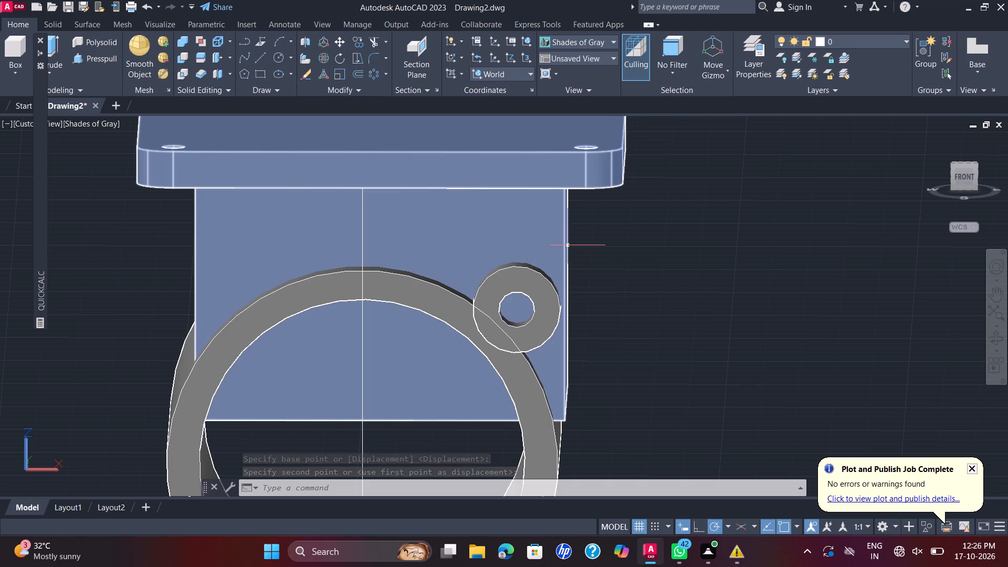
Delete the vertical construction line running through the centre of the hollow cylinder.
{"action": "scroll", "coordinate": [570, 244], "scroll_direction": "down", "scroll_amount": 2}
{"action": "scroll", "coordinate": [570, 244], "scroll_direction": "up", "scroll_amount": 1}
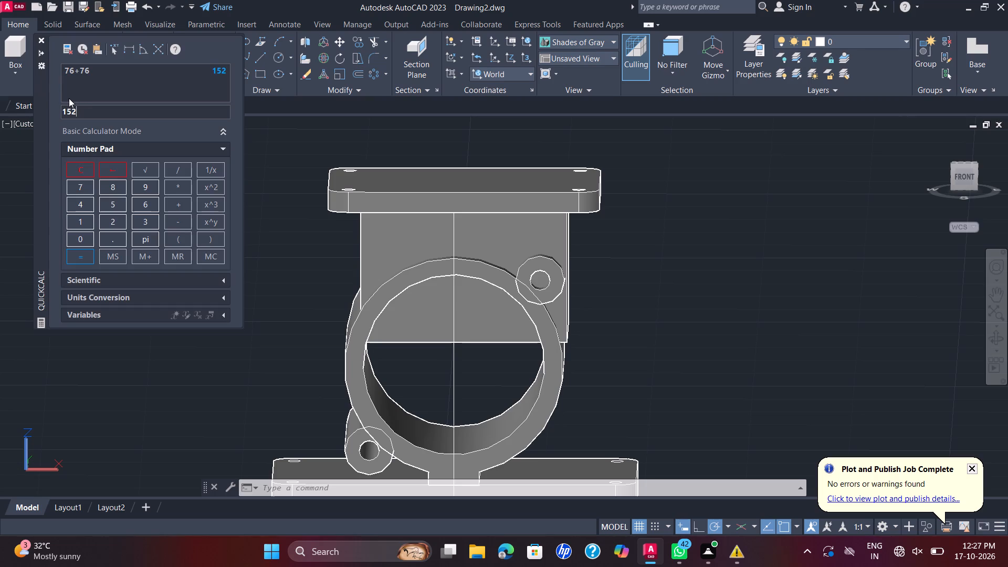
{"action": "left_click", "coordinate": [453, 363]}
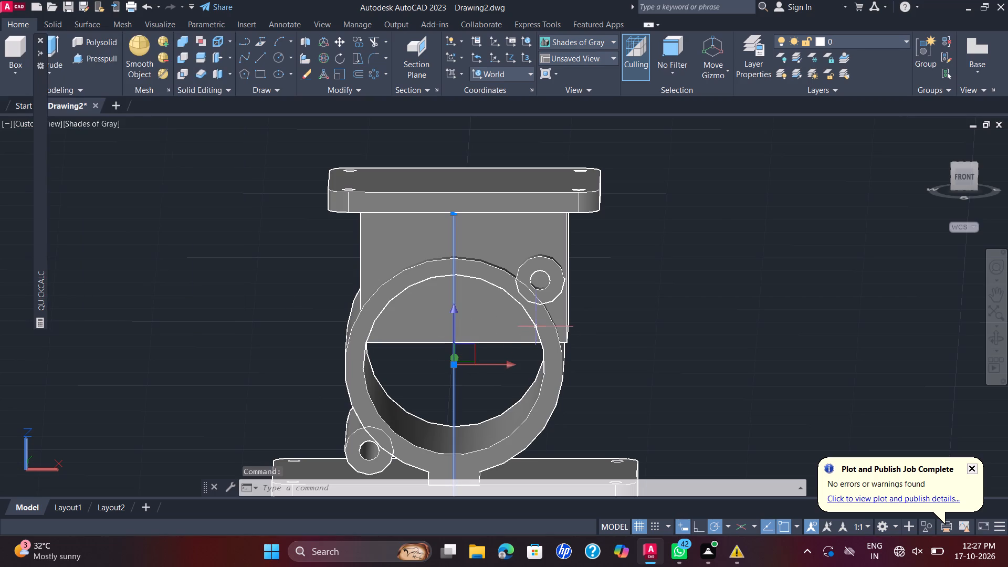
{"action": "key", "text": "Delete"}
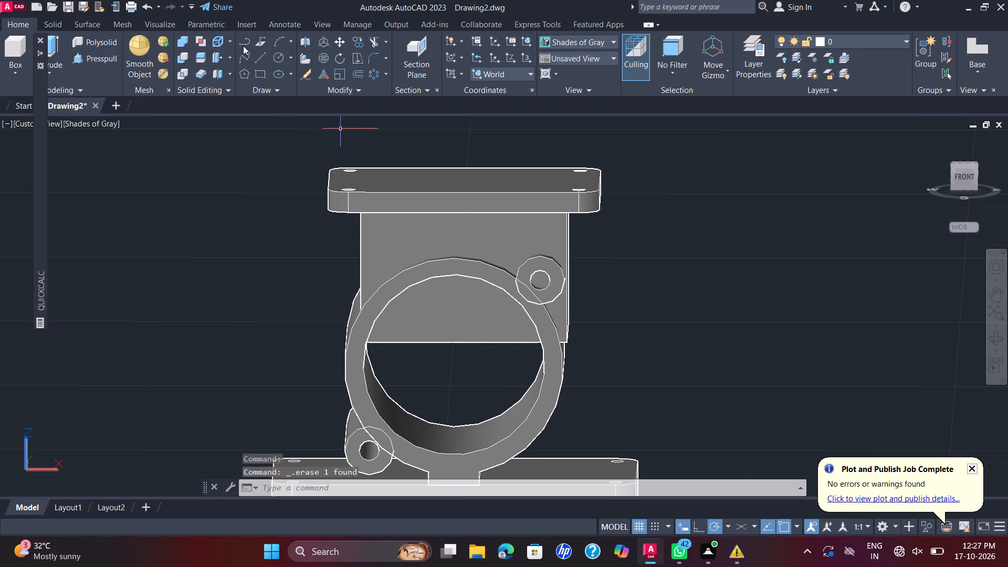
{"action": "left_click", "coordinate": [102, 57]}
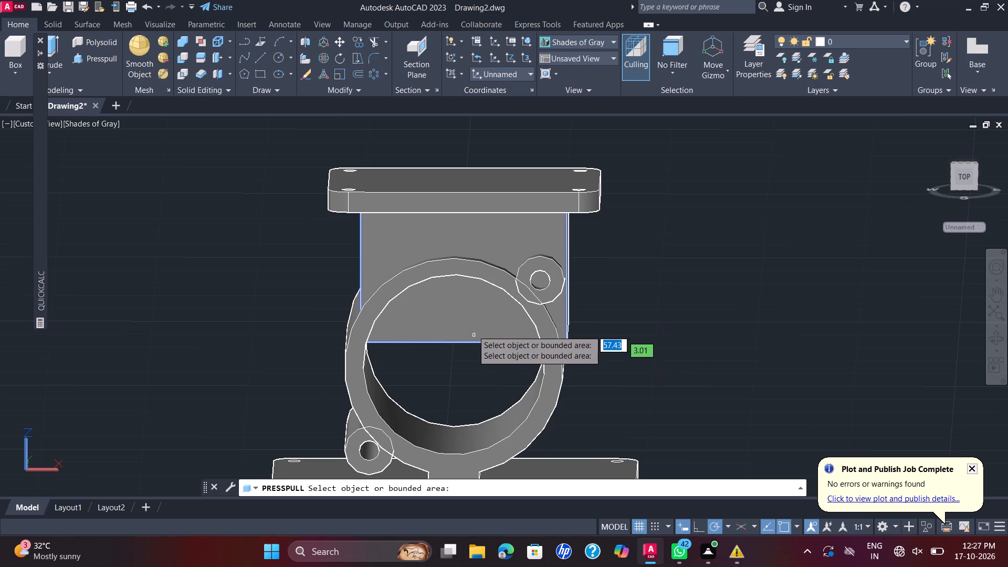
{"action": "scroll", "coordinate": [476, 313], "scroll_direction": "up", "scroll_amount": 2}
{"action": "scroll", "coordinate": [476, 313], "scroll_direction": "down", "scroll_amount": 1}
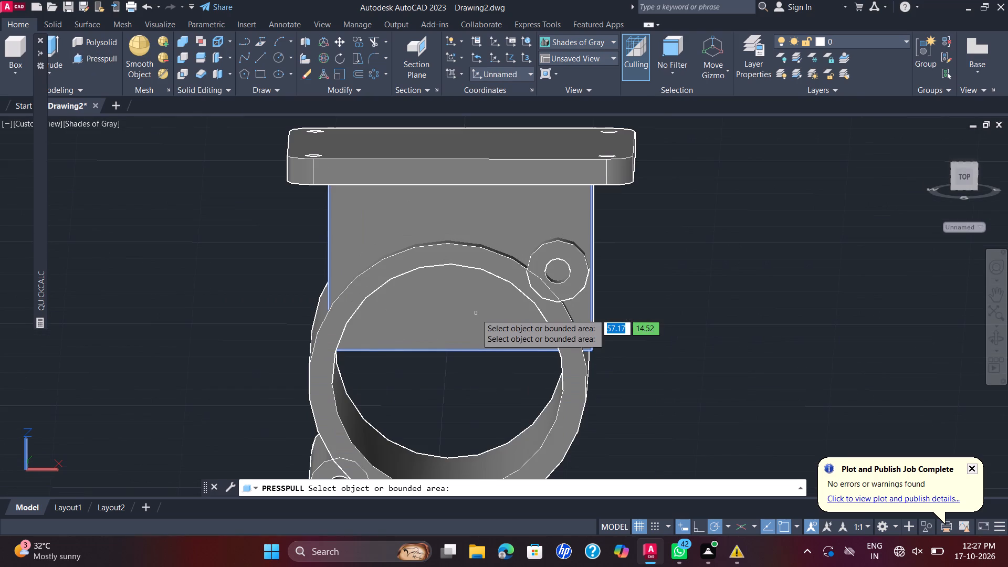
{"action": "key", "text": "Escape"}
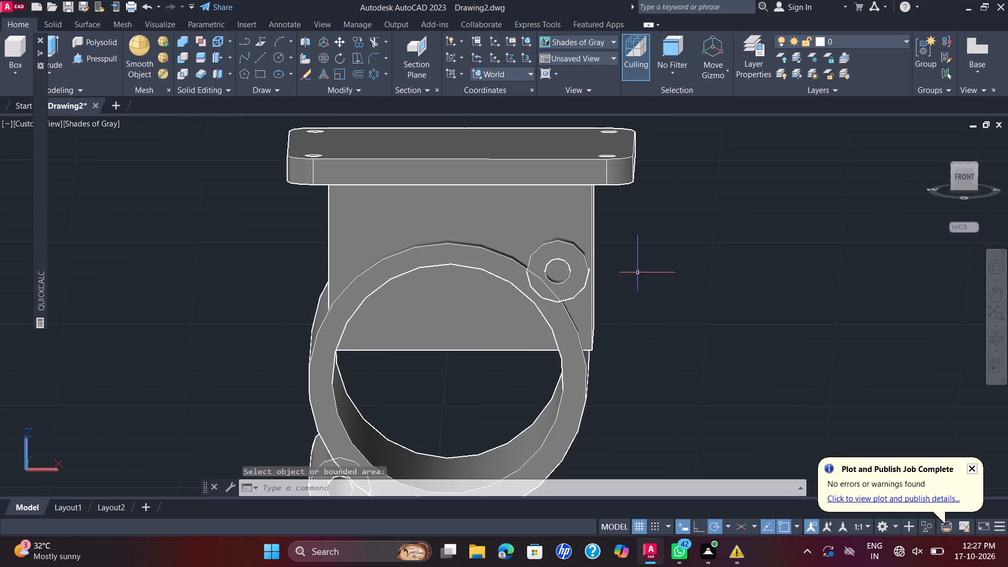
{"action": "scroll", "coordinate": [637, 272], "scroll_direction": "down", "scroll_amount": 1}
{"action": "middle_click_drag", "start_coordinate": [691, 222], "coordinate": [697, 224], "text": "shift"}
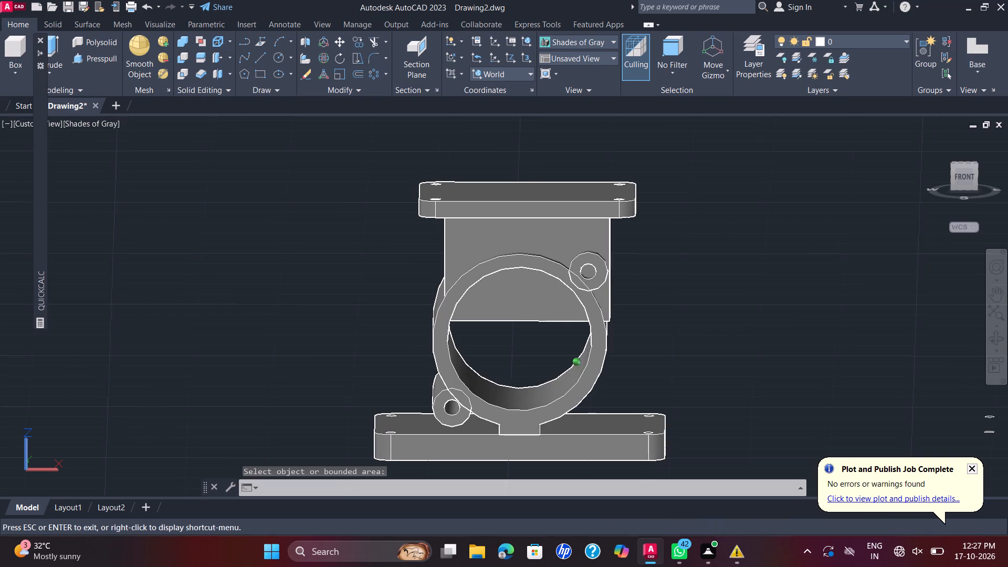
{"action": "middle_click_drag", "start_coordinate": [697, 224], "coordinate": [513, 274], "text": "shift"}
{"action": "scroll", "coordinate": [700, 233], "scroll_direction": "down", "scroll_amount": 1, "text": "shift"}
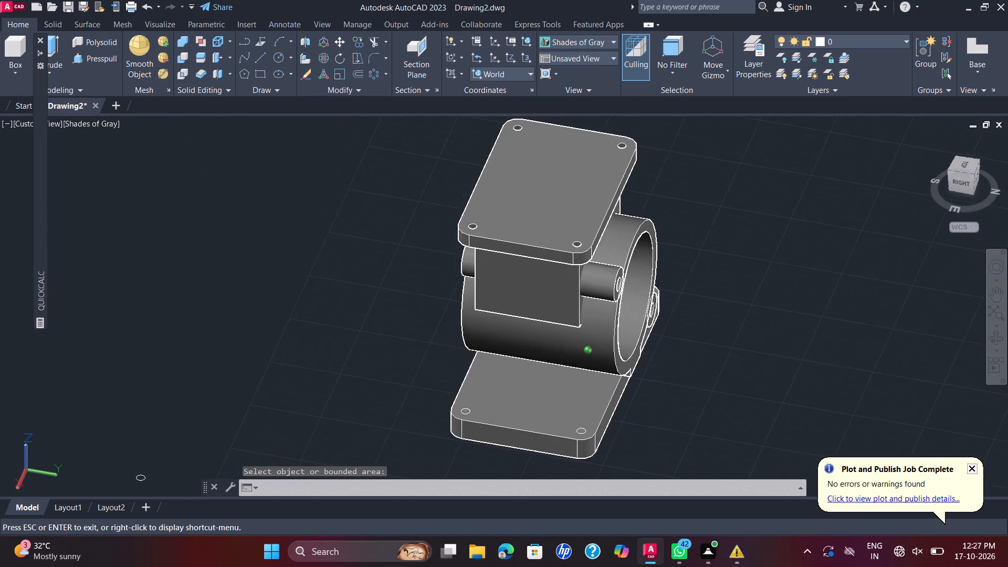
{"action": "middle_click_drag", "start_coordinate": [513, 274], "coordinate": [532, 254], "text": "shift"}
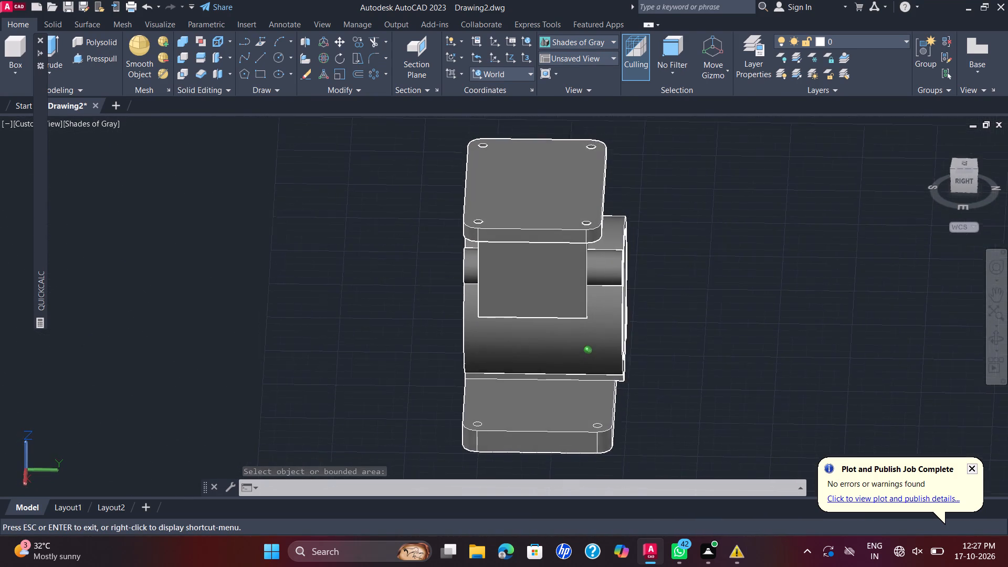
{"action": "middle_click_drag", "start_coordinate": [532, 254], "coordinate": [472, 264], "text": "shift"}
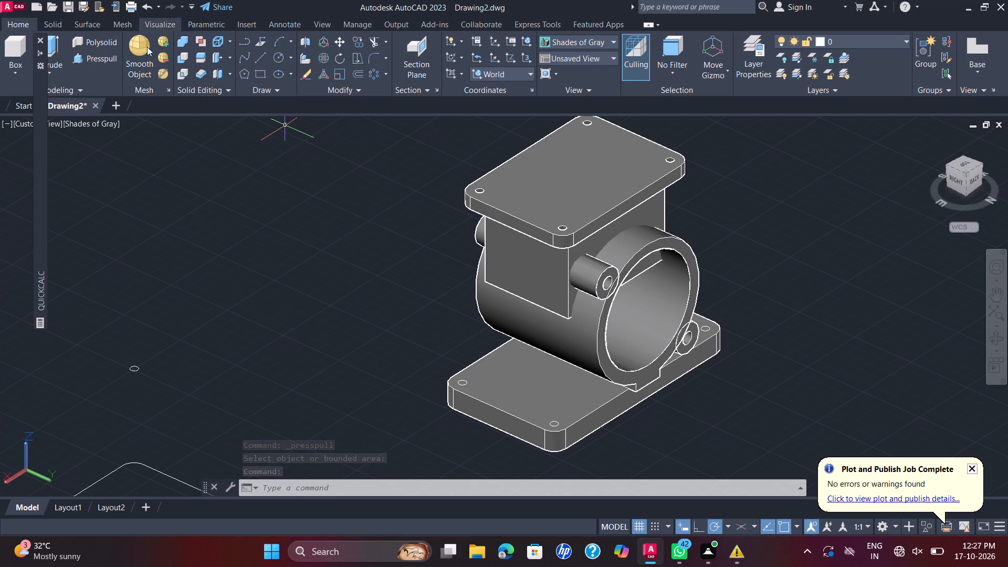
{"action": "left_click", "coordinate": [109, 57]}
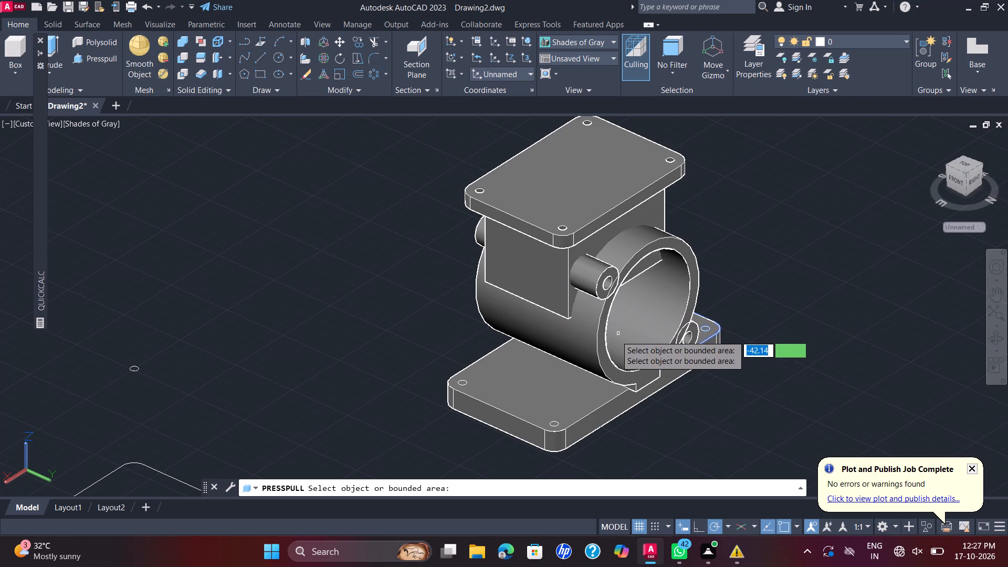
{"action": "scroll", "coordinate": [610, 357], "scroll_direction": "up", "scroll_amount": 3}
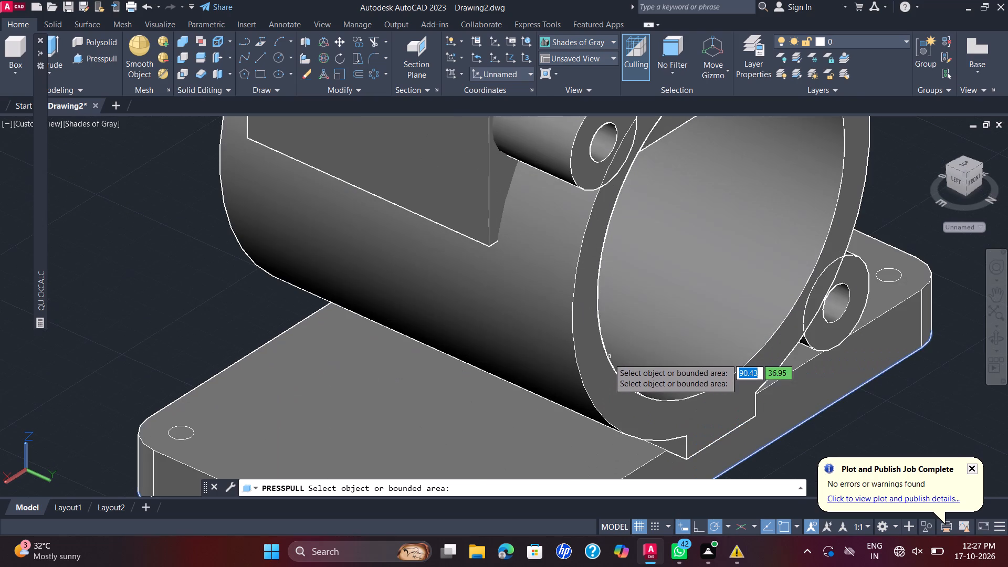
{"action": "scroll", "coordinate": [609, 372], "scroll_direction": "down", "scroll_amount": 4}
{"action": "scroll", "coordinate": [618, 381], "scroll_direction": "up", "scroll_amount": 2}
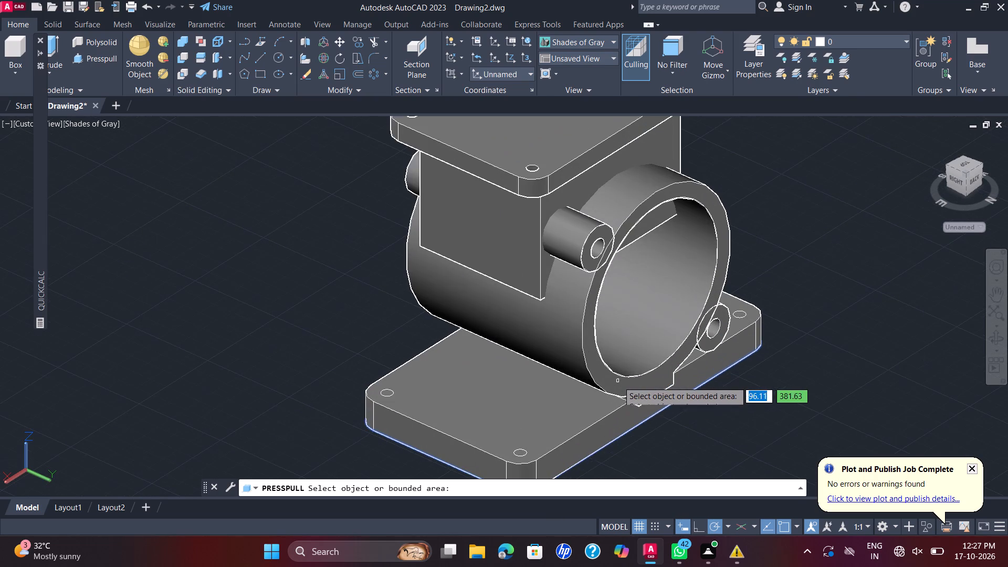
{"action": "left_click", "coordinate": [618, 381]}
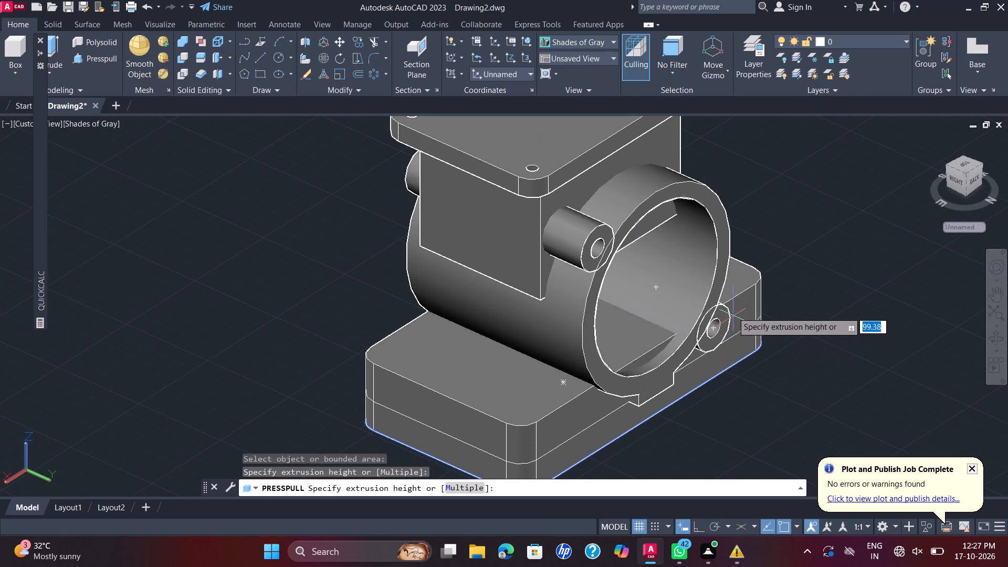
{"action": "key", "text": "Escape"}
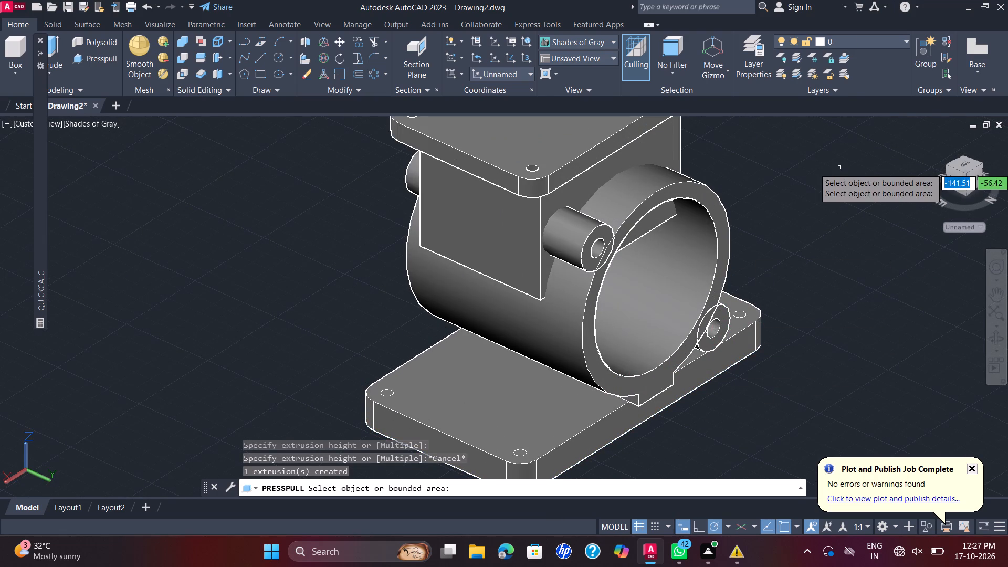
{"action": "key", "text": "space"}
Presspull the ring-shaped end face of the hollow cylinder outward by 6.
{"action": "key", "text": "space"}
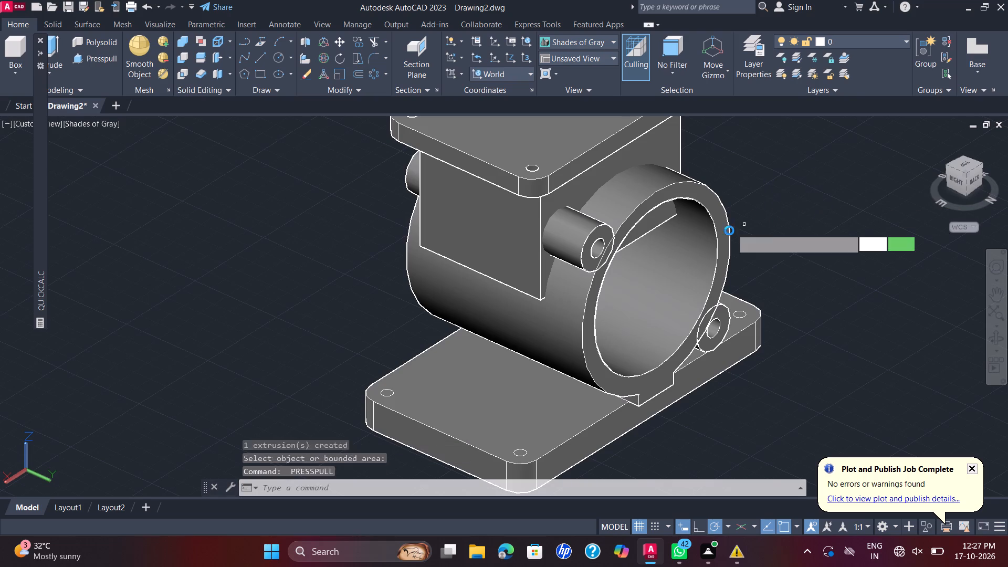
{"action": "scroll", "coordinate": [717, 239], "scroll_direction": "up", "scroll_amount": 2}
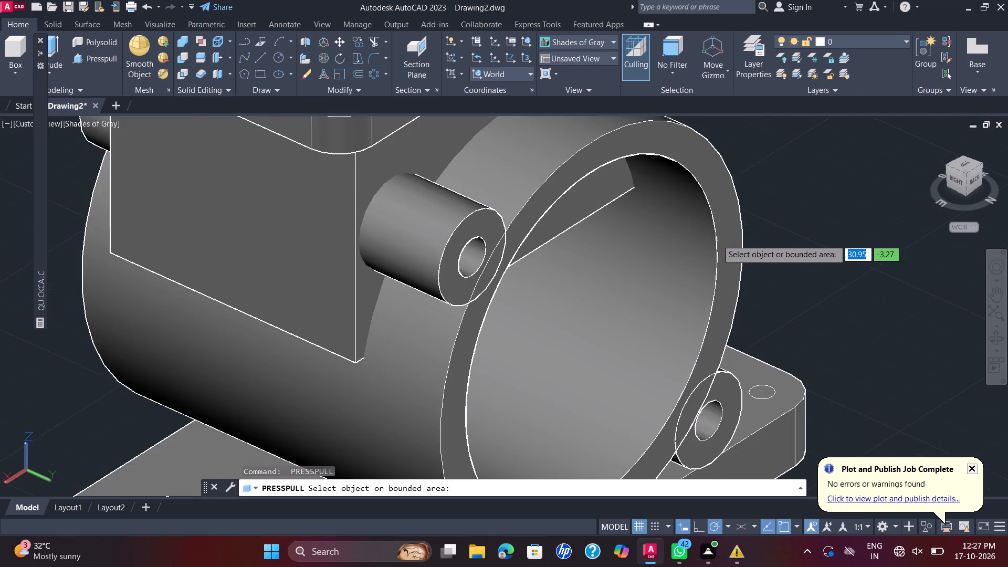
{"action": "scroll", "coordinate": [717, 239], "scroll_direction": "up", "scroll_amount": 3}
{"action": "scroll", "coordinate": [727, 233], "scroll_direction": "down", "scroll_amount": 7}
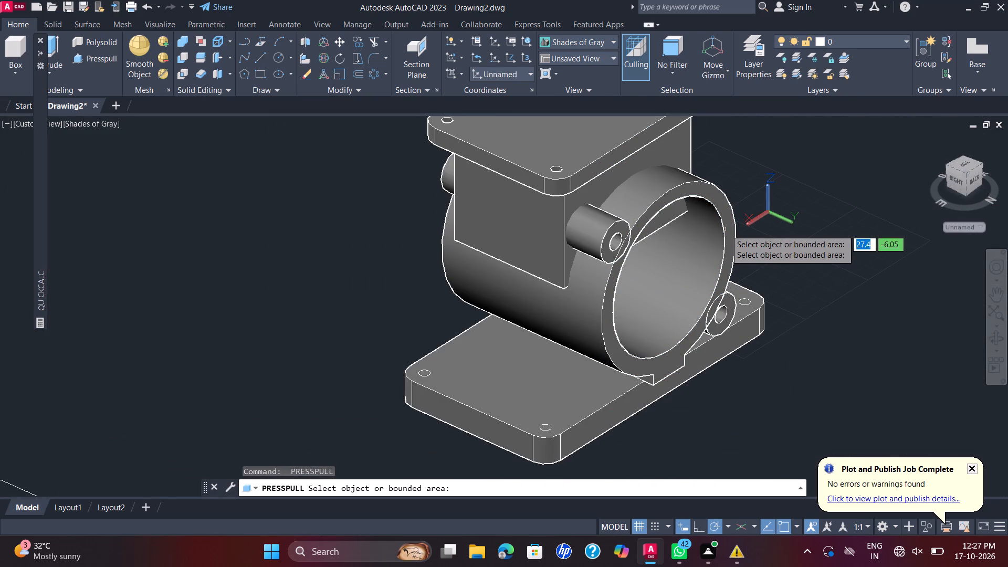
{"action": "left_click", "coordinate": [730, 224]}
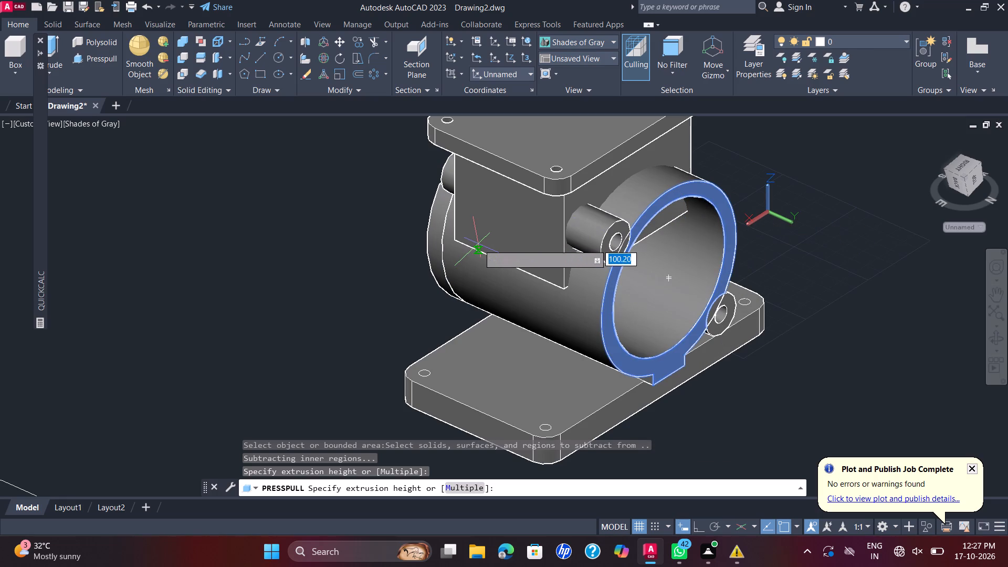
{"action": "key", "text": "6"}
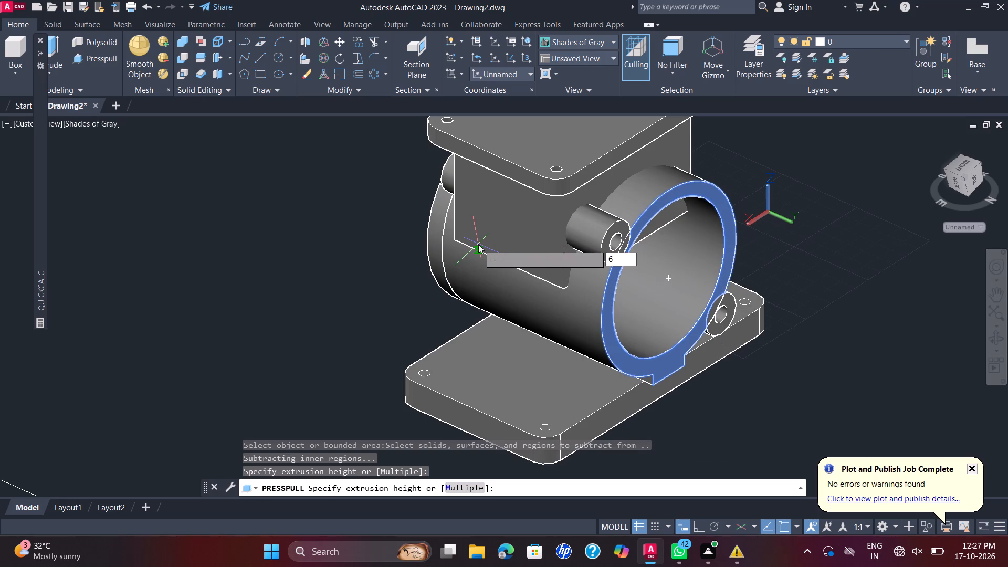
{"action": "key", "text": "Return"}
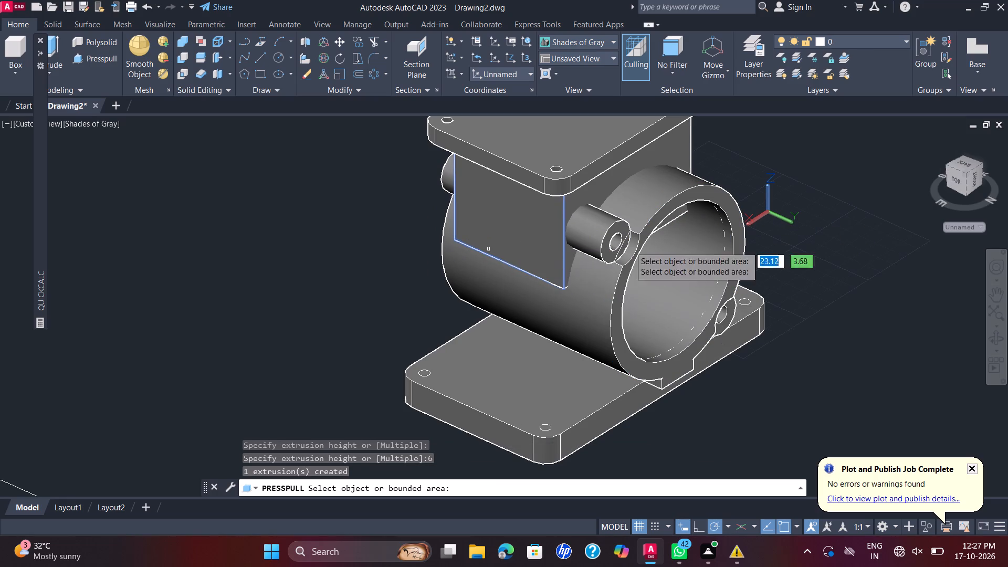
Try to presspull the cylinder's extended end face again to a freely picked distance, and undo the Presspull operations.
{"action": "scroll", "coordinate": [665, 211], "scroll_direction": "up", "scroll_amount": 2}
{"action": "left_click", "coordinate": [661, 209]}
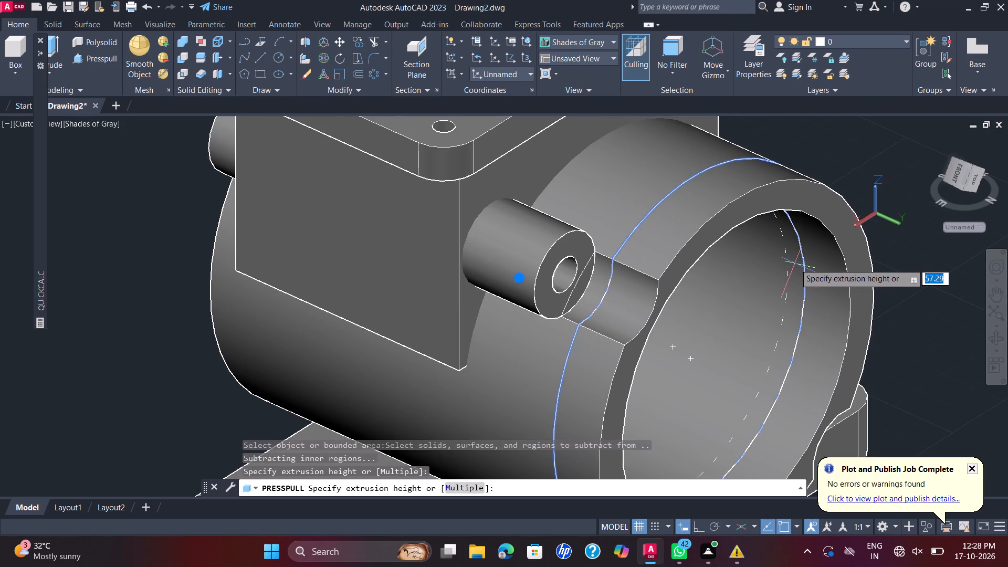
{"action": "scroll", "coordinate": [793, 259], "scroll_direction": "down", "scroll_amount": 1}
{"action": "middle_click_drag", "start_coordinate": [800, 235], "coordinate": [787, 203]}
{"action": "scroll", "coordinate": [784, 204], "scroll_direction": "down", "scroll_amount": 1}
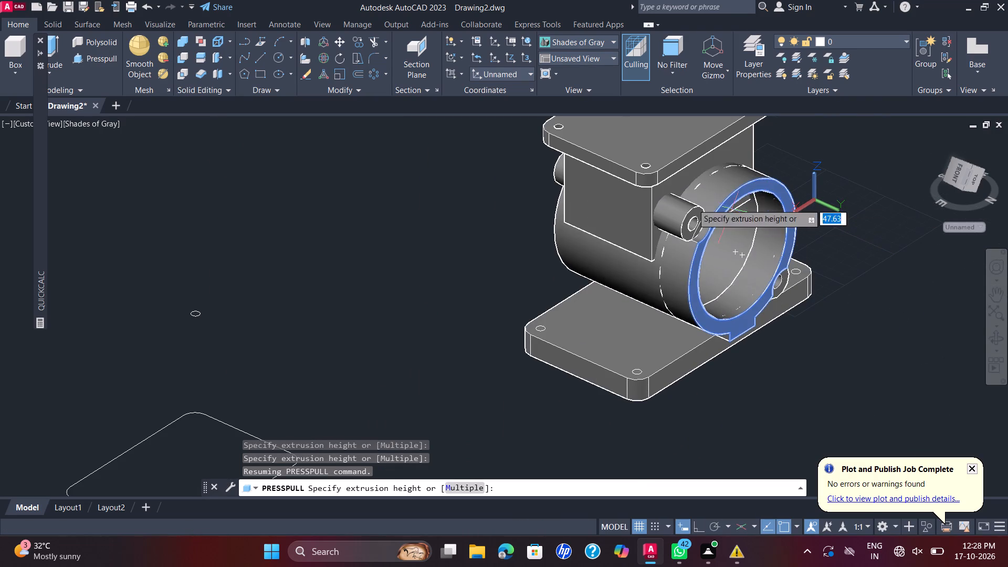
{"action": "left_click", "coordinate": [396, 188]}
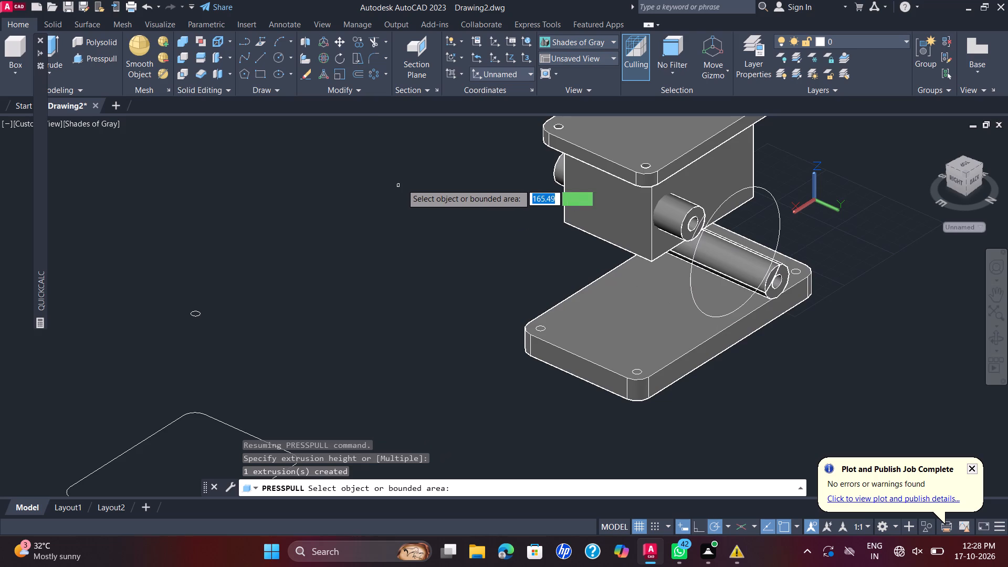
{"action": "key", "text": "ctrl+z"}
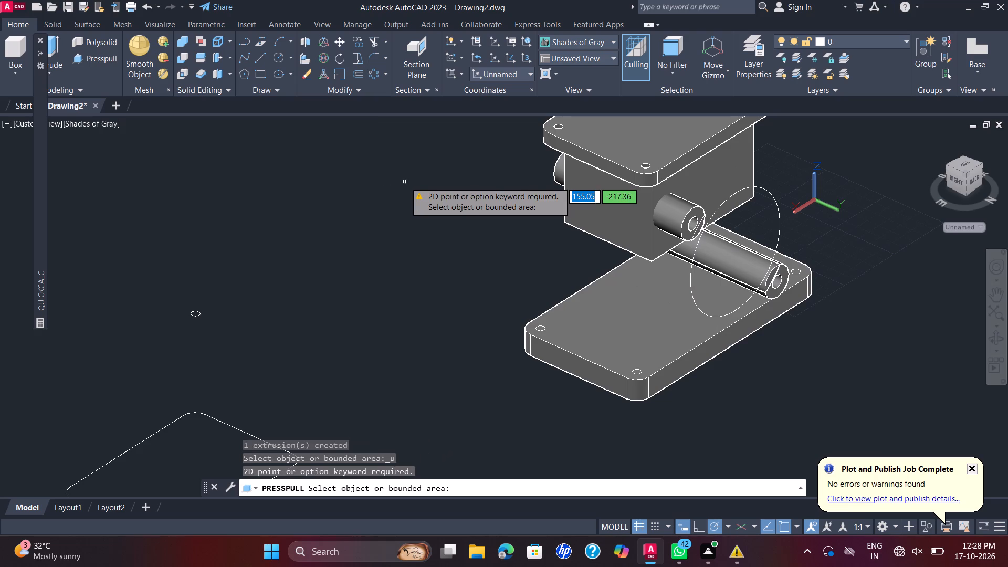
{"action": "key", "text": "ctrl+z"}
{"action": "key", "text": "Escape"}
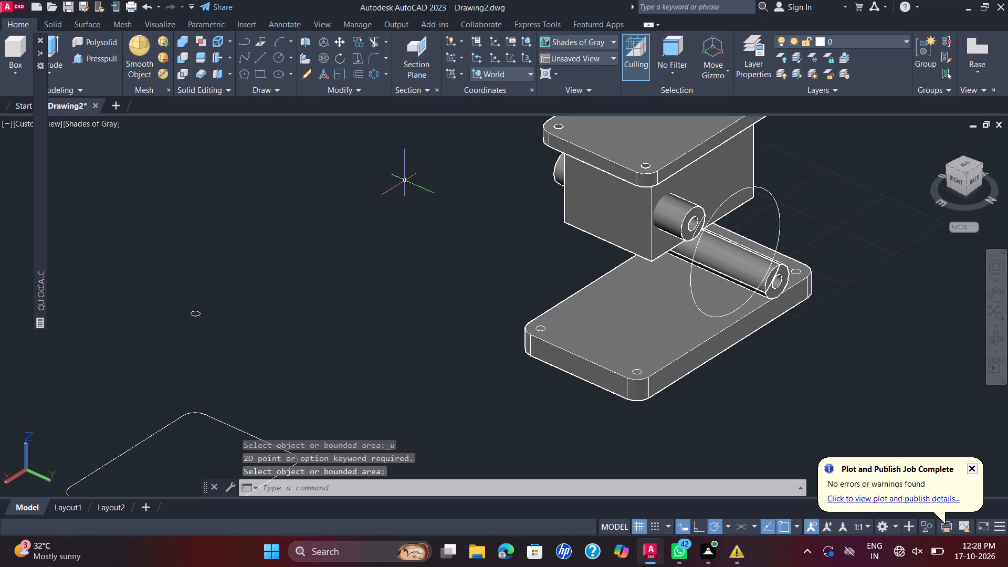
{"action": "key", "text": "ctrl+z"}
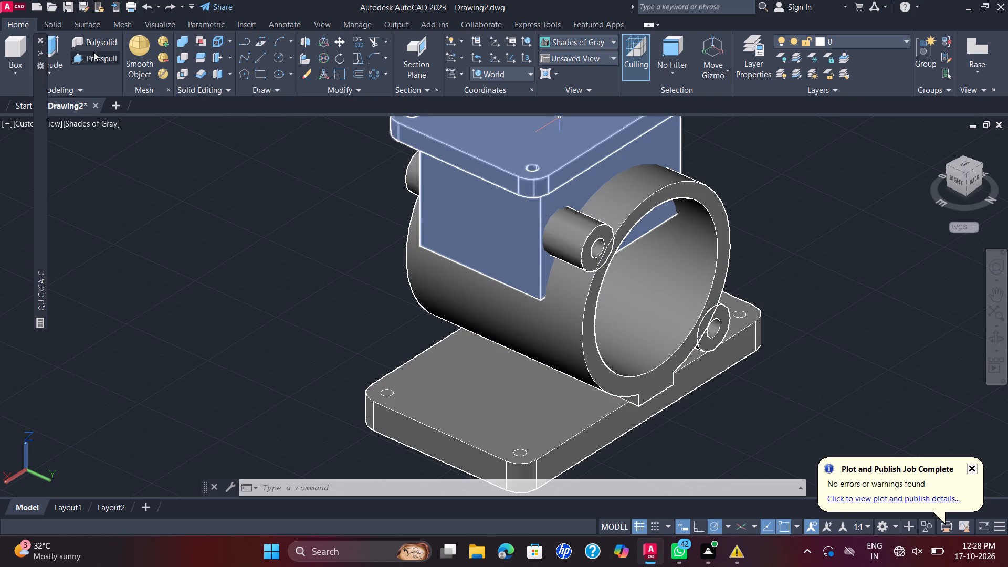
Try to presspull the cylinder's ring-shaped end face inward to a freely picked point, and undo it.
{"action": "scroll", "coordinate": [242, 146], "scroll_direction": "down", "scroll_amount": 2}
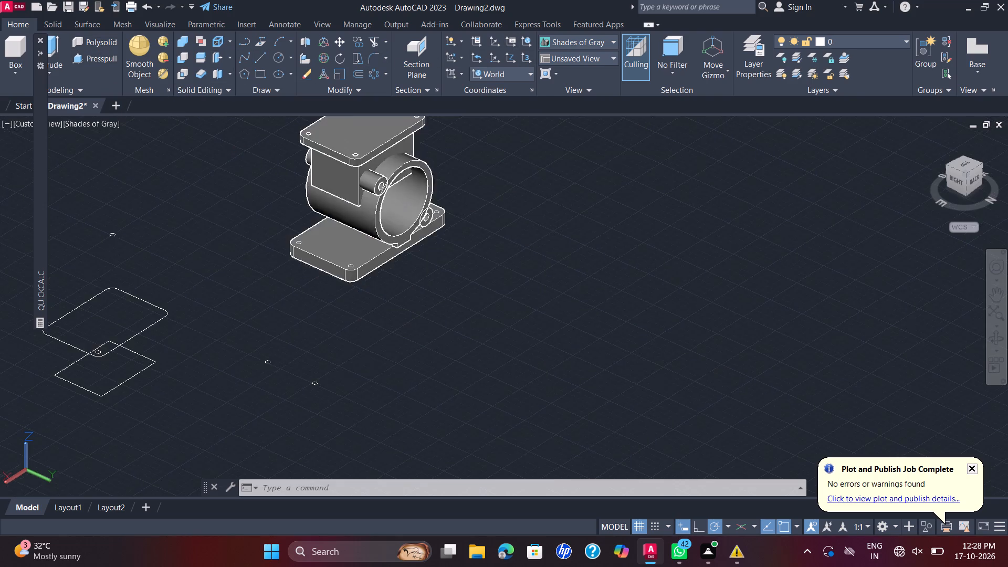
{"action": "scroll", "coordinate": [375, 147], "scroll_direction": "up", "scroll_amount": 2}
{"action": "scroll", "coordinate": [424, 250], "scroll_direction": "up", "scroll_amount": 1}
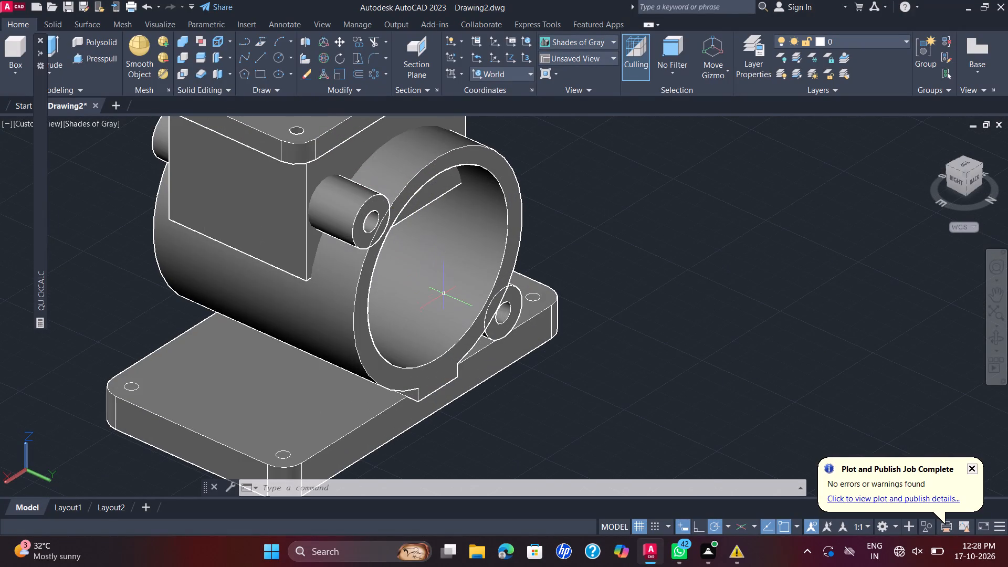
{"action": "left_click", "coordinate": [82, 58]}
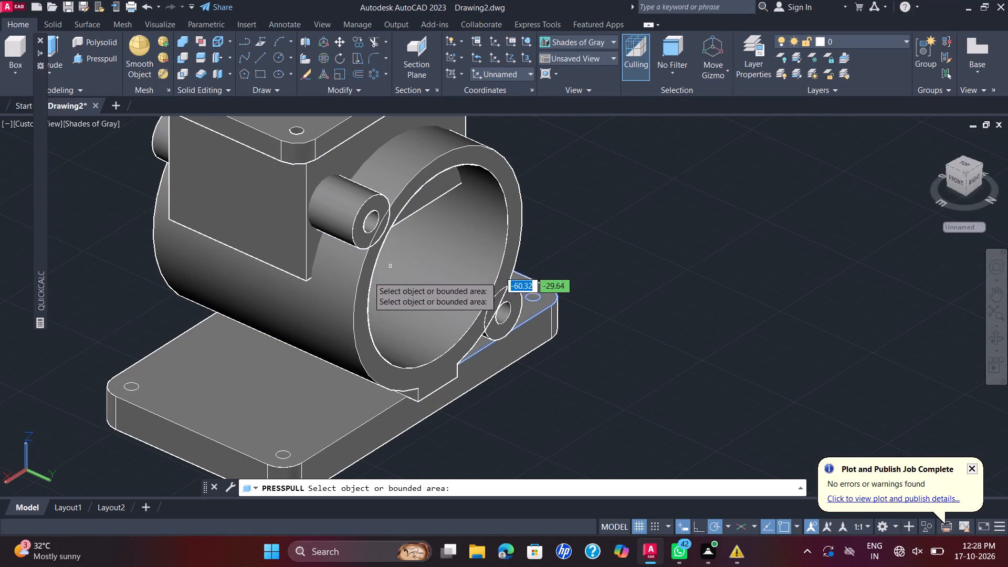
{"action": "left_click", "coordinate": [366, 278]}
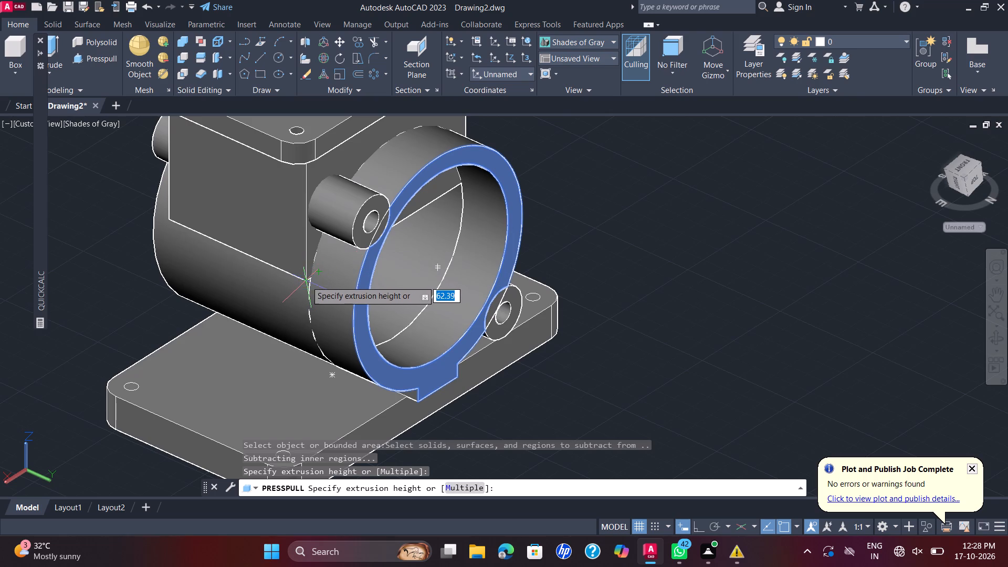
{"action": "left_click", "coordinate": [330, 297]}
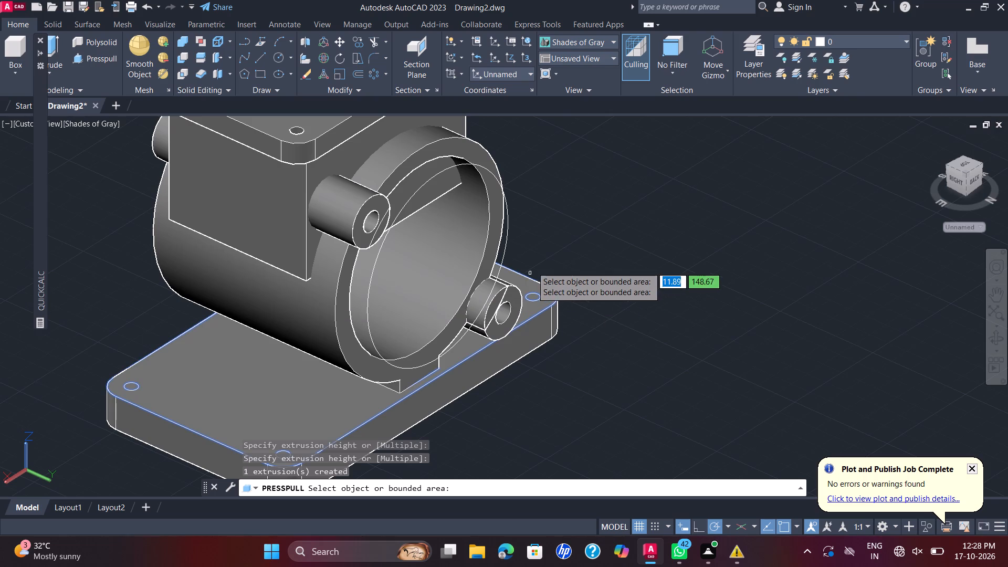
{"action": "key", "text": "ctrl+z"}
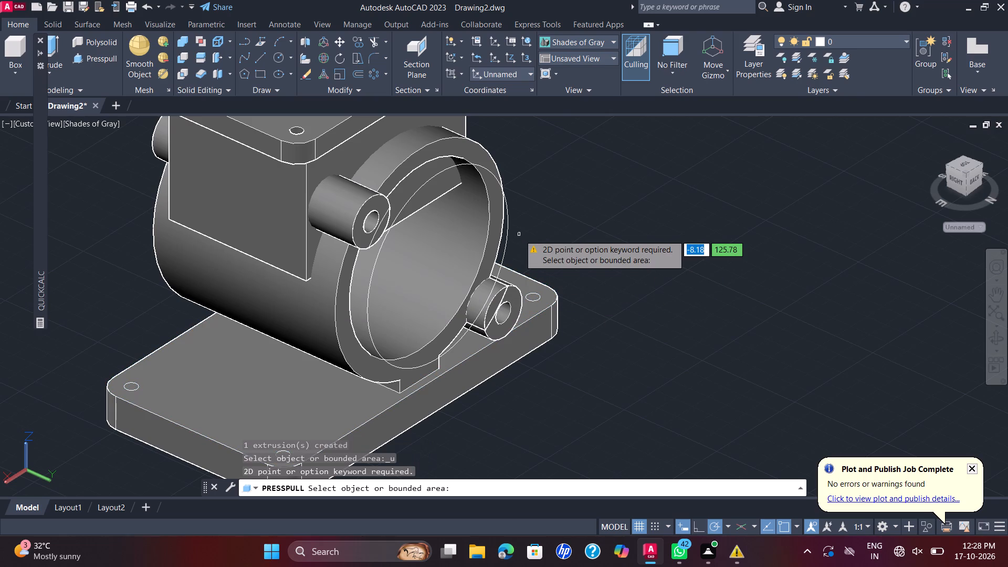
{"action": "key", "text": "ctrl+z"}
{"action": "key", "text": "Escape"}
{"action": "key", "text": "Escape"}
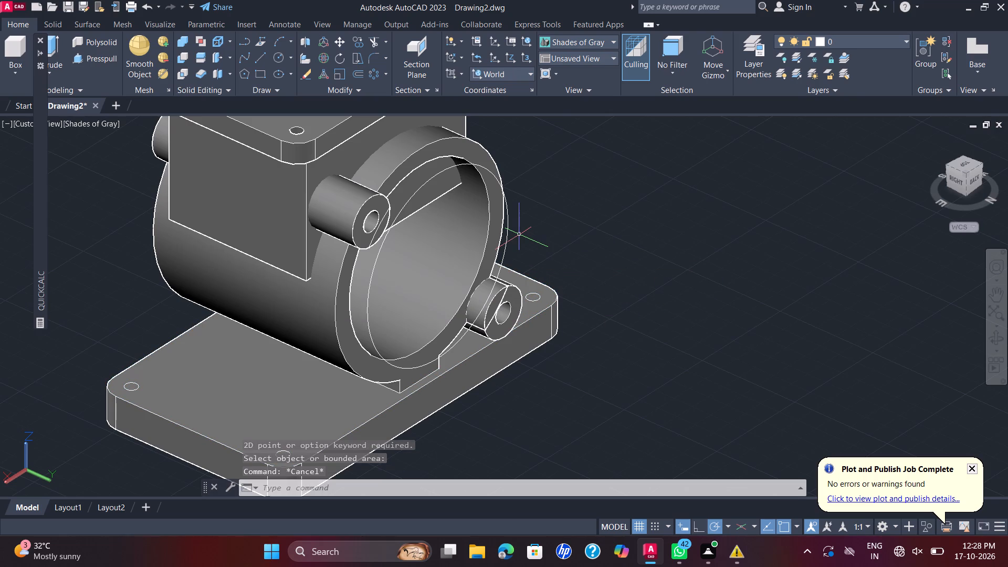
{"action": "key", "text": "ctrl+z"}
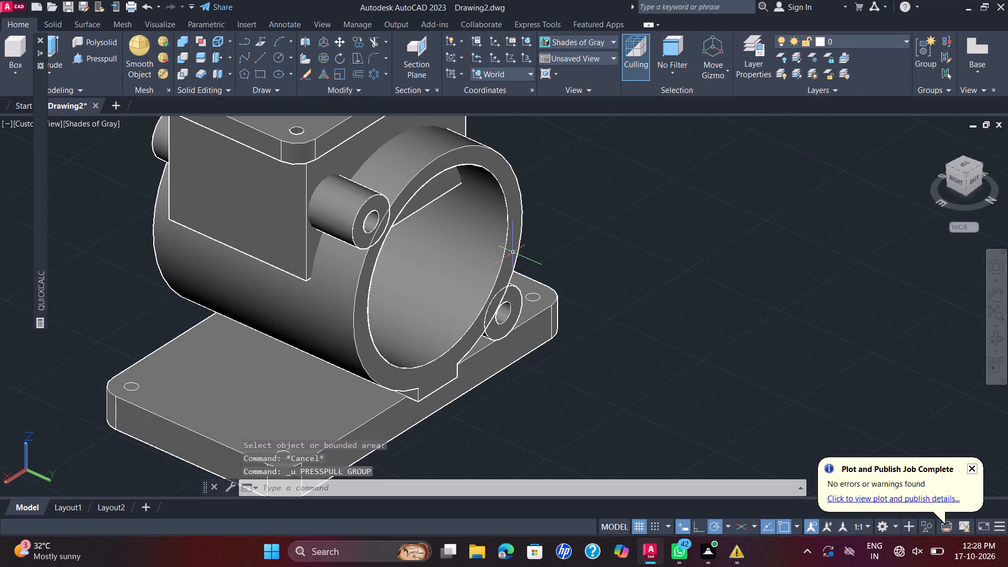
Presspull the ring-shaped end face of the hollow cylinder outward by 6, beyond the small round bosses.
{"action": "scroll", "coordinate": [293, 1], "scroll_direction": "up", "scroll_amount": 6}
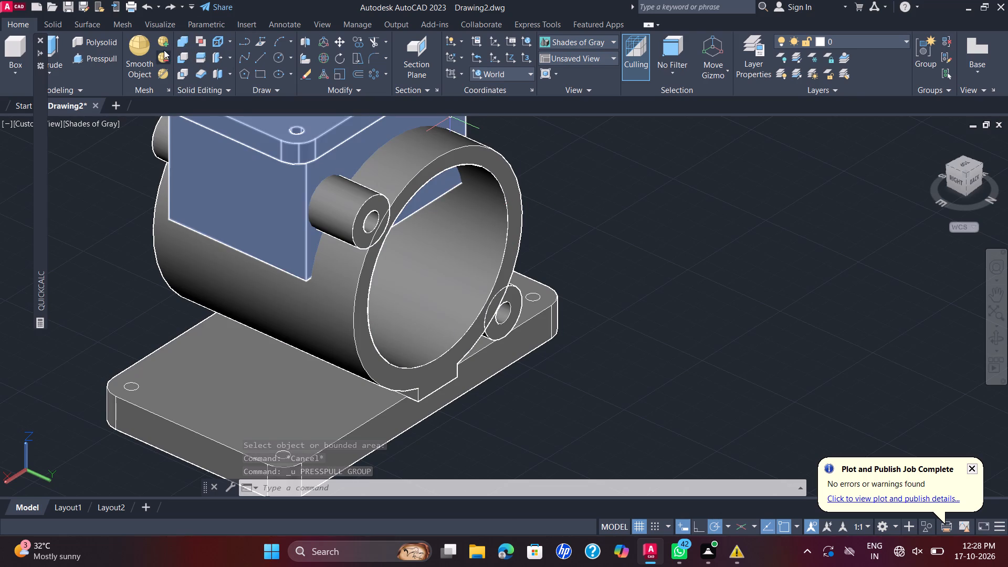
{"action": "left_click", "coordinate": [99, 57]}
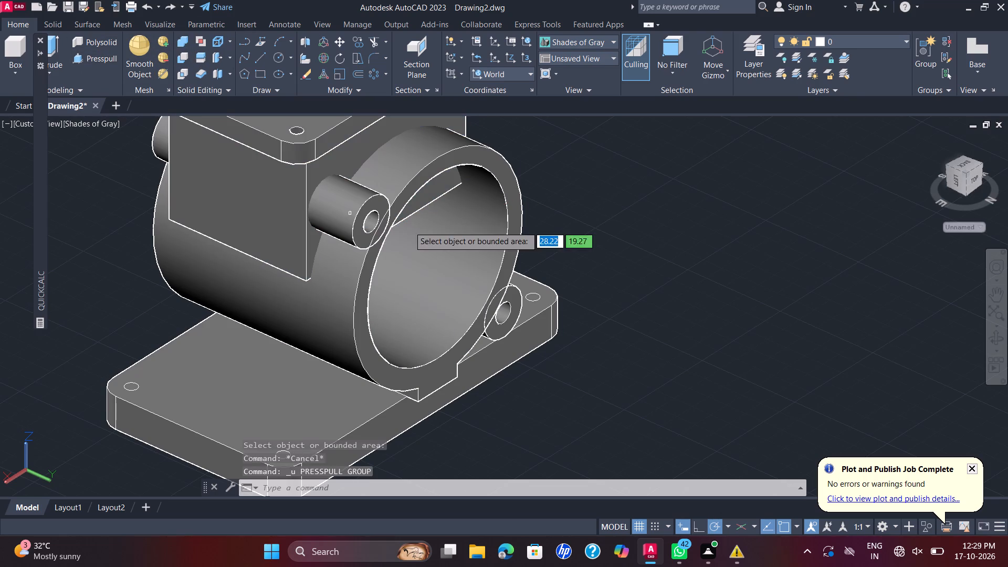
{"action": "left_click", "coordinate": [413, 192]}
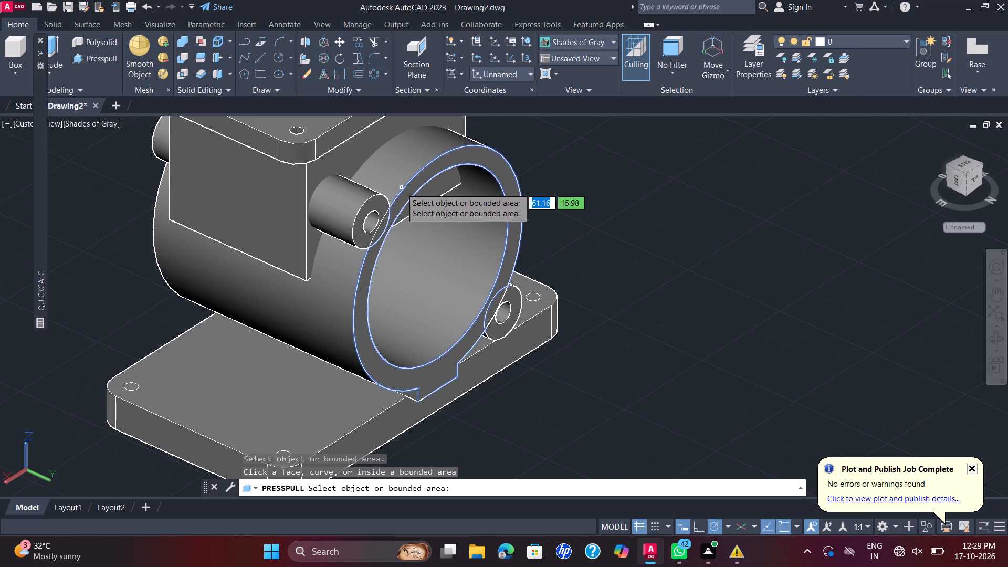
{"action": "left_click", "coordinate": [362, 320]}
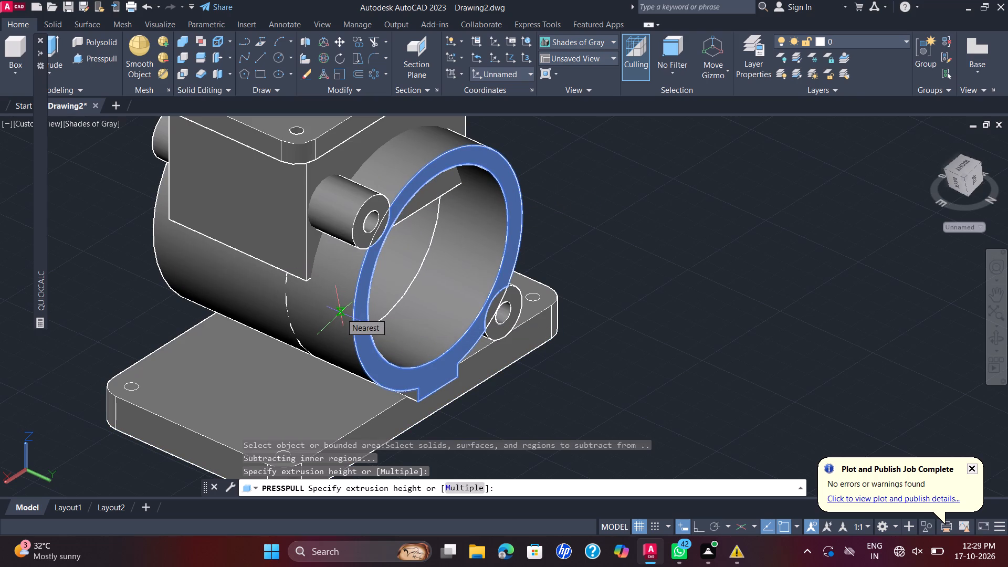
{"action": "key", "text": "6"}
{"action": "key", "text": "Return"}
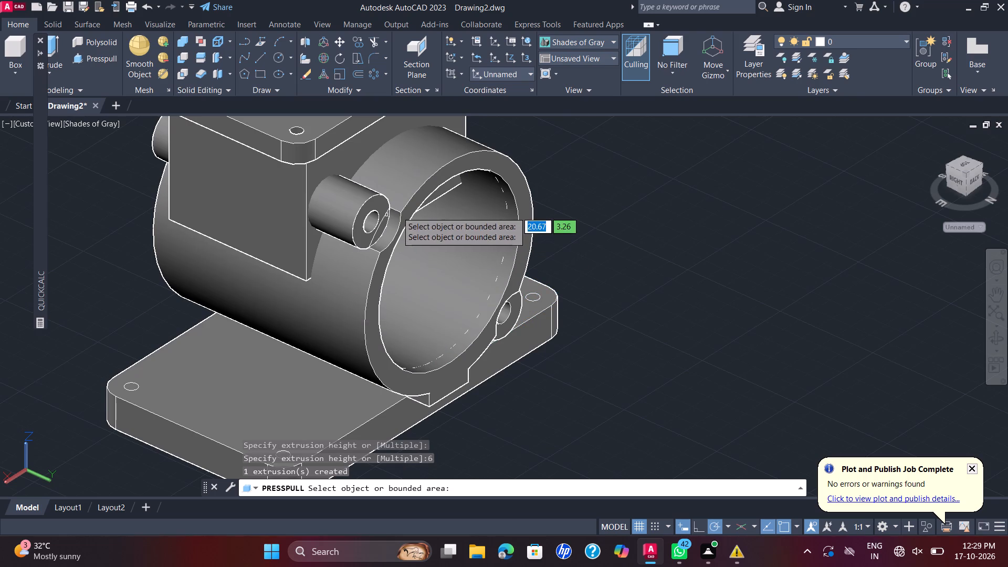
{"action": "scroll", "coordinate": [393, 212], "scroll_direction": "up", "scroll_amount": 1}
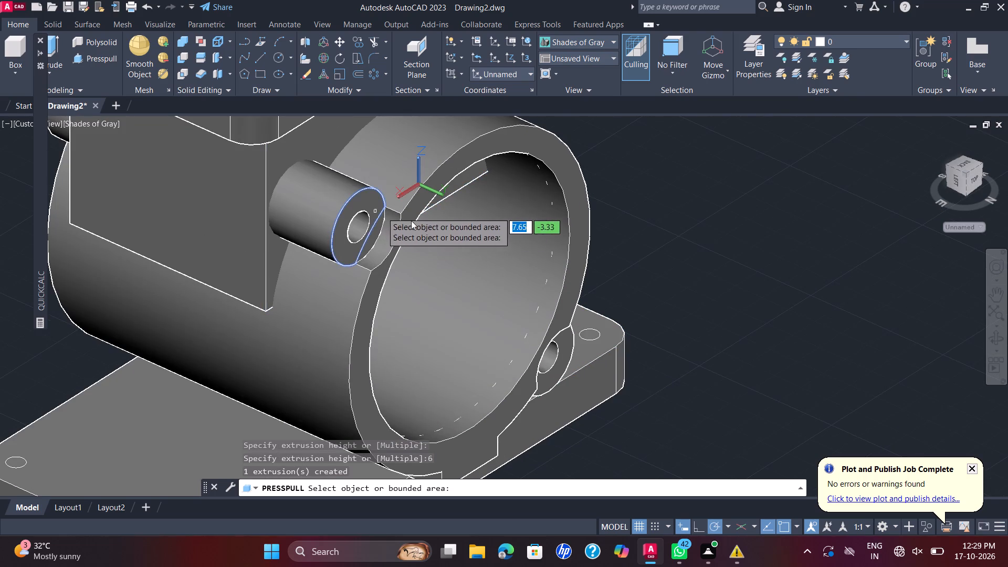
Presspull the hollow cylinder's ring-shaped end face to the base plate's upper edge, making it flush with the plate's side.
{"action": "left_click", "coordinate": [409, 220]}
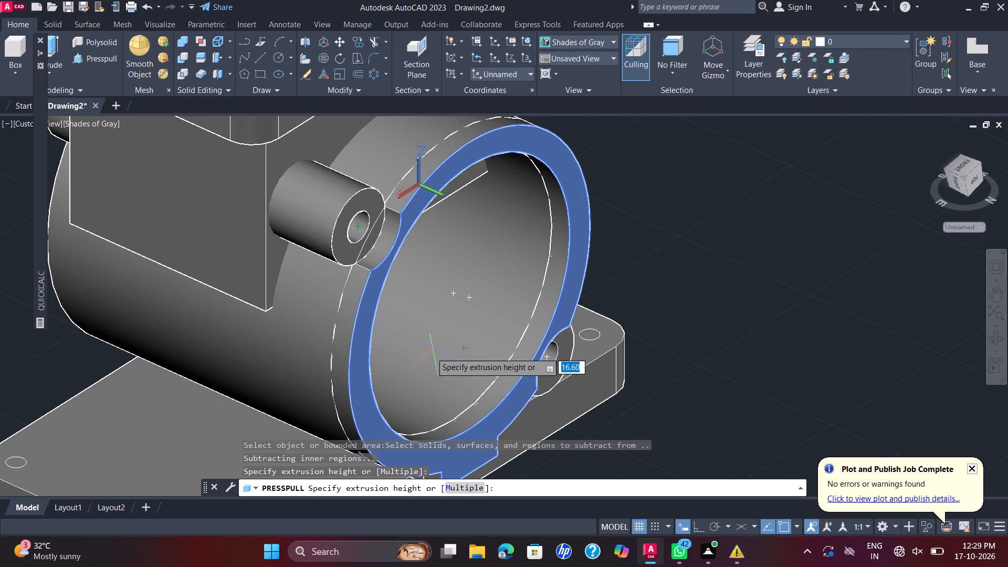
{"action": "middle_click_drag", "start_coordinate": [437, 340], "coordinate": [487, 283]}
{"action": "scroll", "coordinate": [437, 340], "scroll_direction": "down", "scroll_amount": 1}
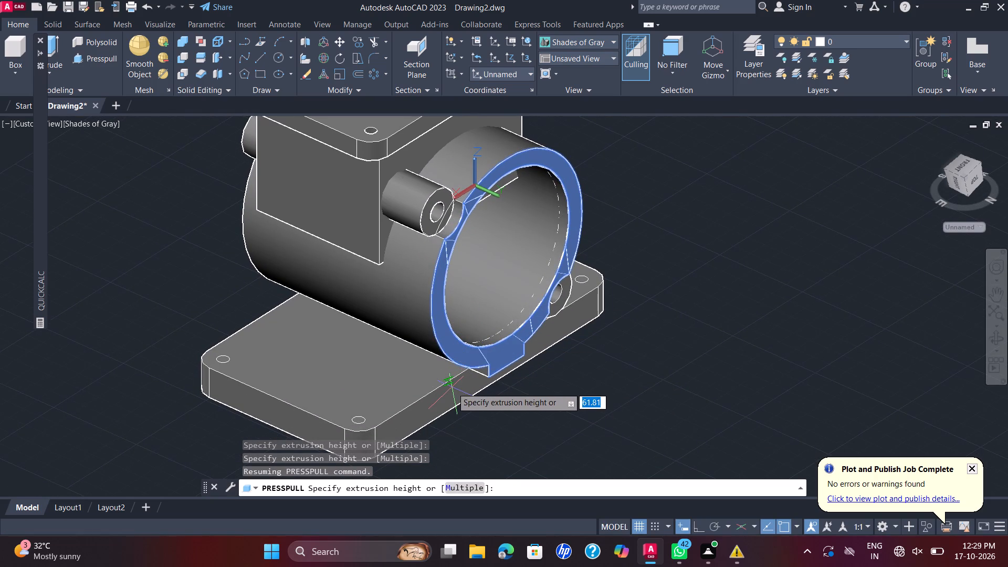
{"action": "scroll", "coordinate": [448, 381], "scroll_direction": "up", "scroll_amount": 3}
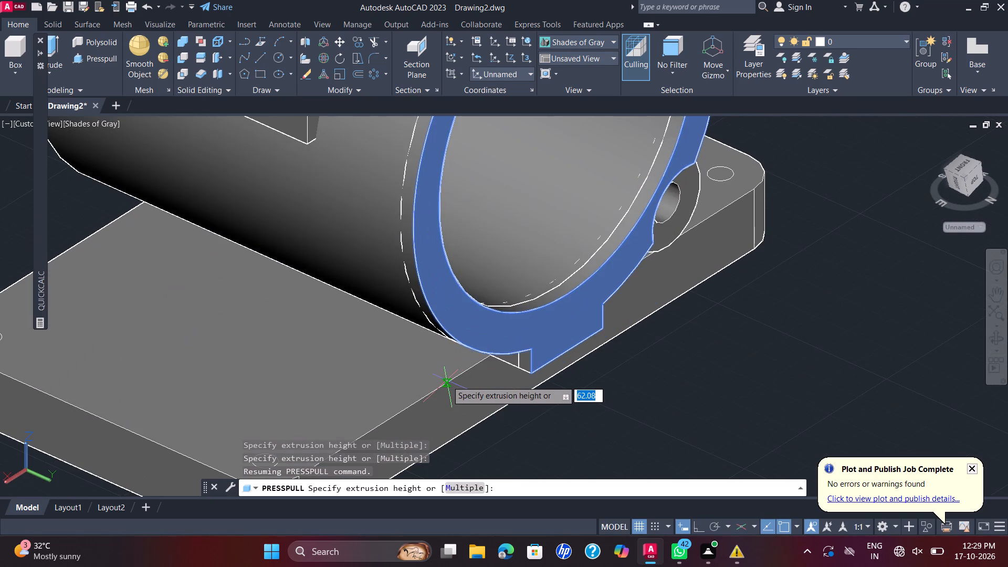
{"action": "scroll", "coordinate": [444, 379], "scroll_direction": "up", "scroll_amount": 1}
{"action": "scroll", "coordinate": [511, 343], "scroll_direction": "up", "scroll_amount": 2}
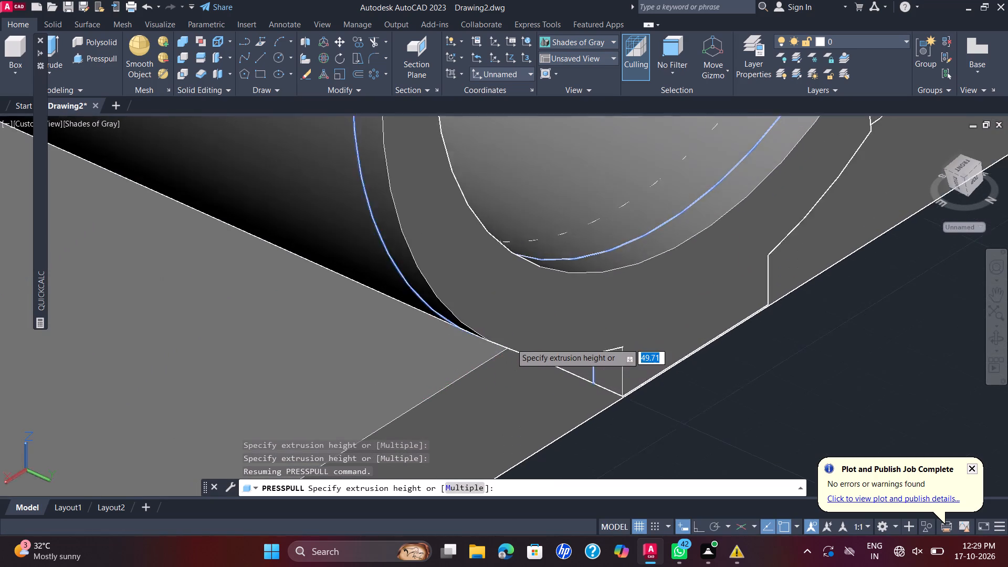
{"action": "scroll", "coordinate": [508, 365], "scroll_direction": "up", "scroll_amount": 1}
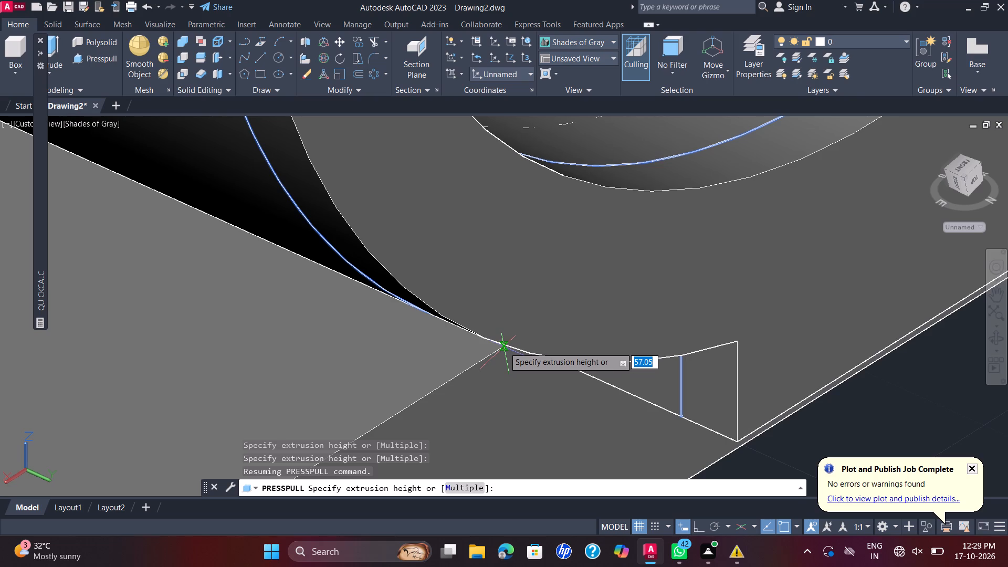
{"action": "scroll", "coordinate": [504, 346], "scroll_direction": "up", "scroll_amount": 3}
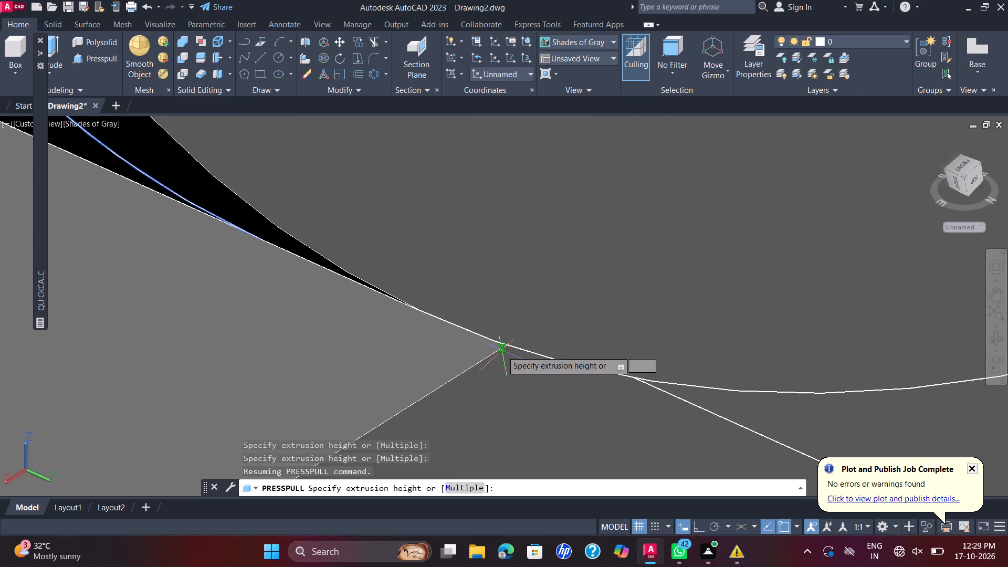
{"action": "left_click", "coordinate": [502, 351]}
{"action": "scroll", "coordinate": [502, 351], "scroll_direction": "down", "scroll_amount": 3}
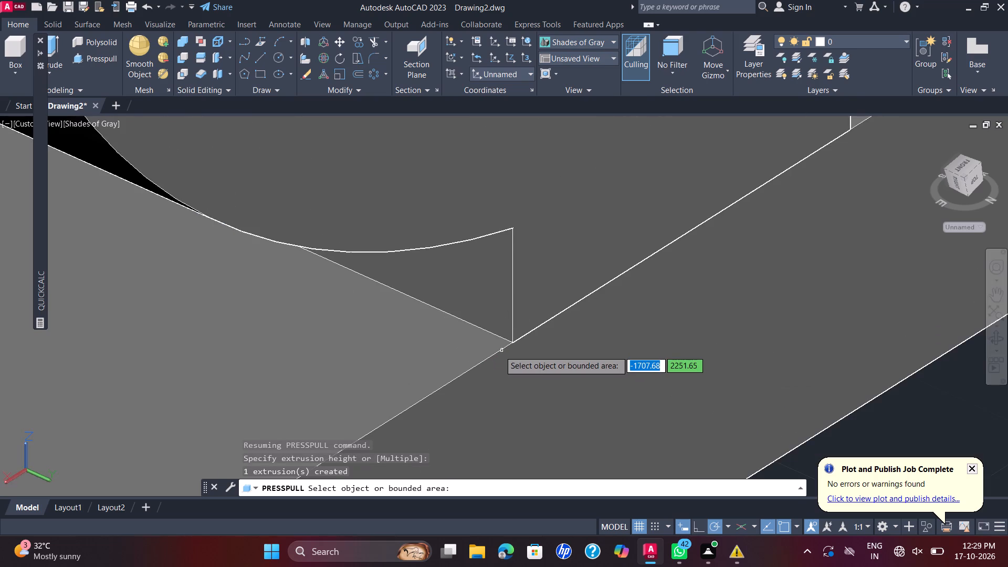
{"action": "scroll", "coordinate": [499, 351], "scroll_direction": "down", "scroll_amount": 6}
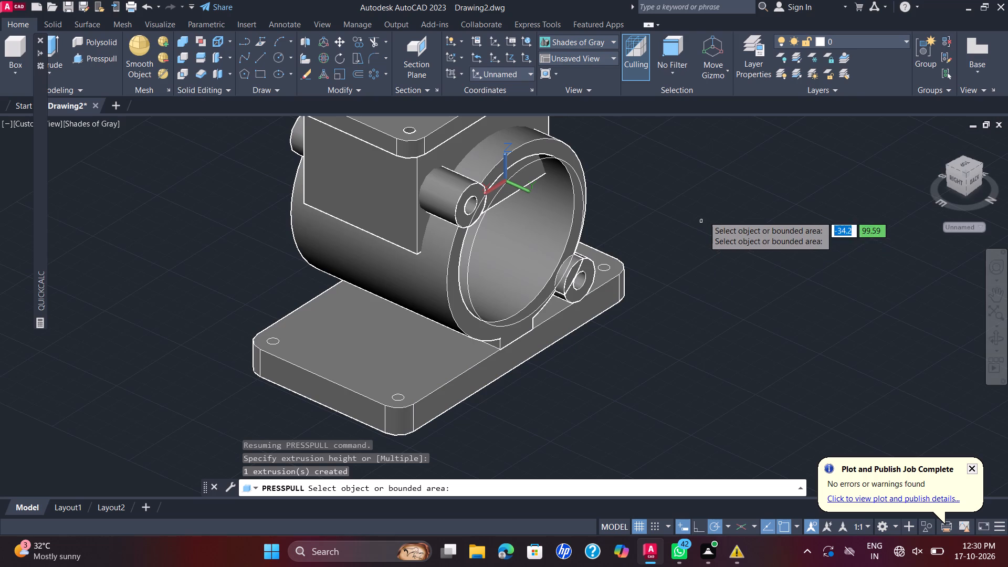
{"action": "key", "text": "Escape"}
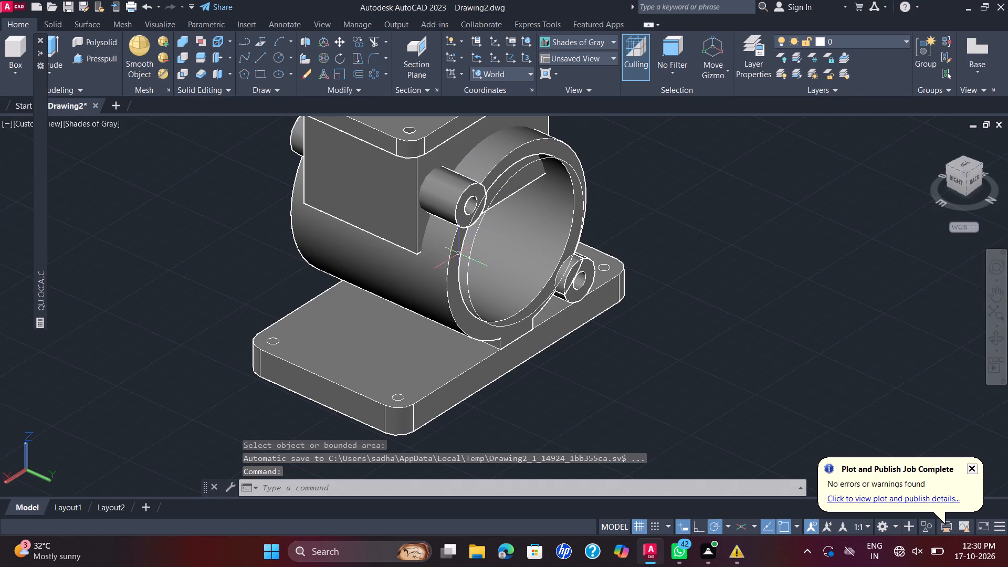
Erase the loose circle left at the open end of the hollow cylinder.
{"action": "left_click", "coordinate": [474, 241]}
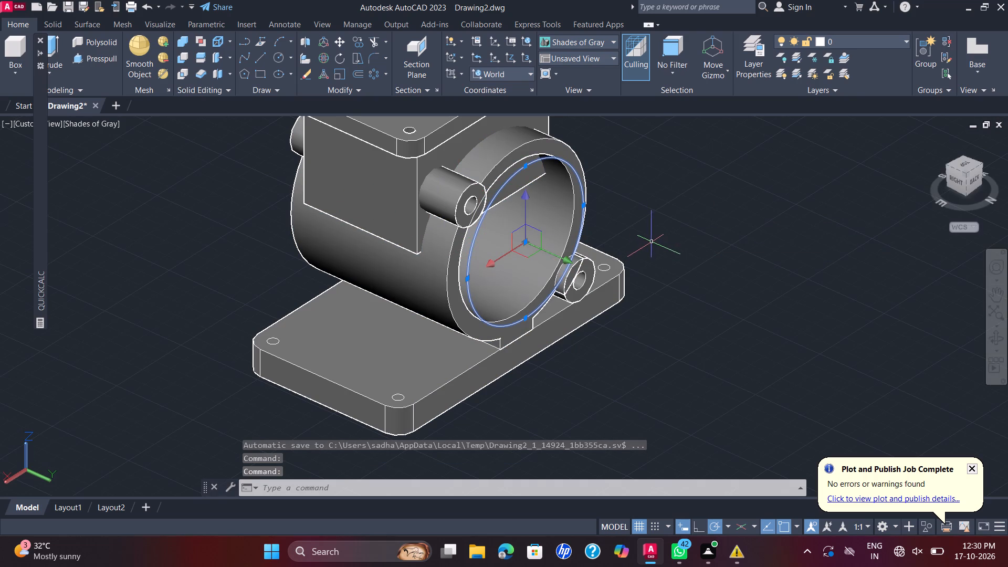
{"action": "key", "text": "Delete"}
Examine from the back how the upper flanged block meets the hollow cylinder and its bore.
{"action": "scroll", "coordinate": [550, 228], "scroll_direction": "down", "scroll_amount": 1}
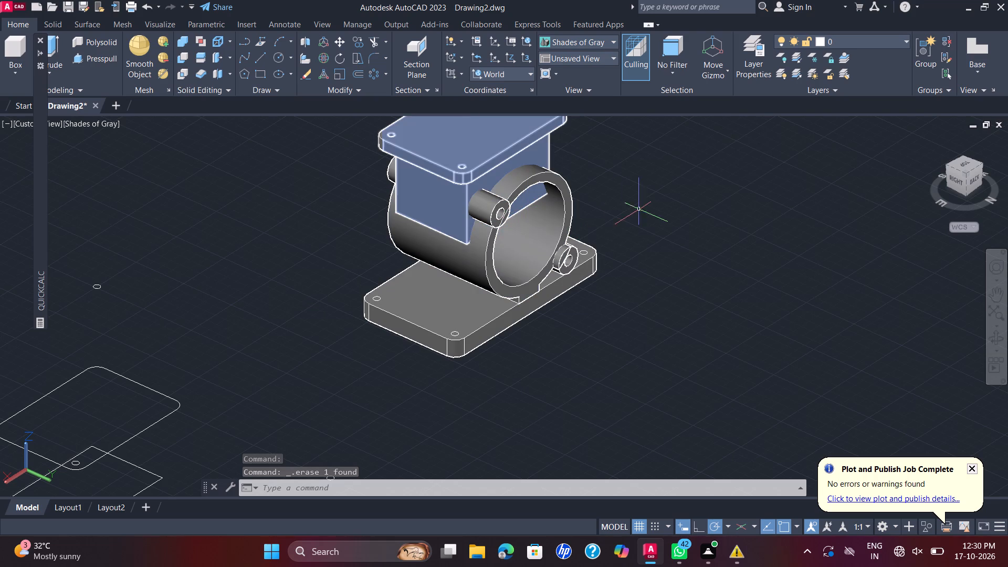
{"action": "scroll", "coordinate": [591, 141], "scroll_direction": "down", "scroll_amount": 1}
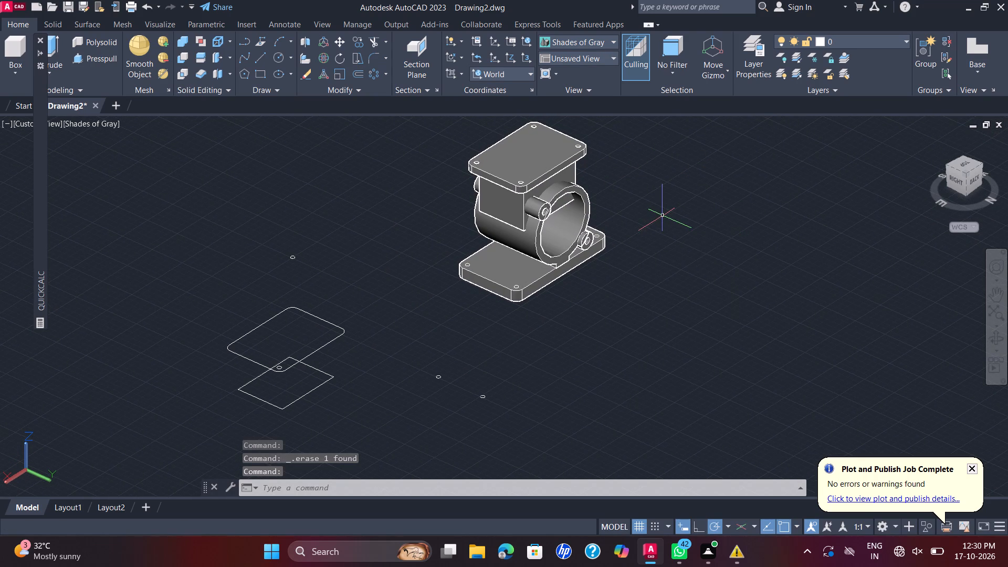
{"action": "middle_click_drag", "start_coordinate": [666, 216], "coordinate": [580, 175], "text": "shift"}
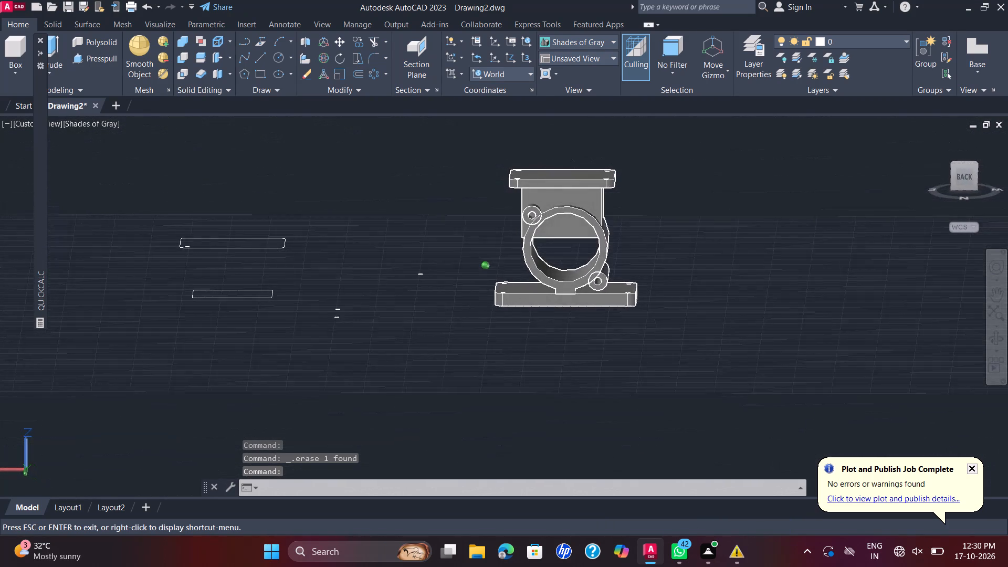
{"action": "middle_click_drag", "start_coordinate": [580, 175], "coordinate": [581, 175], "text": "shift"}
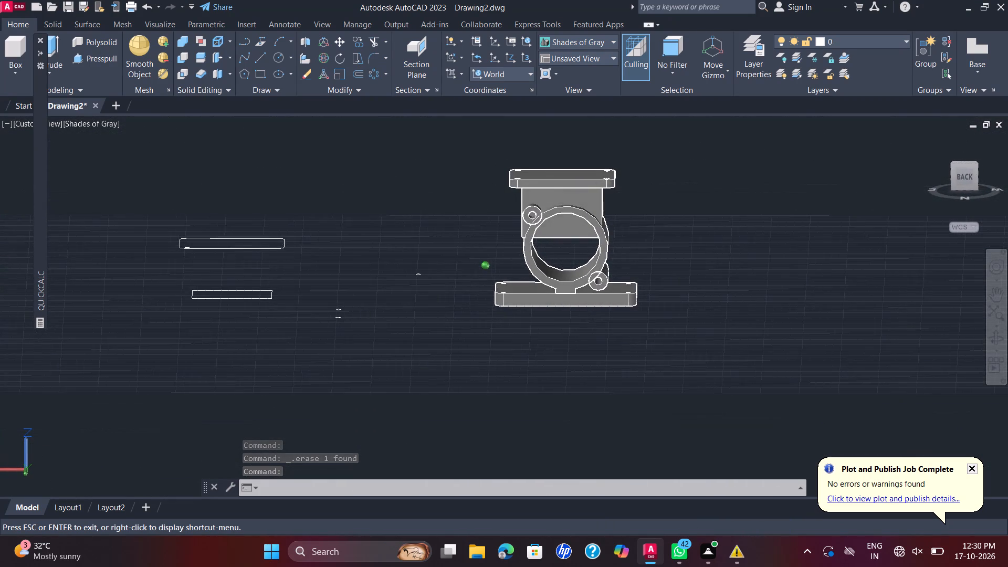
{"action": "middle_click_drag", "start_coordinate": [581, 175], "coordinate": [584, 172], "text": "shift"}
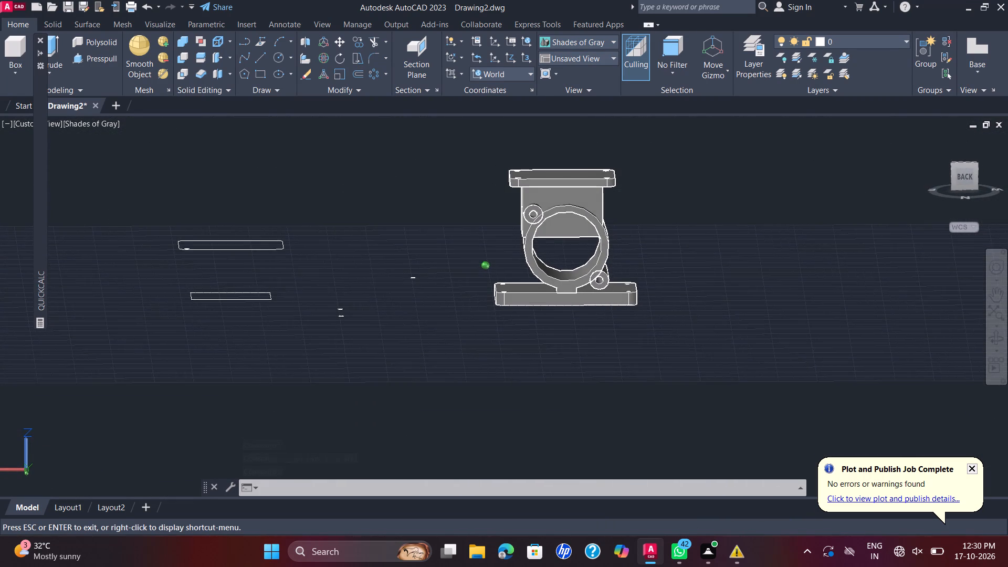
{"action": "middle_click_drag", "start_coordinate": [584, 172], "coordinate": [582, 169], "text": "shift"}
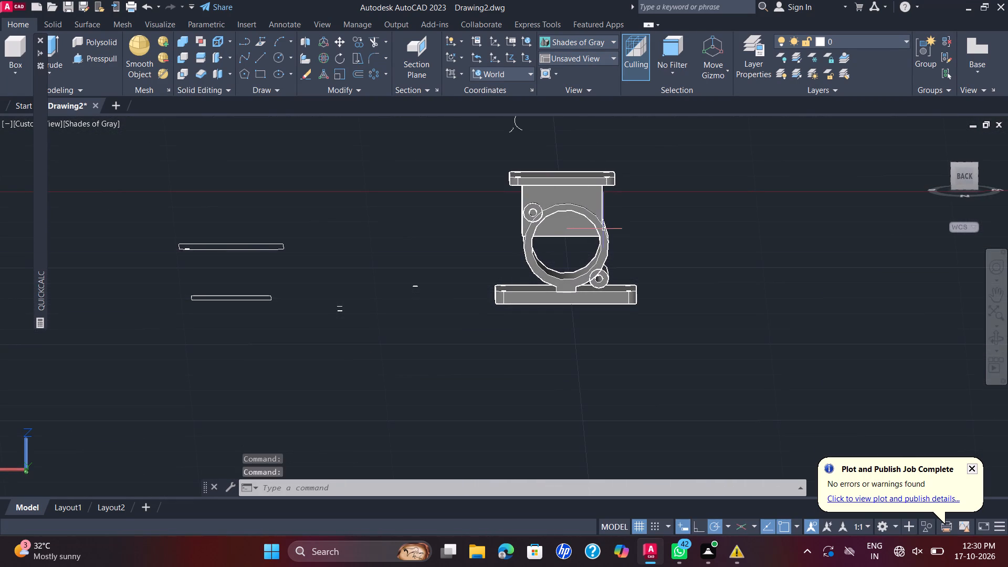
{"action": "scroll", "coordinate": [594, 224], "scroll_direction": "up", "scroll_amount": 2}
{"action": "middle_click_drag", "start_coordinate": [706, 229], "coordinate": [661, 246], "text": "shift"}
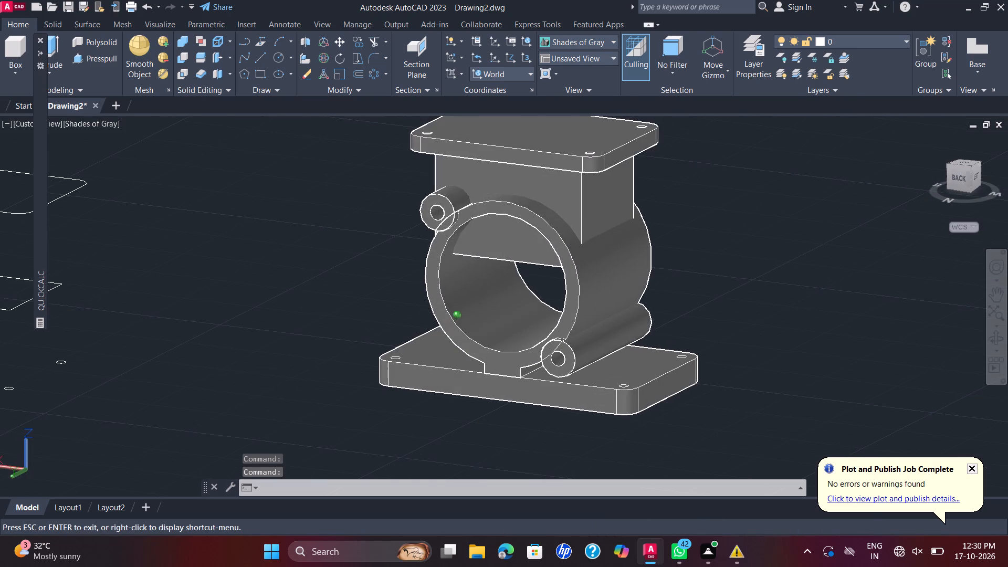
{"action": "middle_click_drag", "start_coordinate": [661, 246], "coordinate": [681, 236], "text": "shift"}
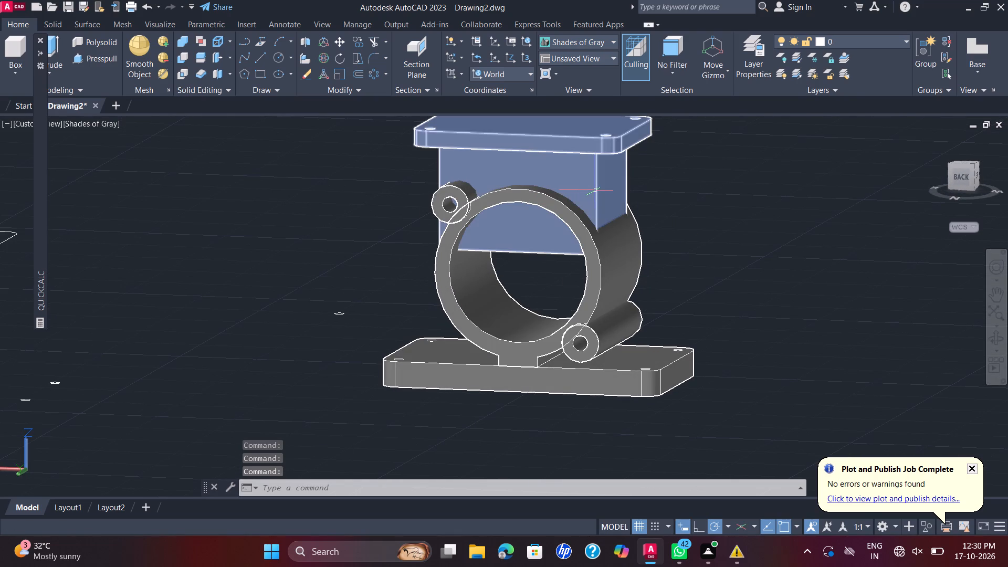
{"action": "left_click", "coordinate": [596, 191]}
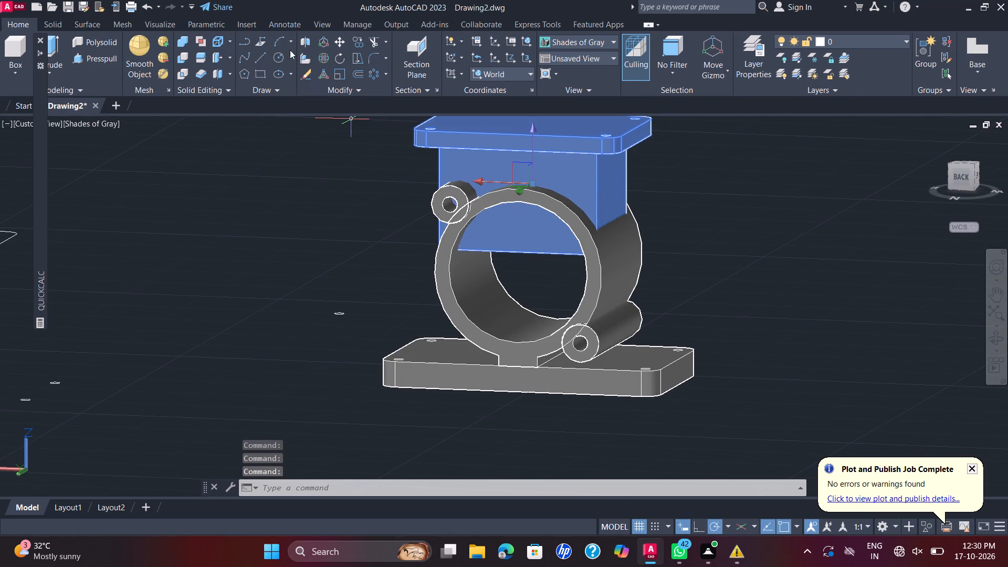
{"action": "scroll", "coordinate": [400, 118], "scroll_direction": "down", "scroll_amount": 1}
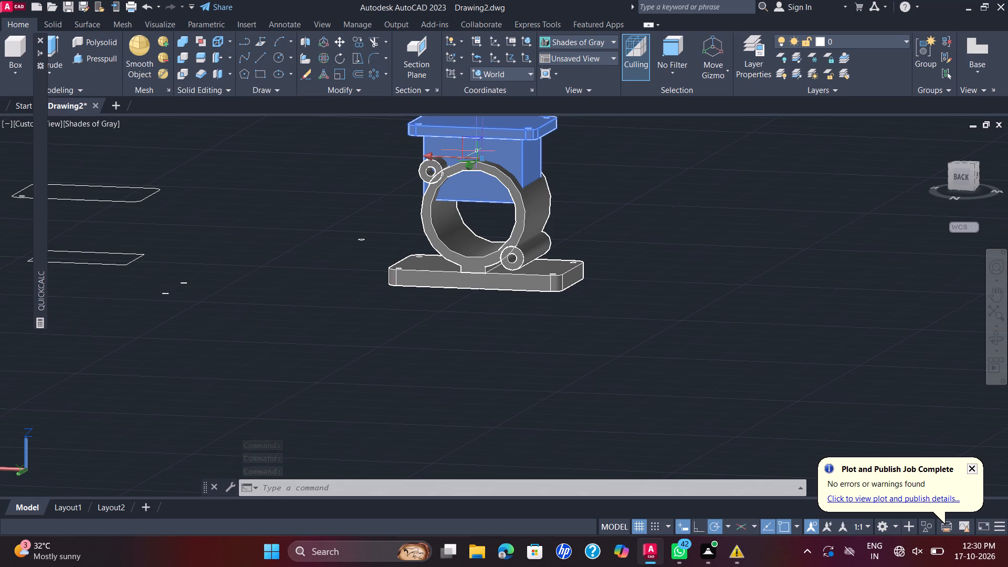
{"action": "key", "text": "Escape"}
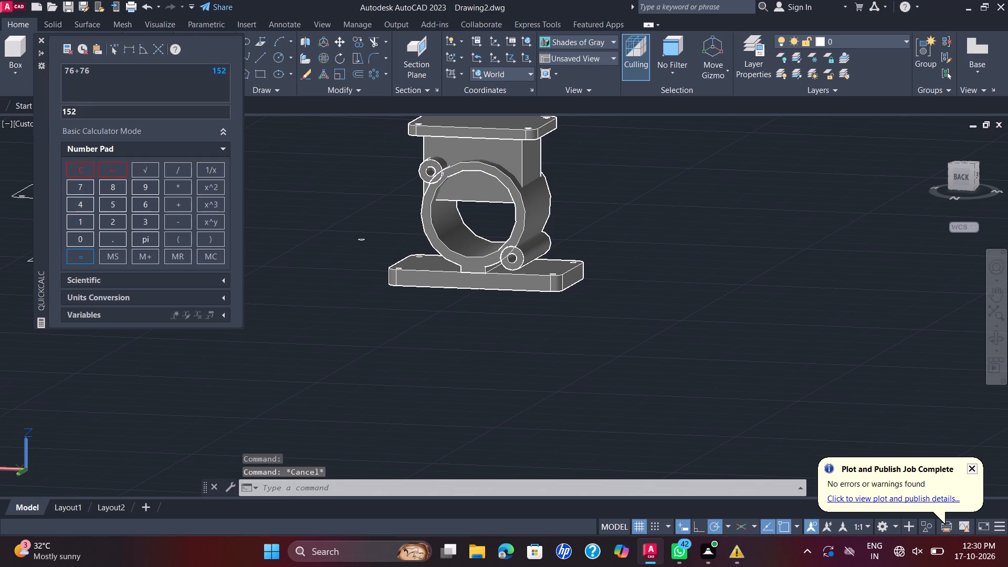
Close the QuickCalc calculator.
{"action": "left_click", "coordinate": [38, 39]}
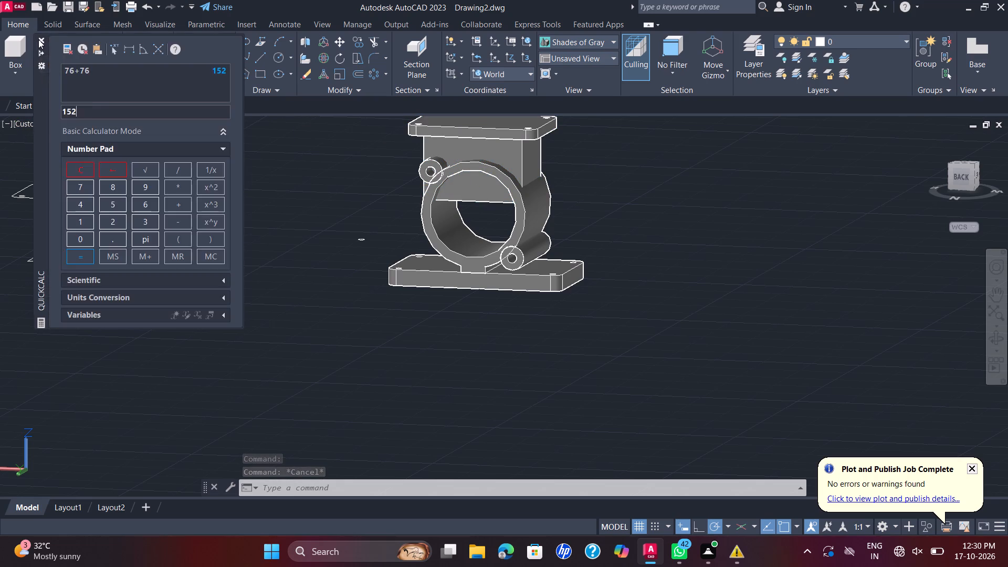
Switch to the Front view and examine the upper block's lower edge where it crosses the cylinder's bore.
{"action": "left_click", "coordinate": [22, 127]}
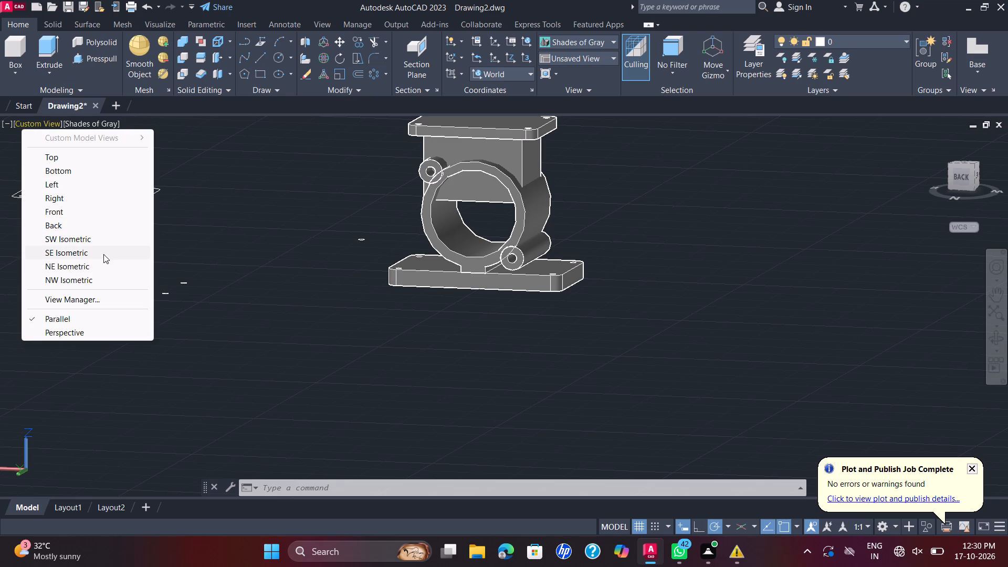
{"action": "left_click", "coordinate": [82, 207]}
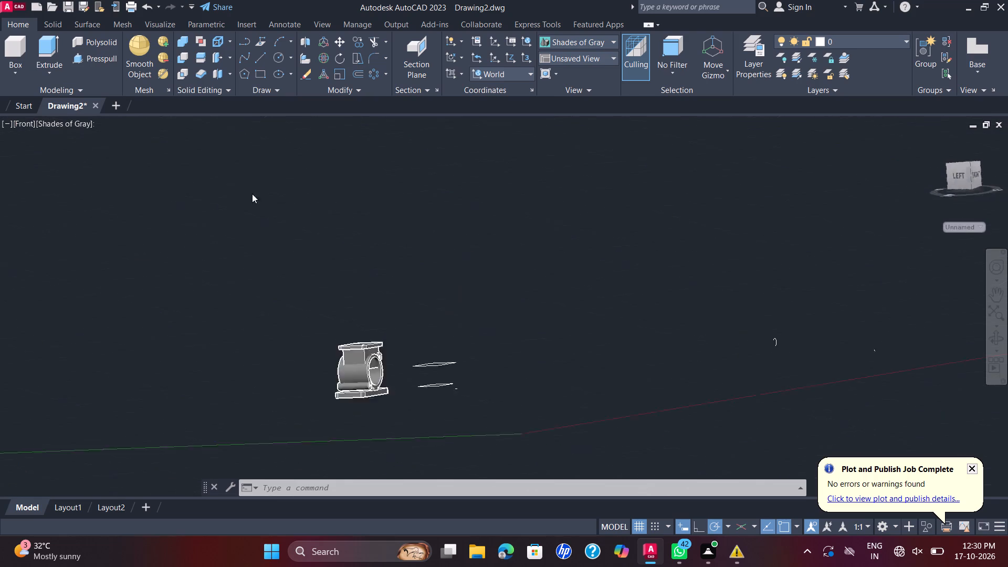
{"action": "middle_click_drag", "start_coordinate": [358, 393], "coordinate": [436, 245]}
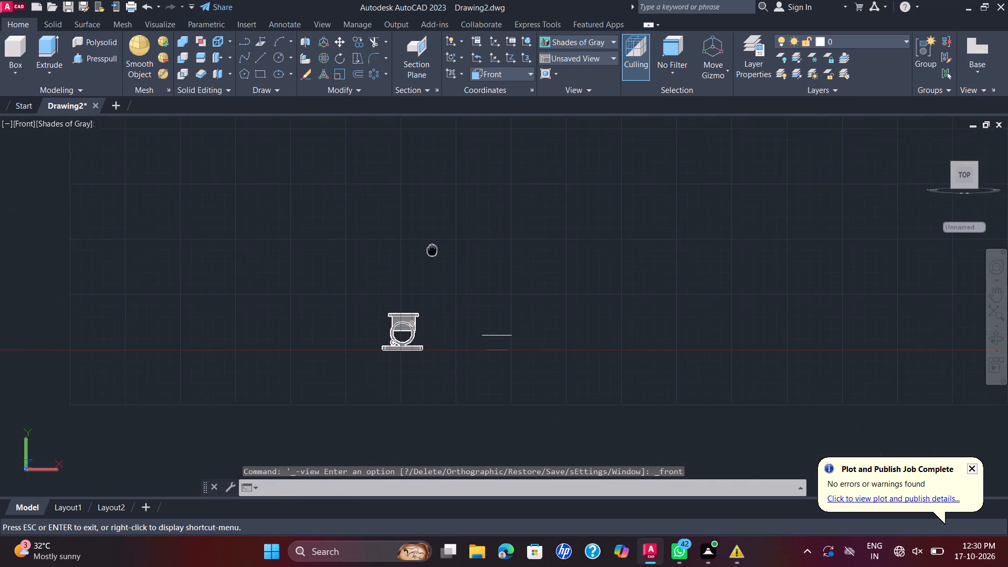
{"action": "middle_click_drag", "start_coordinate": [436, 245], "coordinate": [438, 252]}
{"action": "scroll", "coordinate": [404, 331], "scroll_direction": "up", "scroll_amount": 3}
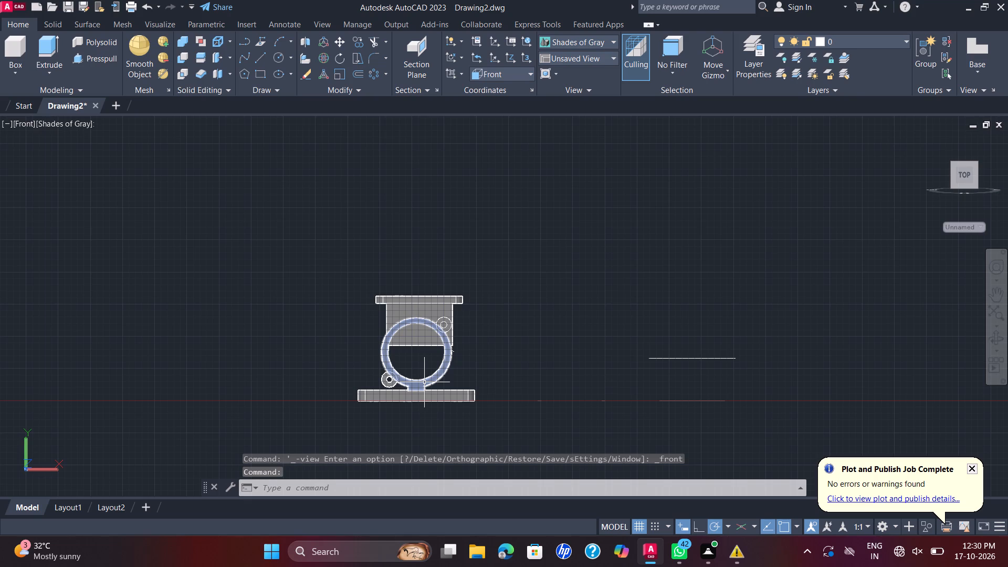
{"action": "scroll", "coordinate": [426, 383], "scroll_direction": "up", "scroll_amount": 3}
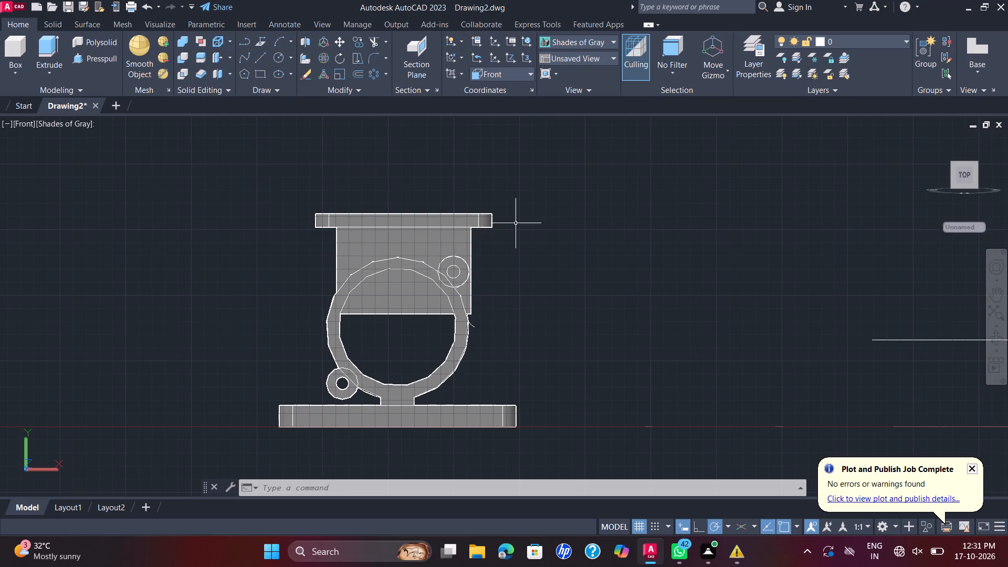
{"action": "scroll", "coordinate": [512, 297], "scroll_direction": "up", "scroll_amount": 3}
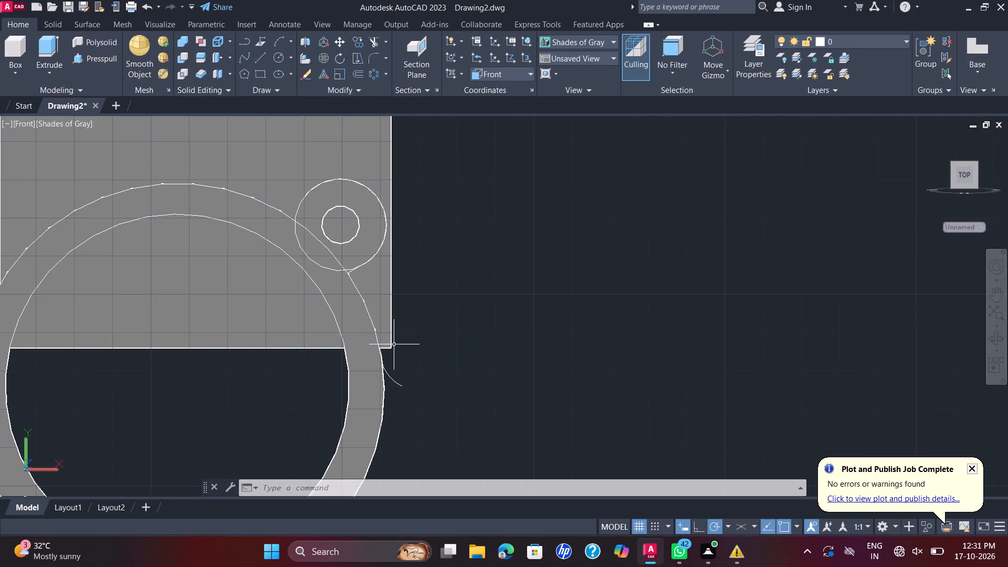
{"action": "scroll", "coordinate": [393, 347], "scroll_direction": "up", "scroll_amount": 1}
{"action": "scroll", "coordinate": [393, 347], "scroll_direction": "down", "scroll_amount": 1}
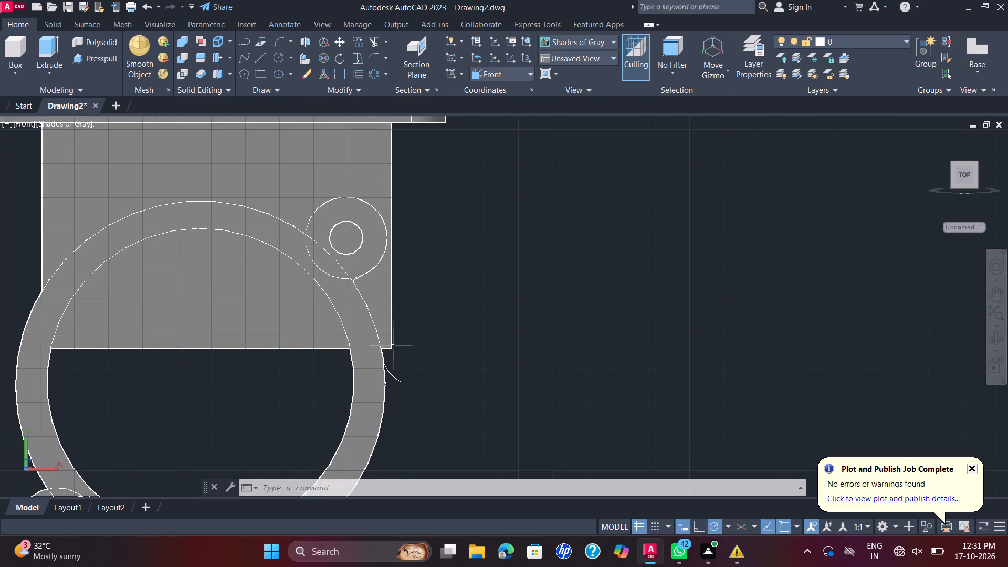
{"action": "scroll", "coordinate": [395, 343], "scroll_direction": "down", "scroll_amount": 1}
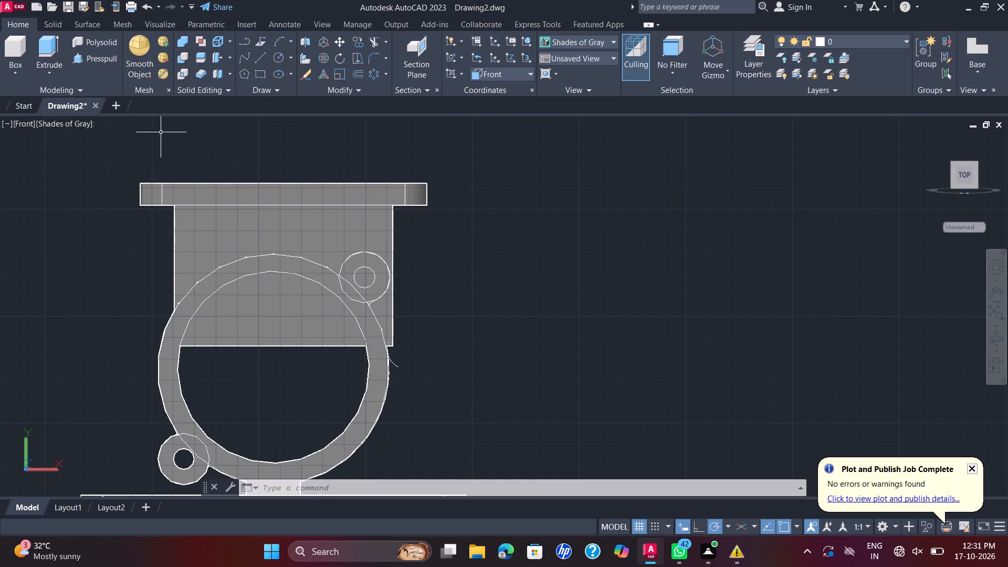
{"action": "scroll", "coordinate": [176, 144], "scroll_direction": "down", "scroll_amount": 1}
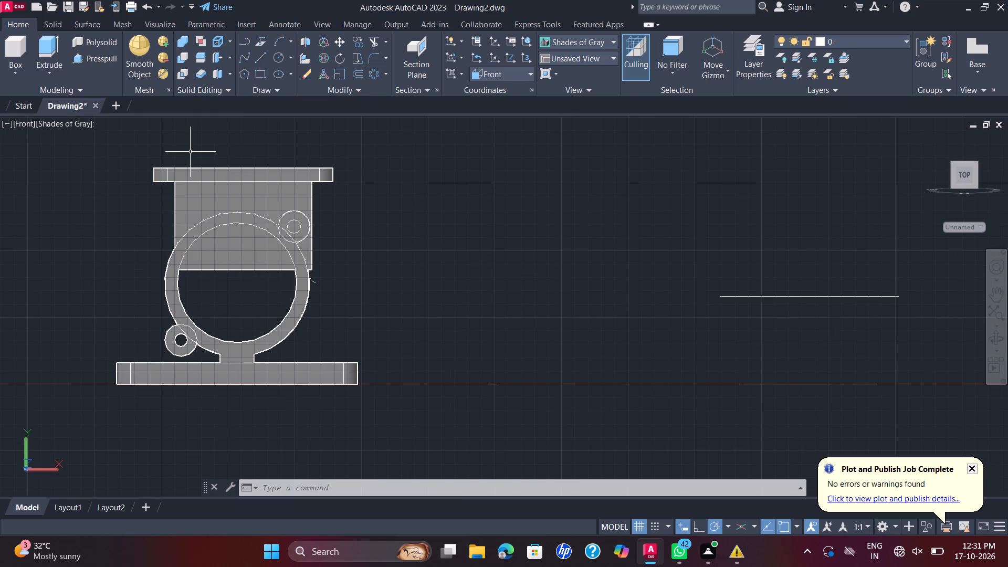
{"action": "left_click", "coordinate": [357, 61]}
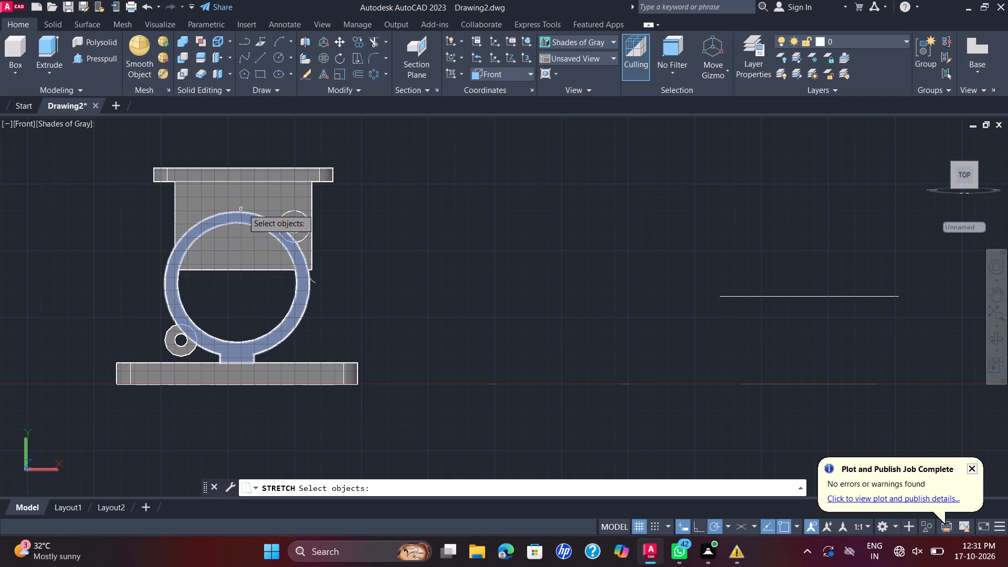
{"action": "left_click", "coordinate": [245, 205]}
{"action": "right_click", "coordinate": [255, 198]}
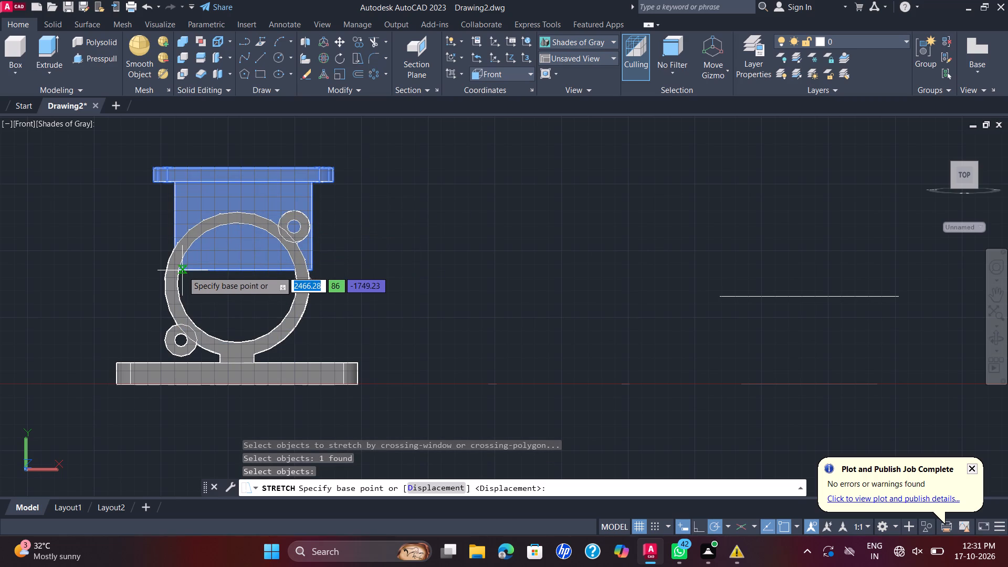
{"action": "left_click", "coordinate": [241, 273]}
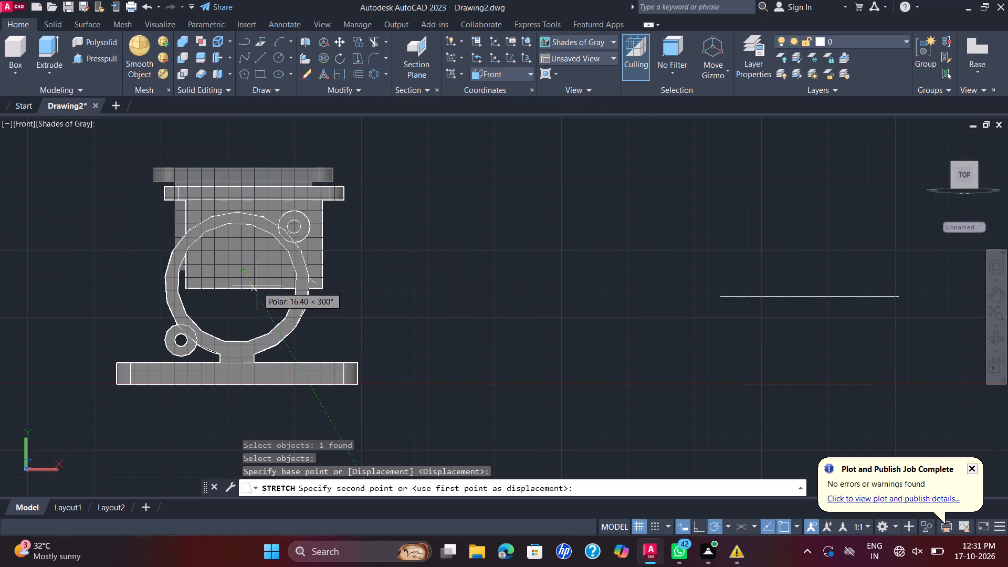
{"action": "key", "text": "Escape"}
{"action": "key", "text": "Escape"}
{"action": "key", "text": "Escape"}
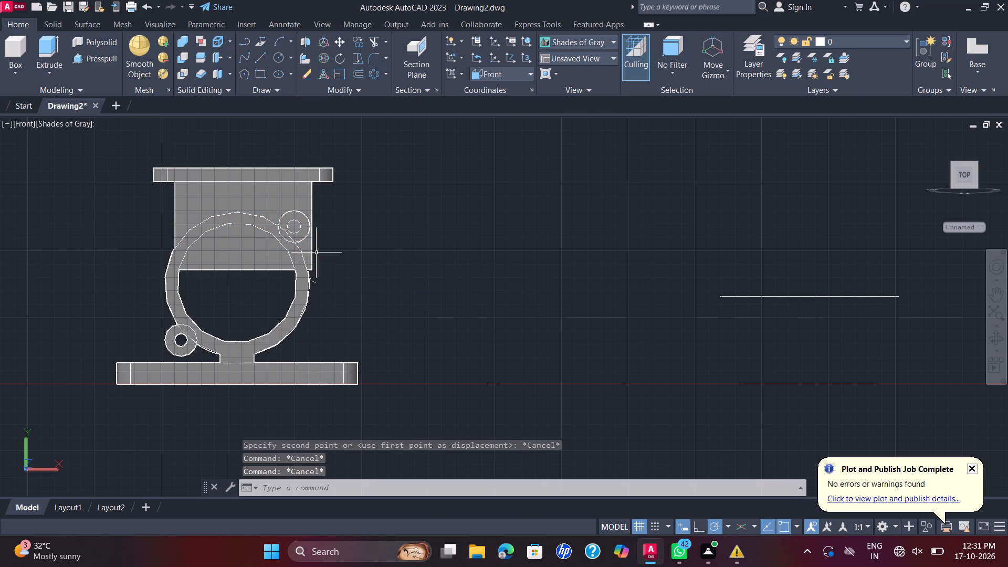
Examine the upper boss against the block in Front view, and switch to SE Isometric to inspect the block's lower corner.
{"action": "scroll", "coordinate": [349, 234], "scroll_direction": "up", "scroll_amount": 2}
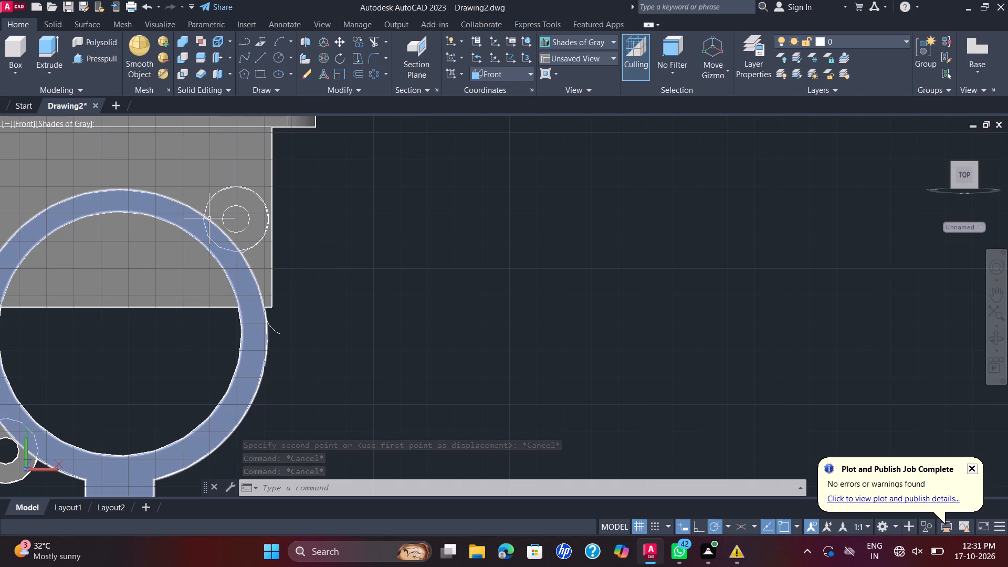
{"action": "scroll", "coordinate": [219, 220], "scroll_direction": "up", "scroll_amount": 2}
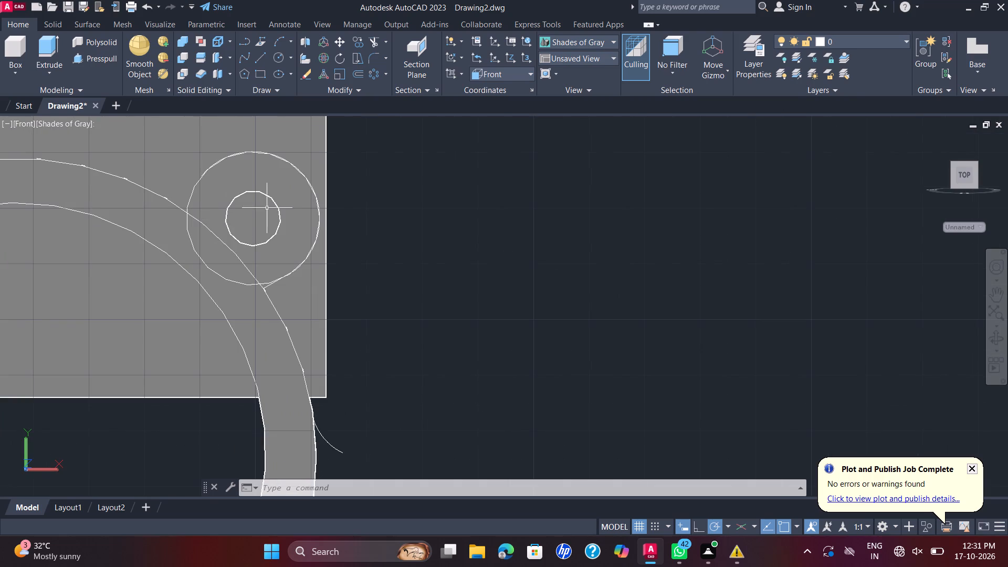
{"action": "scroll", "coordinate": [303, 222], "scroll_direction": "down", "scroll_amount": 1}
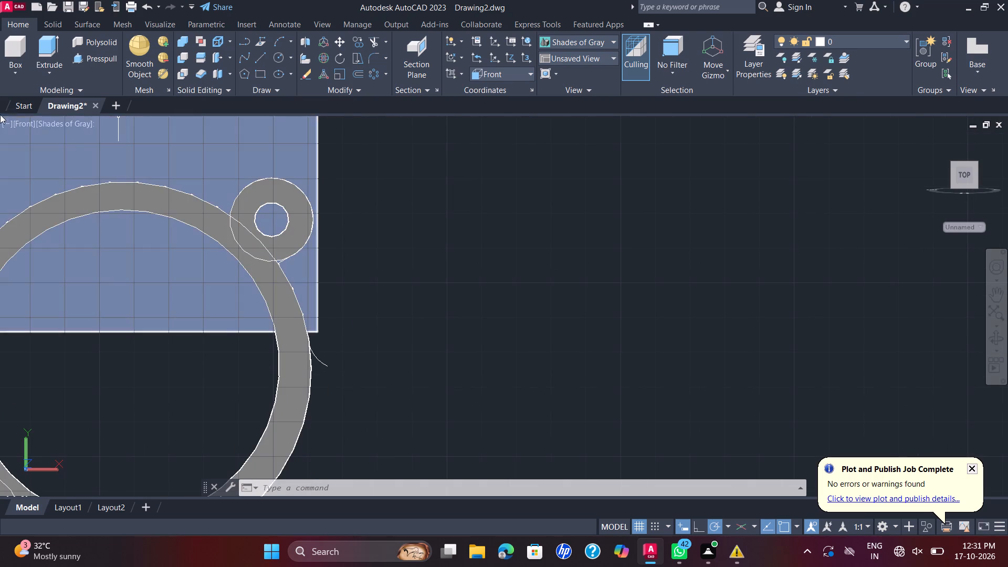
{"action": "left_click", "coordinate": [28, 125]}
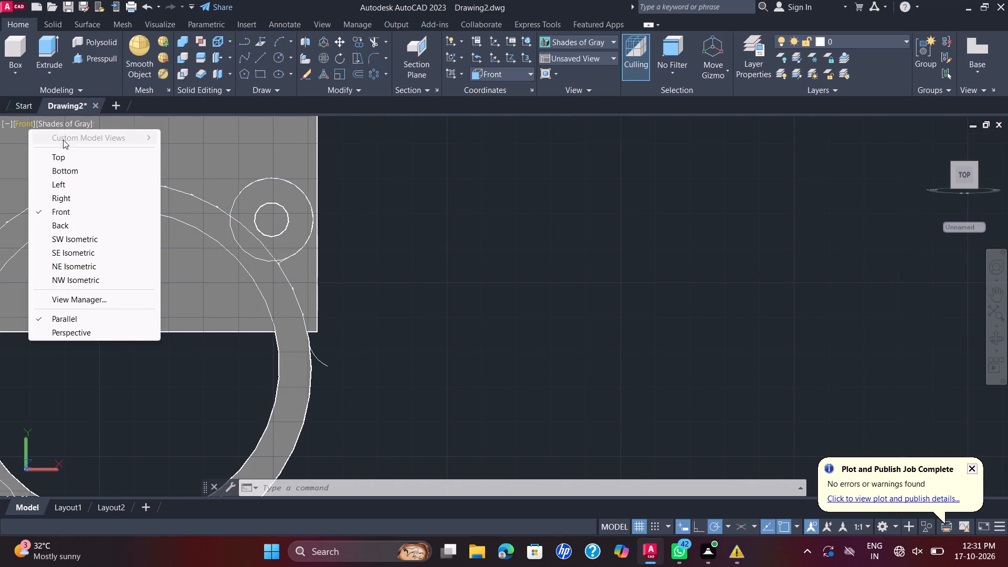
{"action": "left_click", "coordinate": [92, 253]}
{"action": "scroll", "coordinate": [513, 293], "scroll_direction": "up", "scroll_amount": 4}
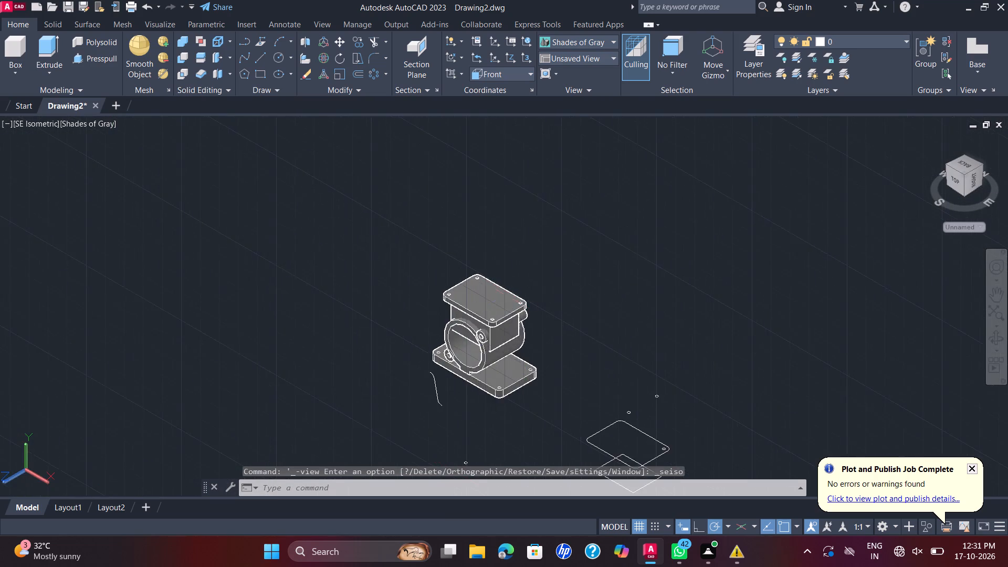
{"action": "scroll", "coordinate": [503, 310], "scroll_direction": "up", "scroll_amount": 2}
{"action": "scroll", "coordinate": [495, 359], "scroll_direction": "up", "scroll_amount": 2}
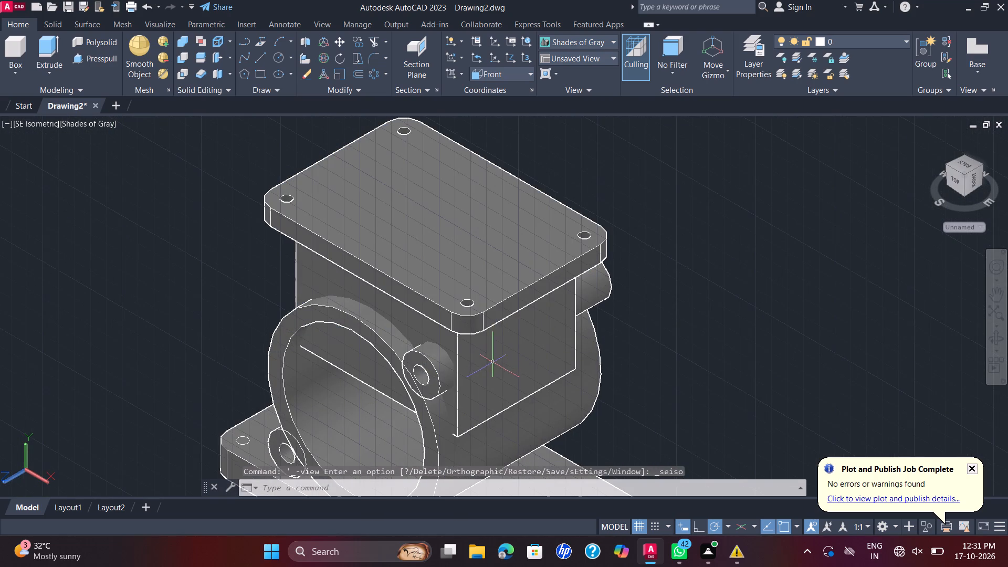
{"action": "scroll", "coordinate": [476, 367], "scroll_direction": "up", "scroll_amount": 3}
{"action": "scroll", "coordinate": [459, 369], "scroll_direction": "down", "scroll_amount": 2}
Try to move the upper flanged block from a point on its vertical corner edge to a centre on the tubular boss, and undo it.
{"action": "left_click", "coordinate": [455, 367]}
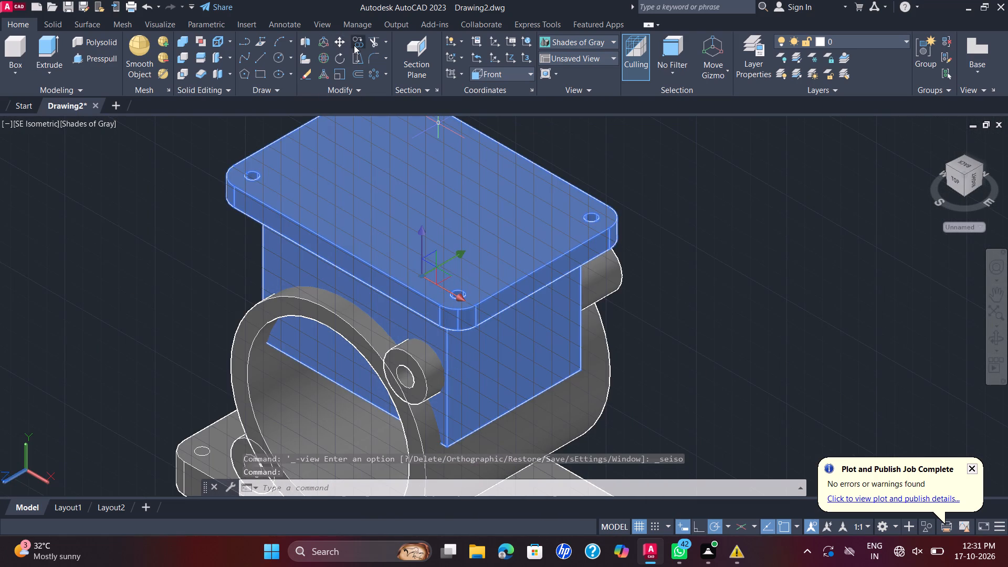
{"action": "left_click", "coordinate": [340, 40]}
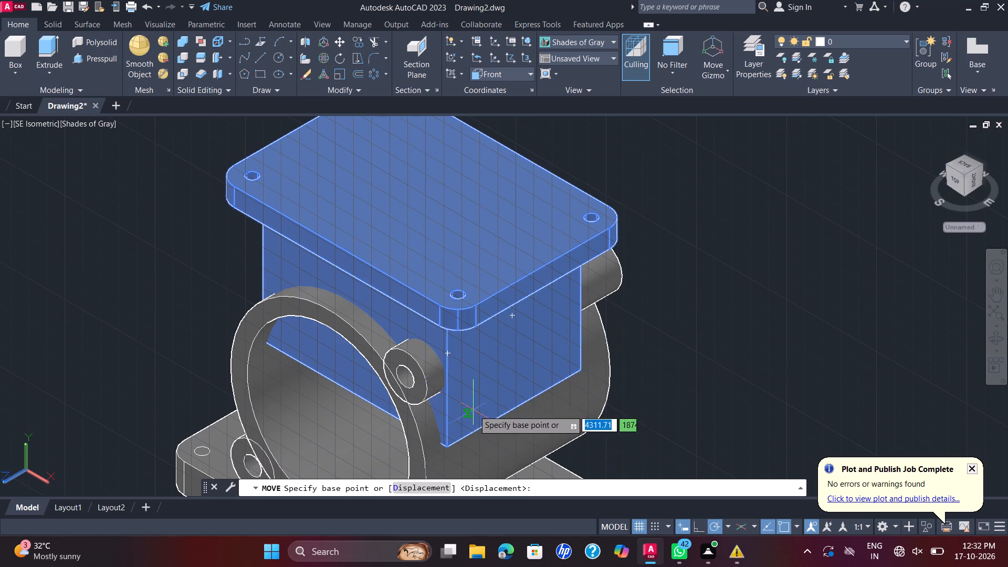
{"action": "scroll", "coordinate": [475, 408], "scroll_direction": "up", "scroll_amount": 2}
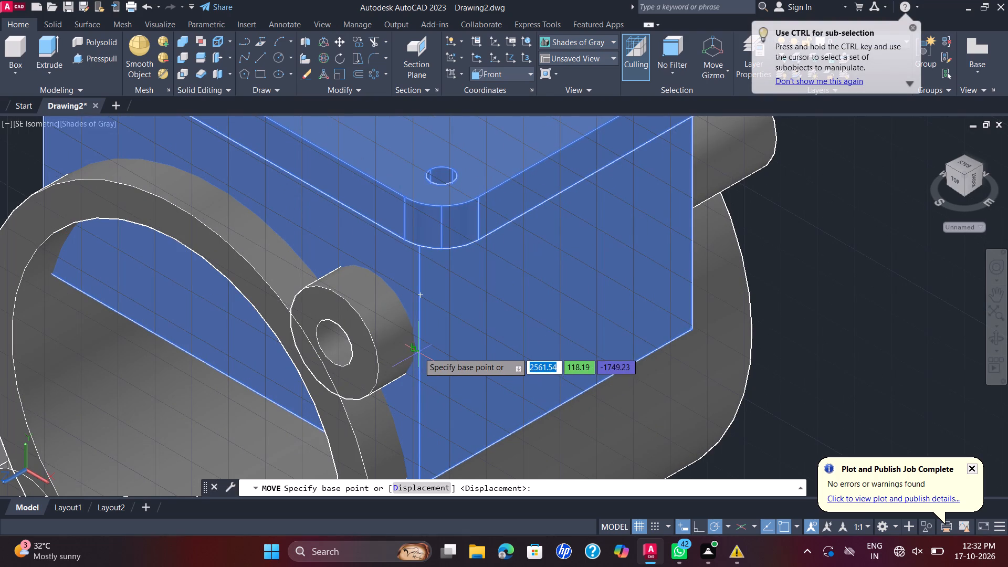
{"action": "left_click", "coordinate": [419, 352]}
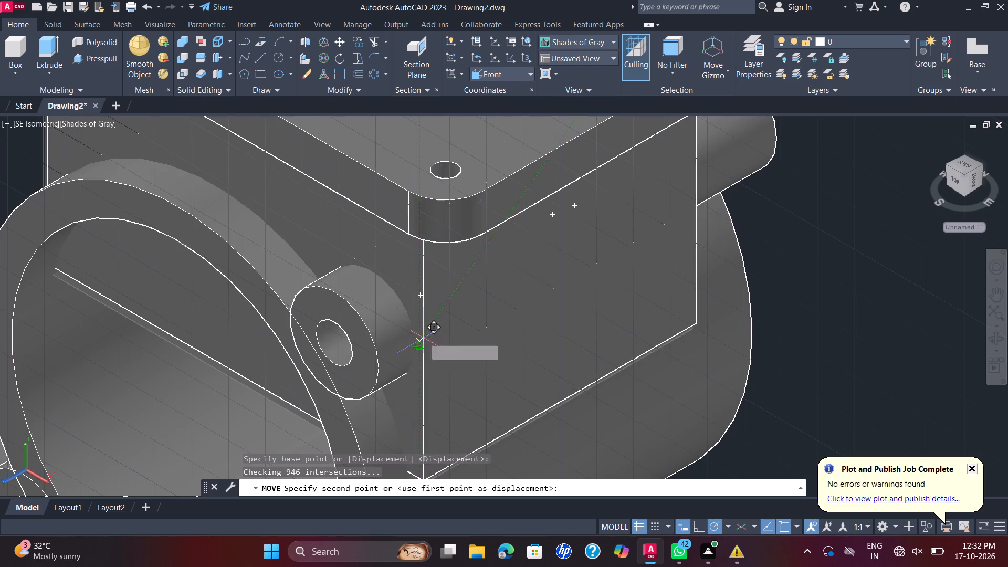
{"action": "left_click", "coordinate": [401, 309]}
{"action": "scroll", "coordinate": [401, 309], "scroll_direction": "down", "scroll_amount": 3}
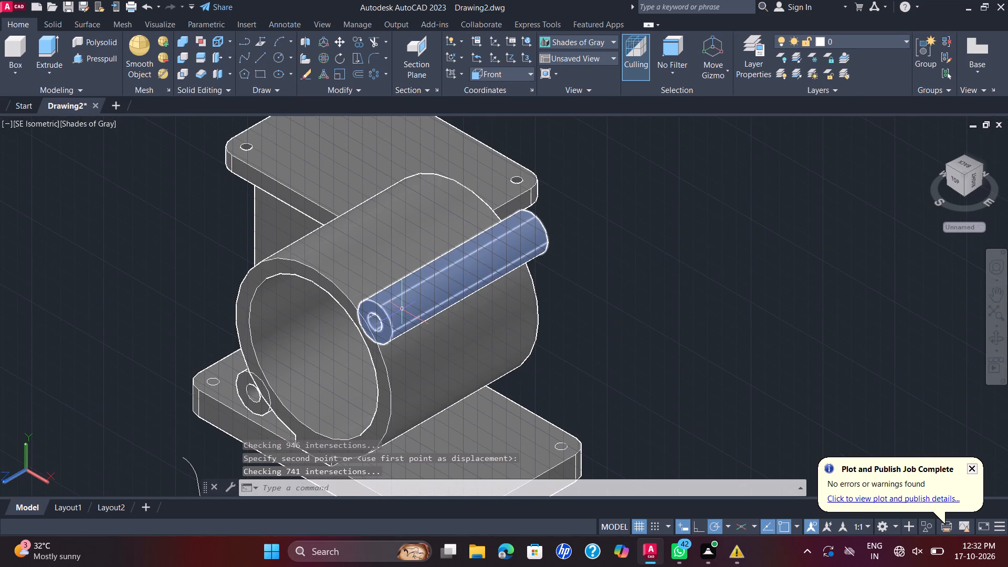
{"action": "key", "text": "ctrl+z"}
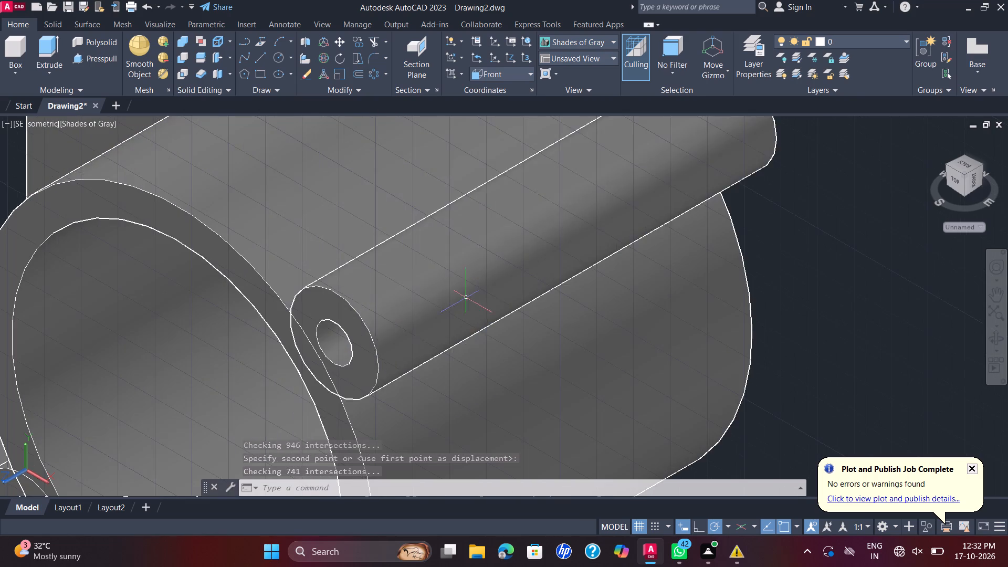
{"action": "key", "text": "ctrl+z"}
Examine the upper block, the tubular bosses and the bore from around the bracket and from its opposite end.
{"action": "scroll", "coordinate": [492, 374], "scroll_direction": "up", "scroll_amount": 2}
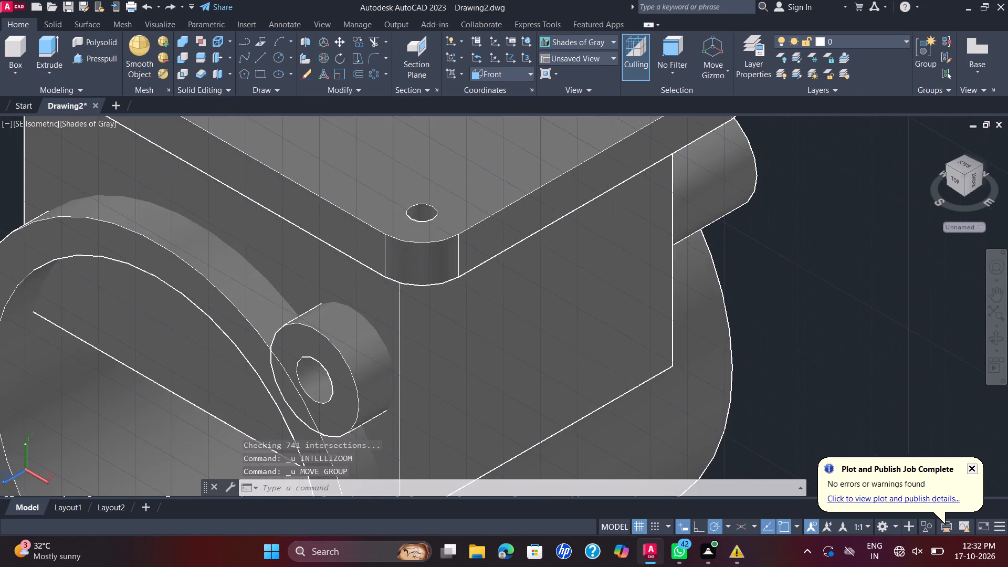
{"action": "scroll", "coordinate": [490, 370], "scroll_direction": "down", "scroll_amount": 1}
{"action": "scroll", "coordinate": [638, 307], "scroll_direction": "down", "scroll_amount": 1}
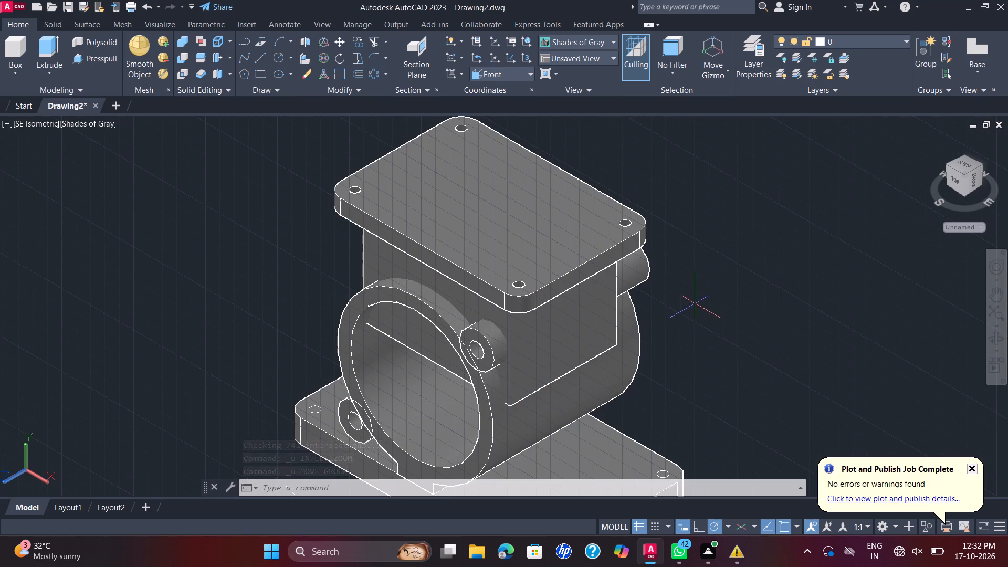
{"action": "scroll", "coordinate": [717, 287], "scroll_direction": "down", "scroll_amount": 1}
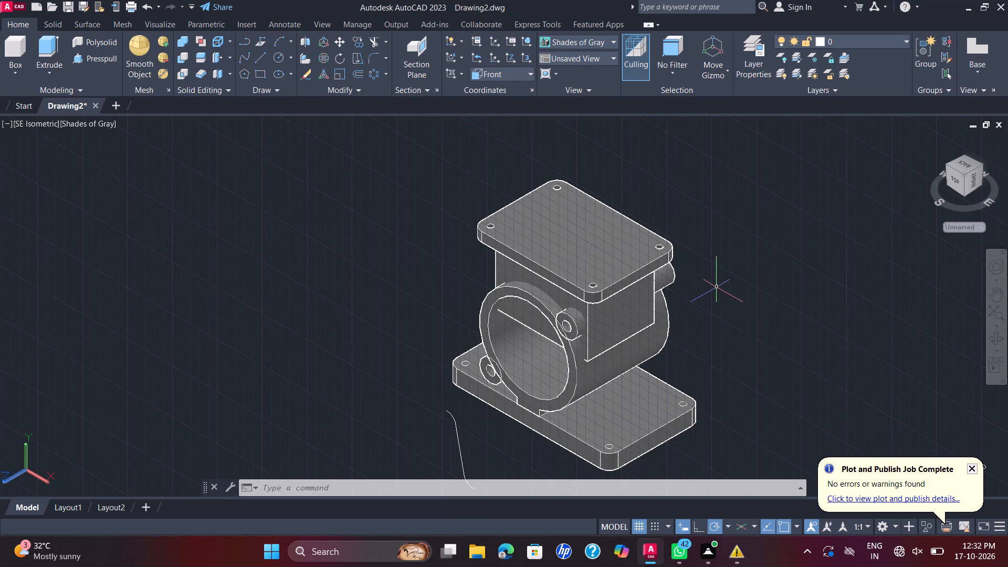
{"action": "middle_click_drag", "start_coordinate": [717, 287], "coordinate": [650, 300], "text": "shift"}
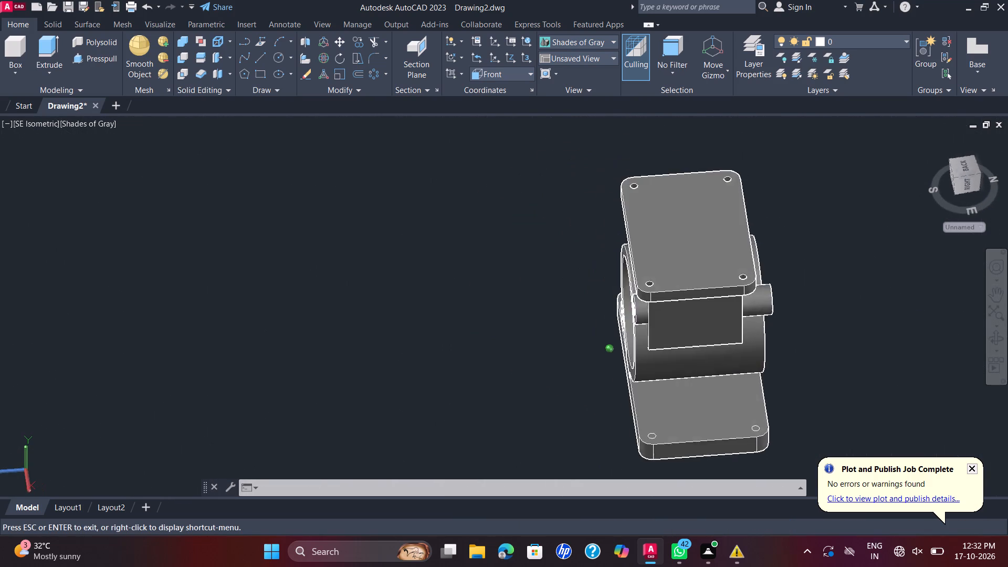
{"action": "middle_click_drag", "start_coordinate": [650, 300], "coordinate": [639, 287], "text": "shift"}
{"action": "middle_click_drag", "start_coordinate": [639, 287], "coordinate": [624, 278], "text": "shift"}
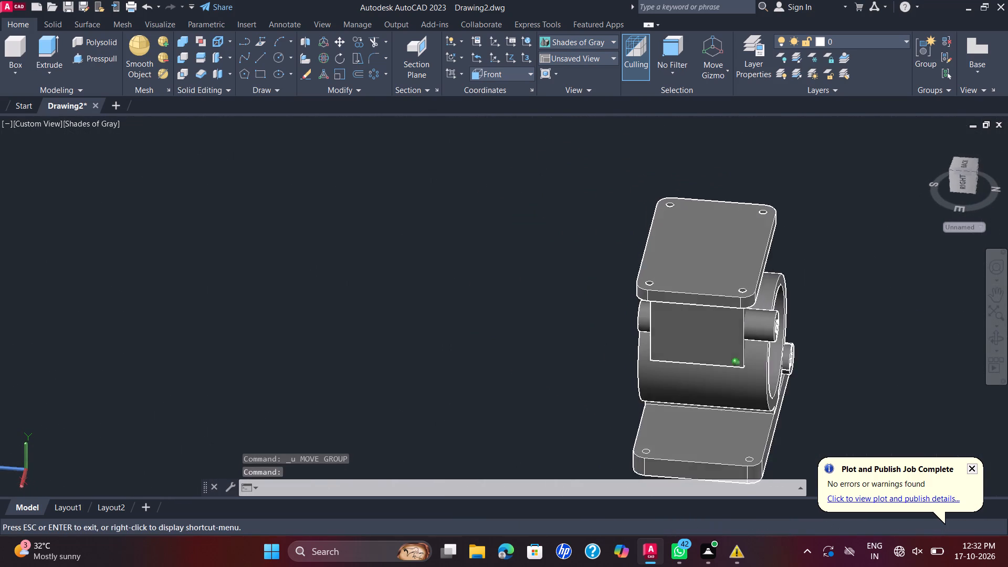
{"action": "middle_click_drag", "start_coordinate": [624, 278], "coordinate": [591, 268], "text": "shift"}
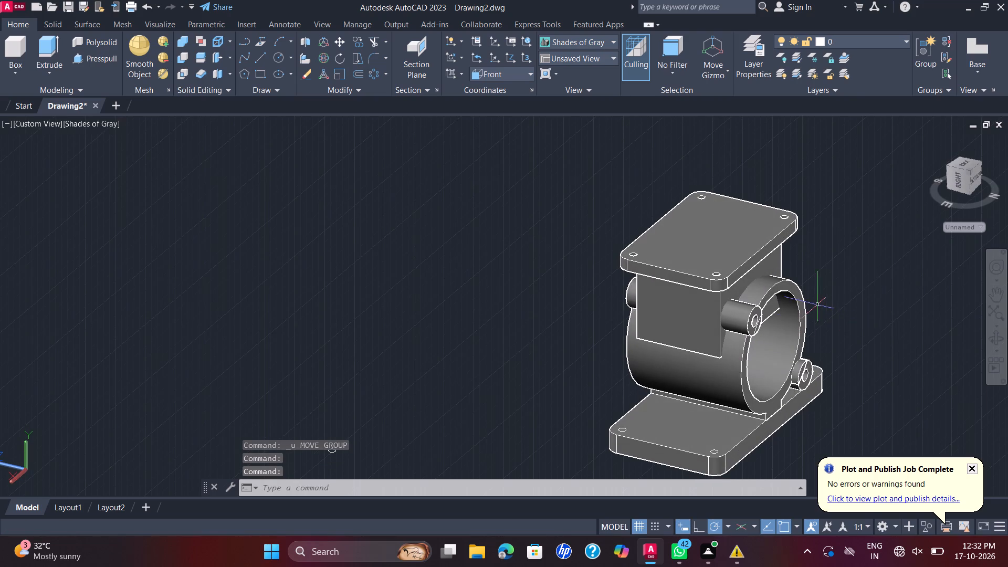
{"action": "scroll", "coordinate": [815, 304], "scroll_direction": "up", "scroll_amount": 1}
{"action": "middle_click_drag", "start_coordinate": [830, 316], "coordinate": [641, 319], "text": "shift"}
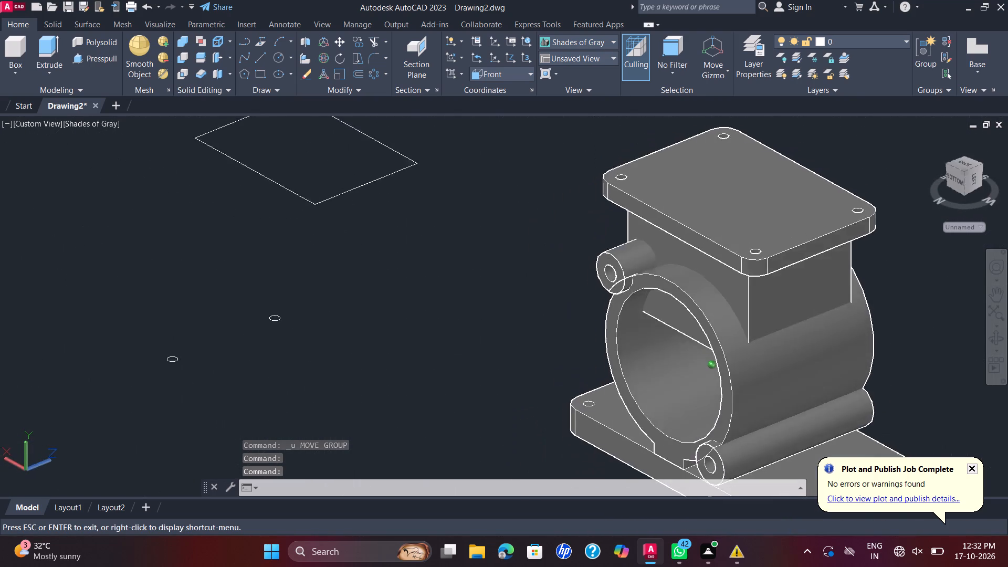
{"action": "middle_click_drag", "start_coordinate": [641, 319], "coordinate": [721, 375], "text": "shift"}
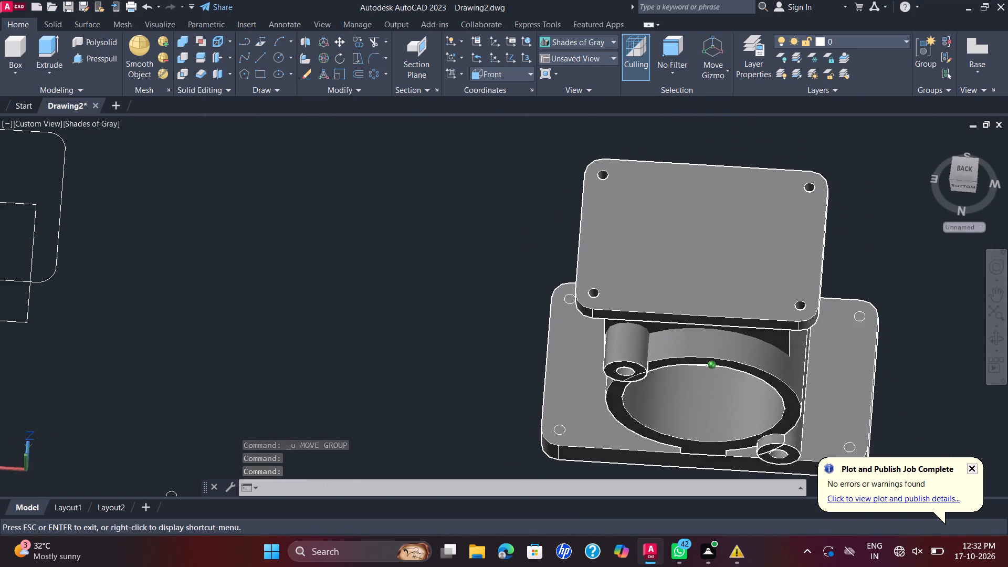
{"action": "middle_click_drag", "start_coordinate": [721, 375], "coordinate": [786, 322], "text": "shift"}
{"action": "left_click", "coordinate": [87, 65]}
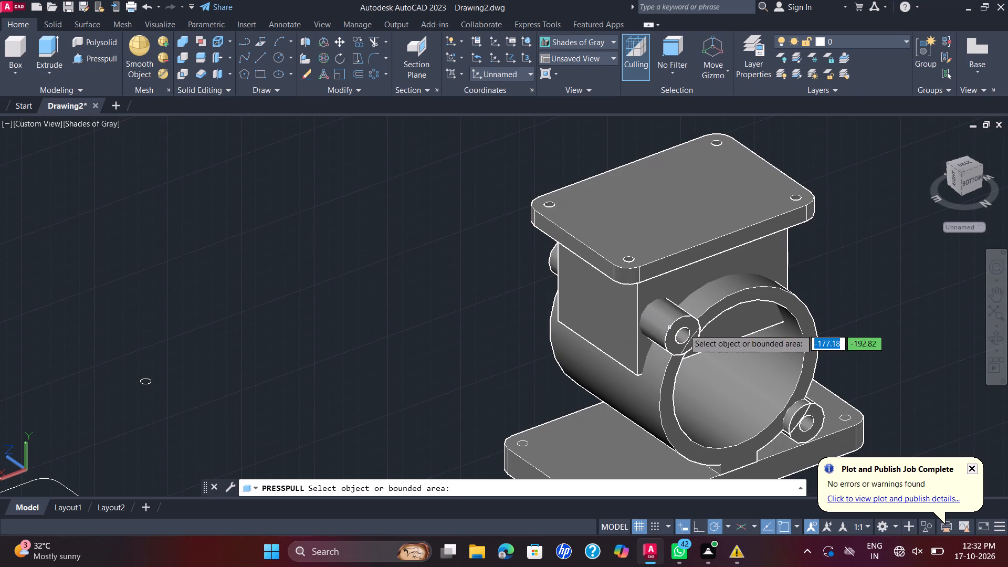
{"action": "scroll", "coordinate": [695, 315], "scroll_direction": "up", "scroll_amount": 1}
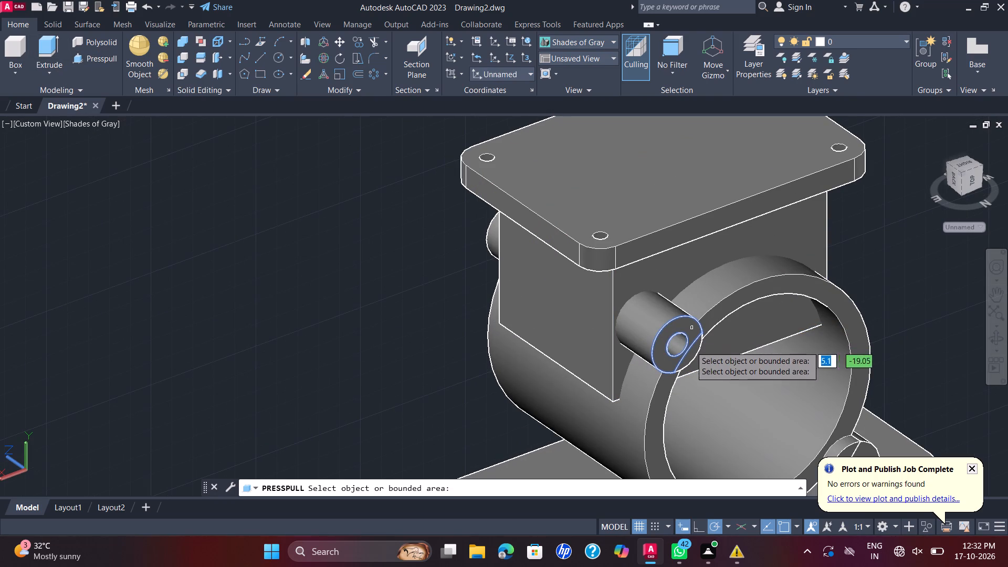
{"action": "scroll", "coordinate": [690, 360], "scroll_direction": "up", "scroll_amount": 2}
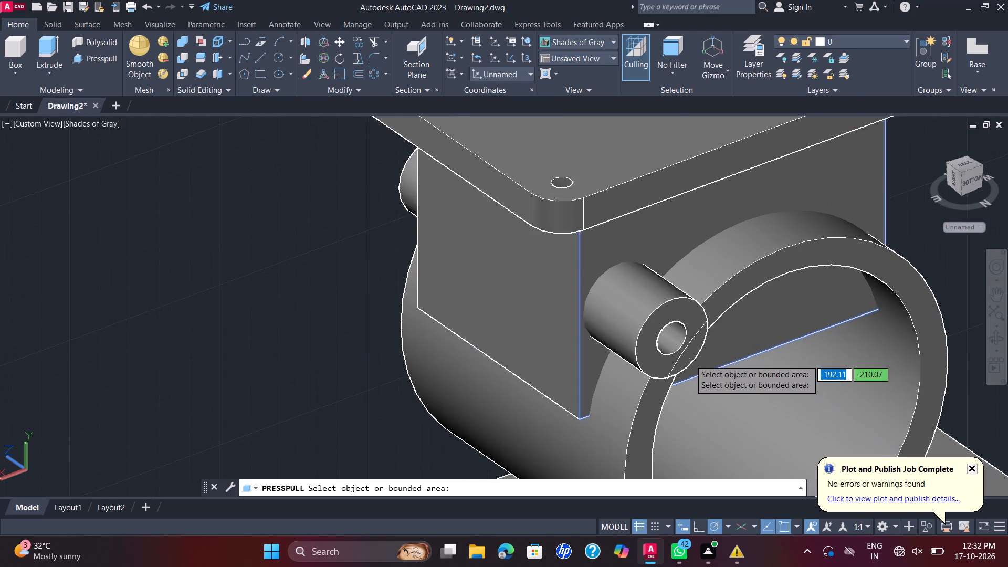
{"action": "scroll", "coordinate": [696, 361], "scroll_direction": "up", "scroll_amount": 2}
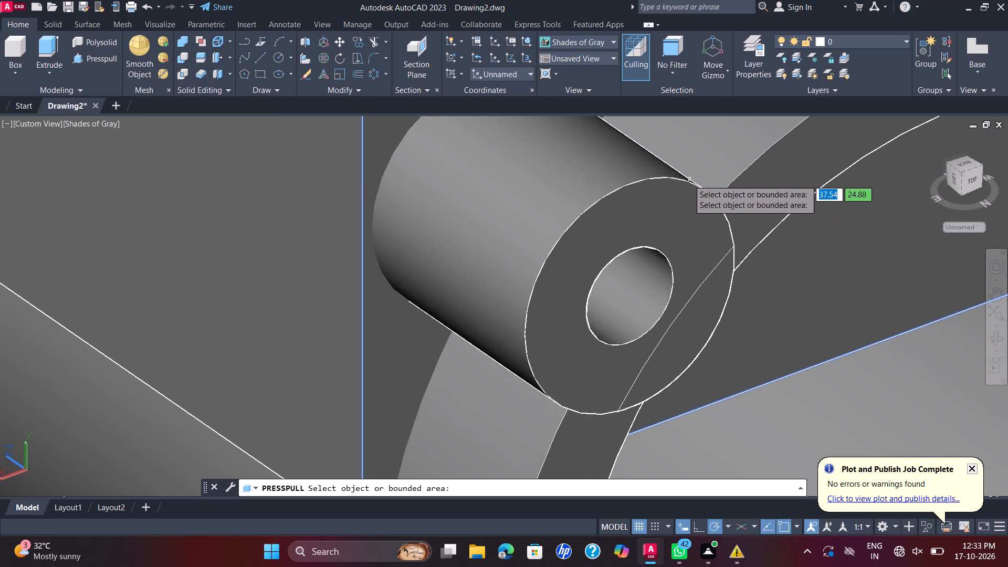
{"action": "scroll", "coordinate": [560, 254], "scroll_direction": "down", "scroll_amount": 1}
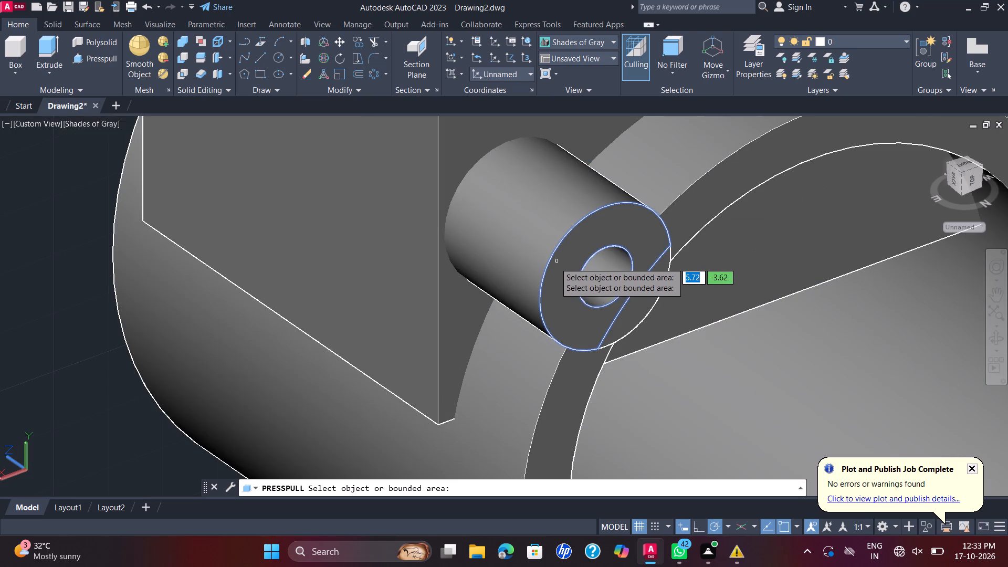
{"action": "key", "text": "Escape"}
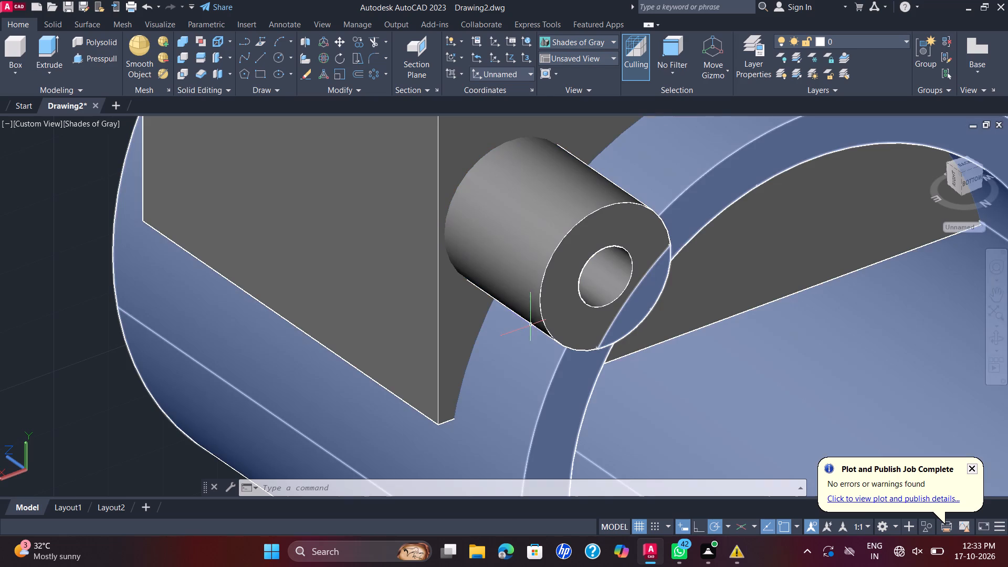
Presspull the upper tubular boss's annular end-face region inward, picking the depth where the boss meets the hollow cylinder's outer edge.
{"action": "left_click", "coordinate": [108, 57]}
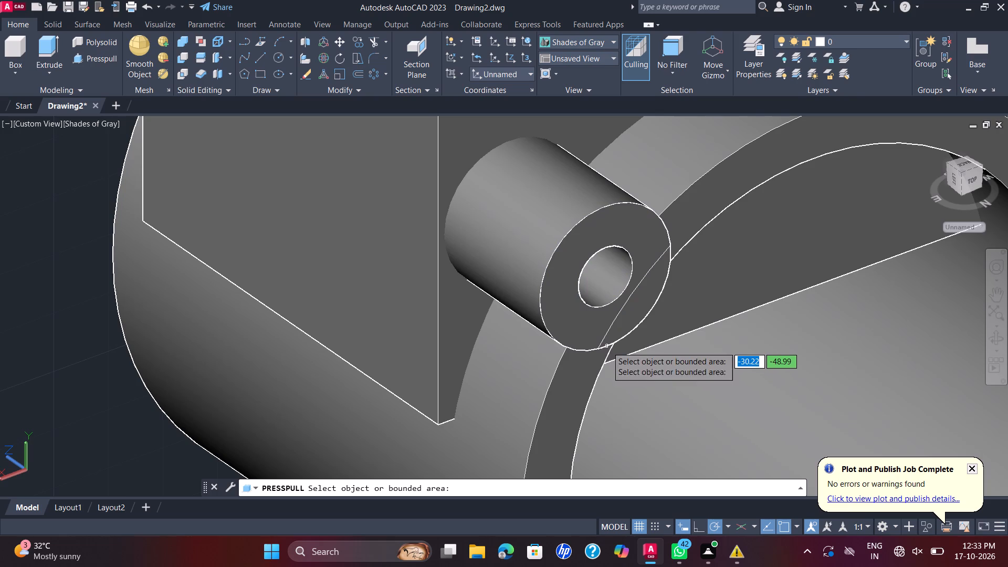
{"action": "scroll", "coordinate": [607, 346], "scroll_direction": "up", "scroll_amount": 3}
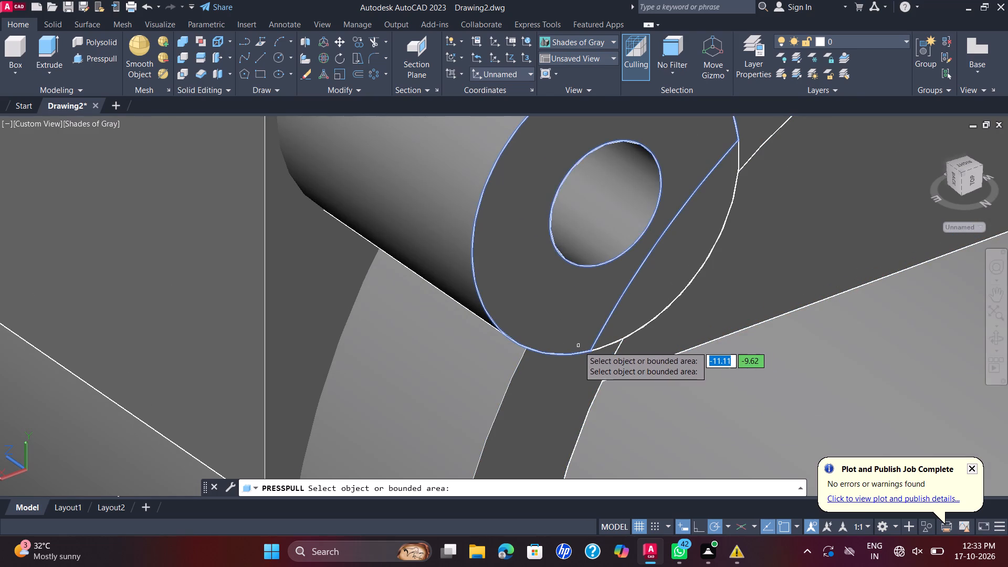
{"action": "left_click", "coordinate": [579, 346]}
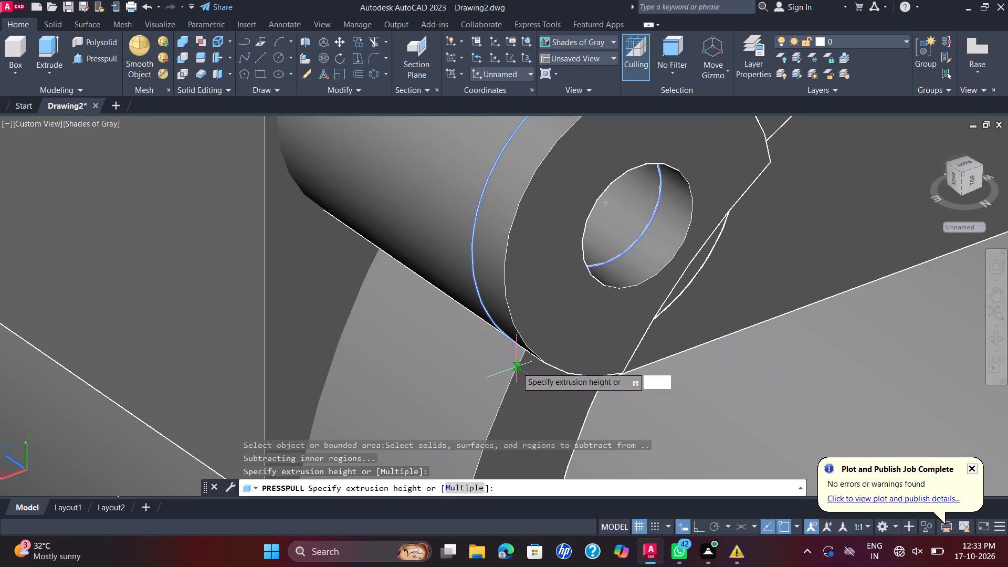
{"action": "scroll", "coordinate": [515, 367], "scroll_direction": "up", "scroll_amount": 2}
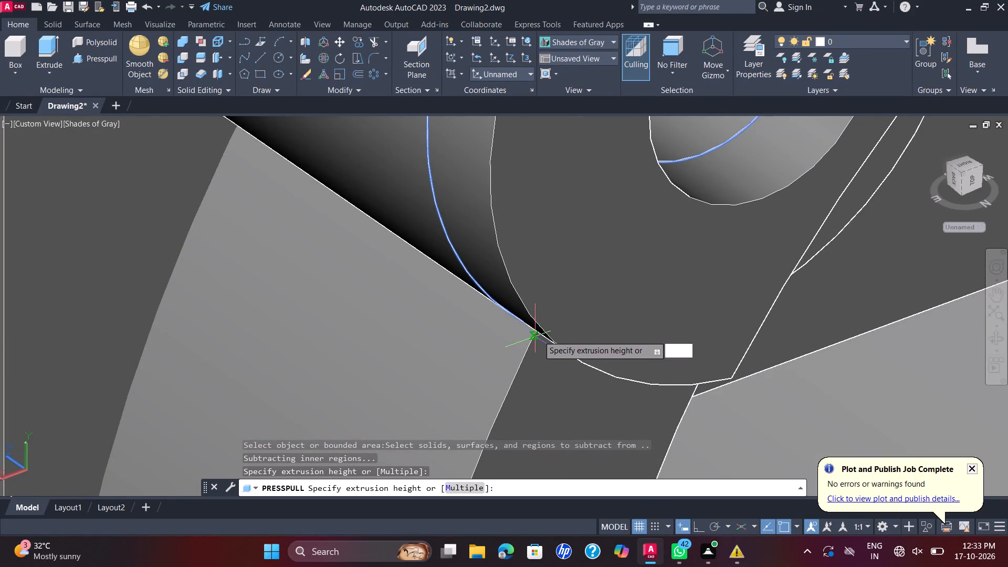
{"action": "left_click", "coordinate": [535, 332]}
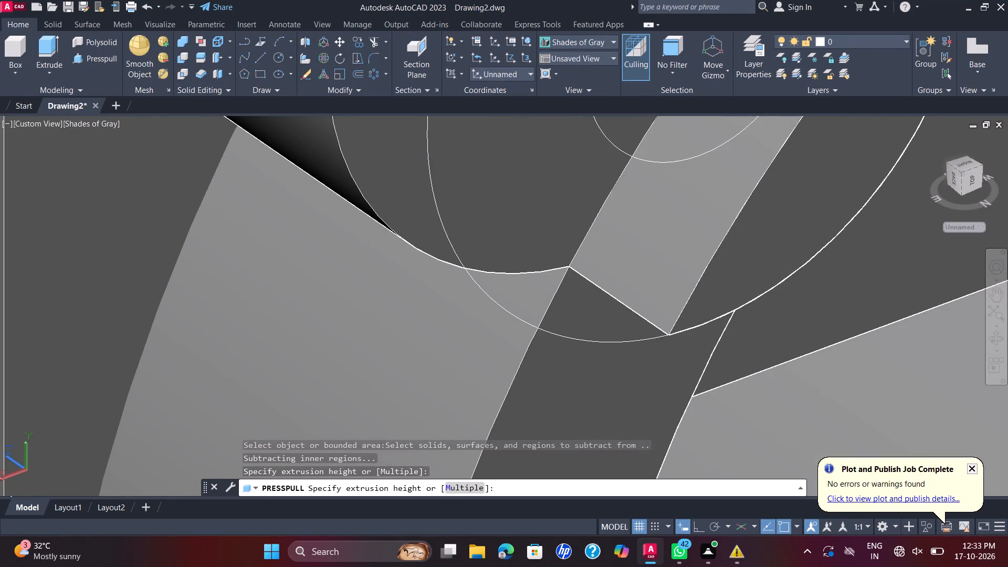
{"action": "scroll", "coordinate": [534, 332], "scroll_direction": "down", "scroll_amount": 3}
{"action": "scroll", "coordinate": [593, 269], "scroll_direction": "down", "scroll_amount": 2}
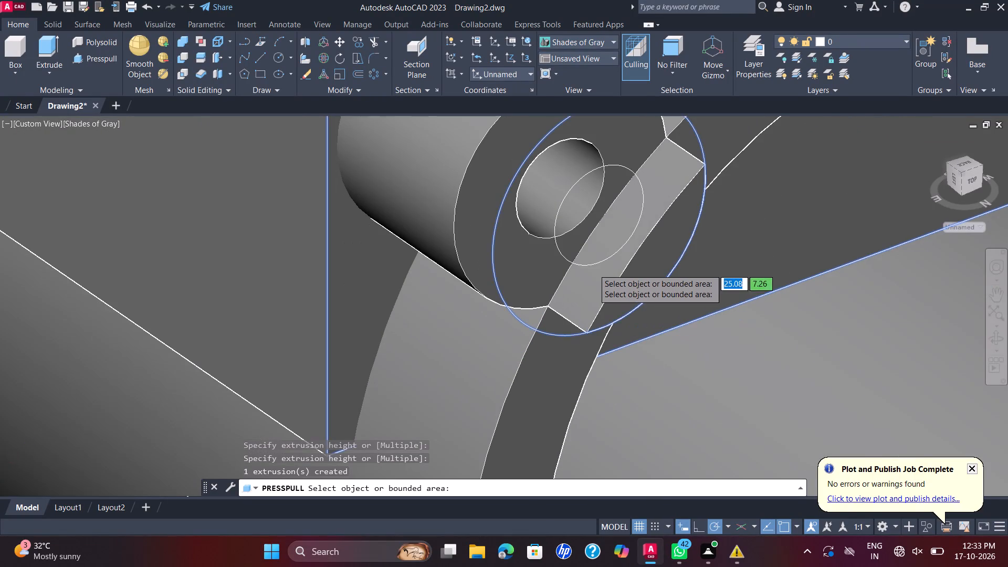
{"action": "scroll", "coordinate": [592, 269], "scroll_direction": "down", "scroll_amount": 1}
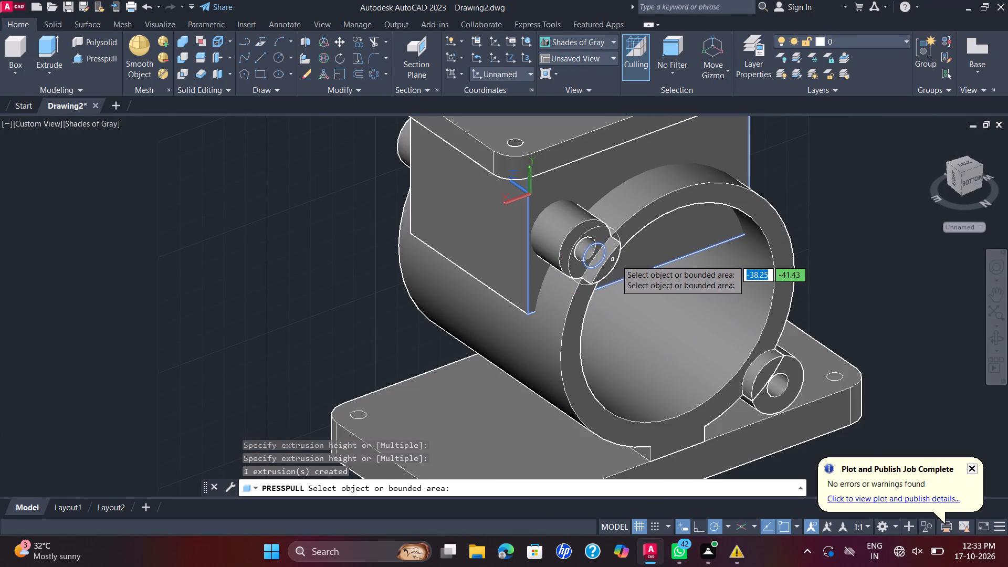
{"action": "scroll", "coordinate": [623, 259], "scroll_direction": "up", "scroll_amount": 1}
{"action": "key", "text": "grave"}
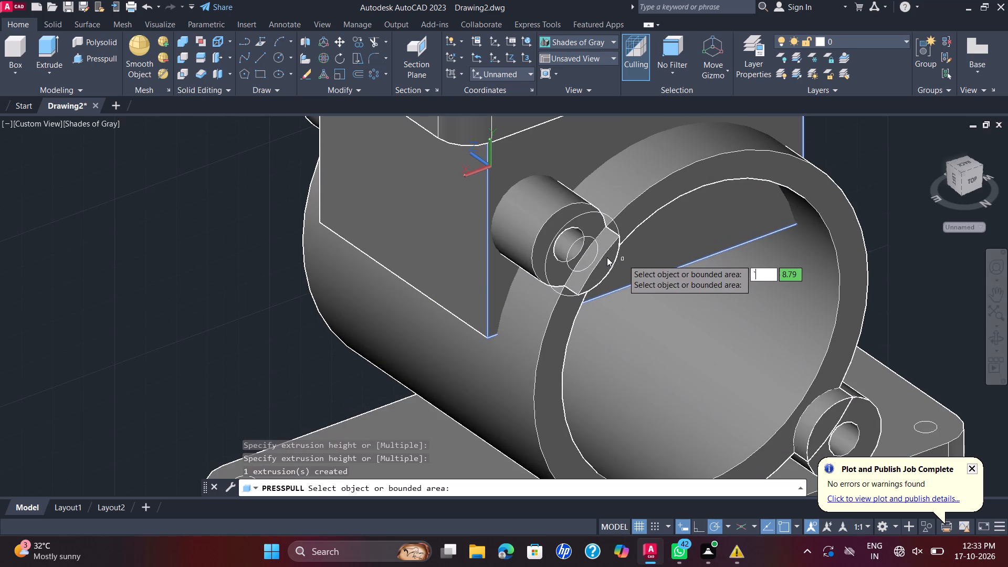
Leave Presspull and delete the two leftover concentric circles at the end of the upper tubular boss.
{"action": "key", "text": "grave"}
{"action": "key", "text": "grave"}
{"action": "key", "text": "Escape"}
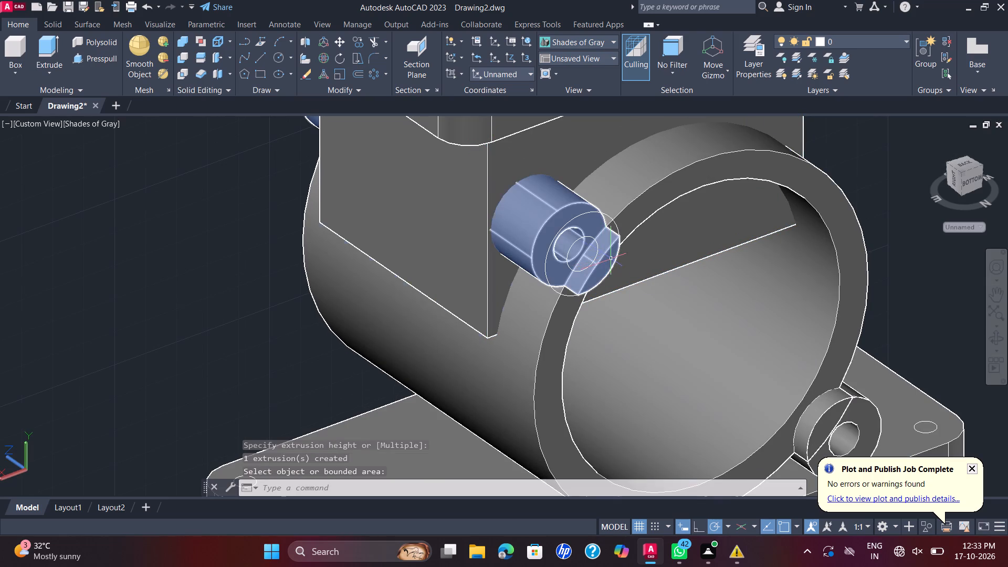
{"action": "scroll", "coordinate": [613, 256], "scroll_direction": "up", "scroll_amount": 2}
{"action": "scroll", "coordinate": [618, 233], "scroll_direction": "down", "scroll_amount": 1}
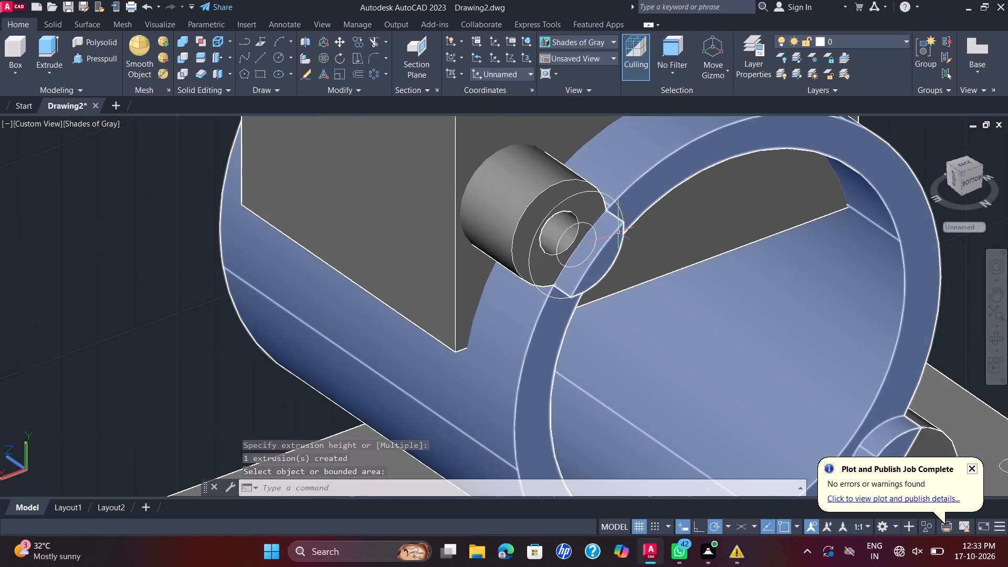
{"action": "scroll", "coordinate": [617, 232], "scroll_direction": "down", "scroll_amount": 2}
{"action": "scroll", "coordinate": [617, 232], "scroll_direction": "up", "scroll_amount": 2}
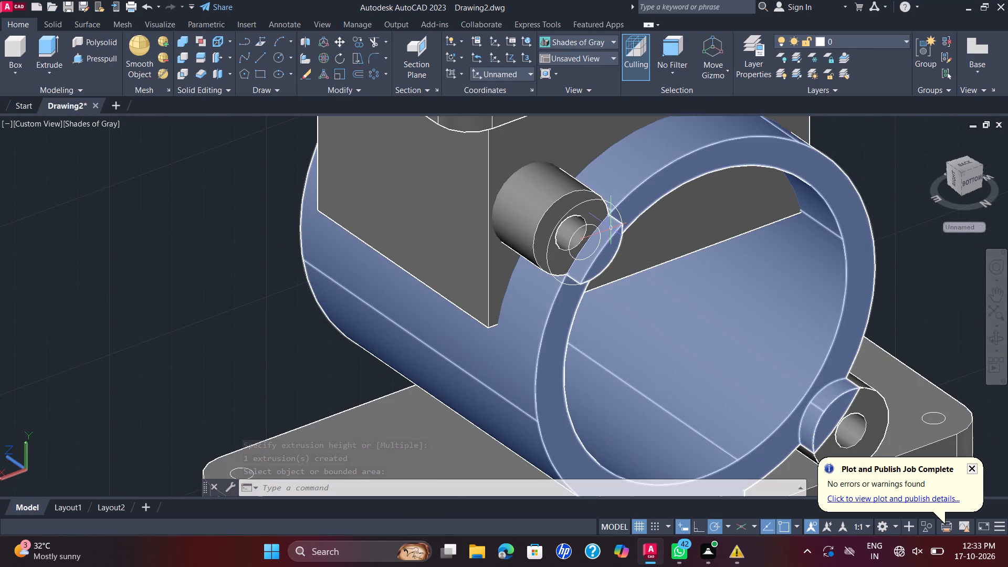
{"action": "scroll", "coordinate": [619, 225], "scroll_direction": "up", "scroll_amount": 1}
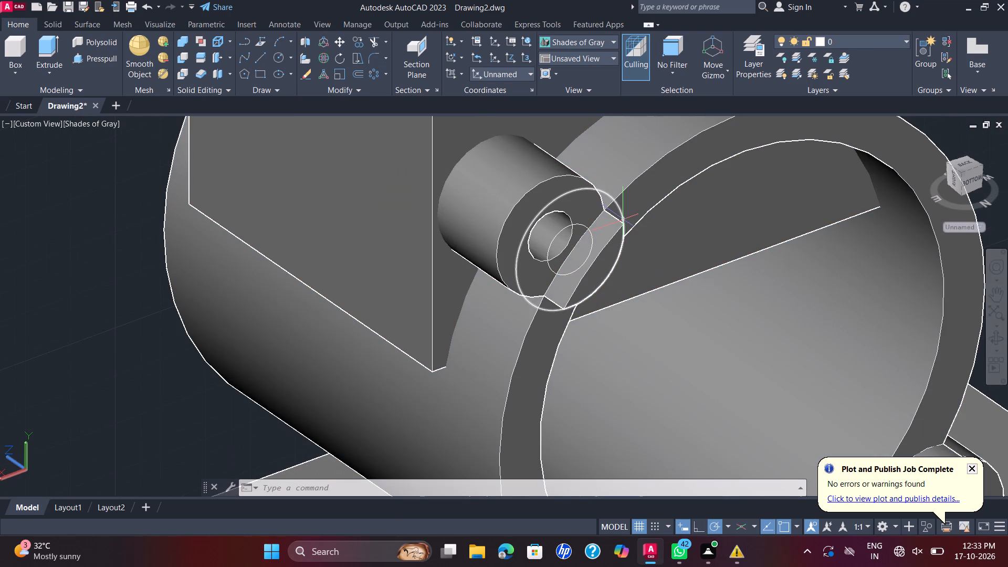
{"action": "left_click", "coordinate": [623, 219]}
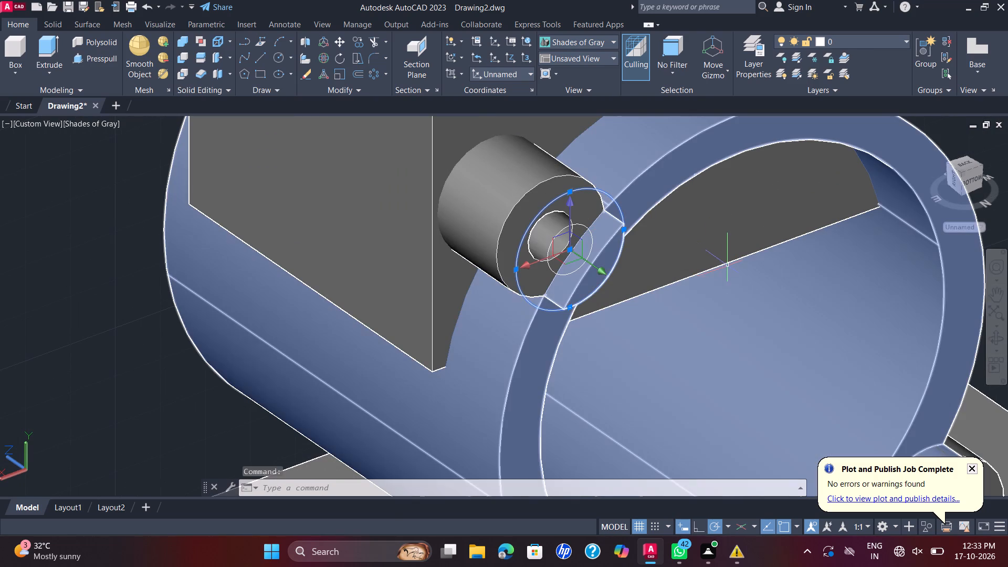
{"action": "key", "text": "Delete"}
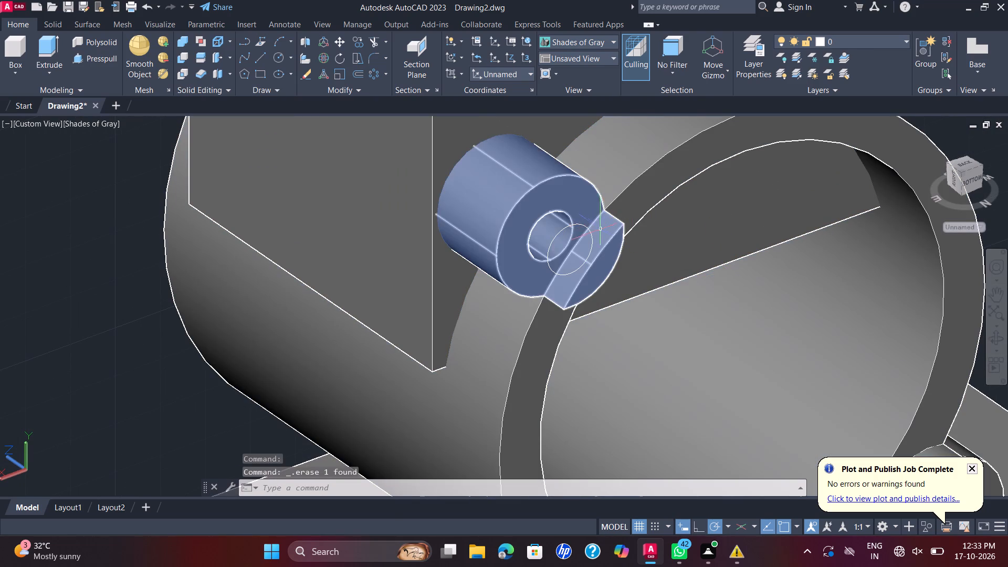
{"action": "left_click", "coordinate": [592, 235]}
{"action": "key", "text": "Delete"}
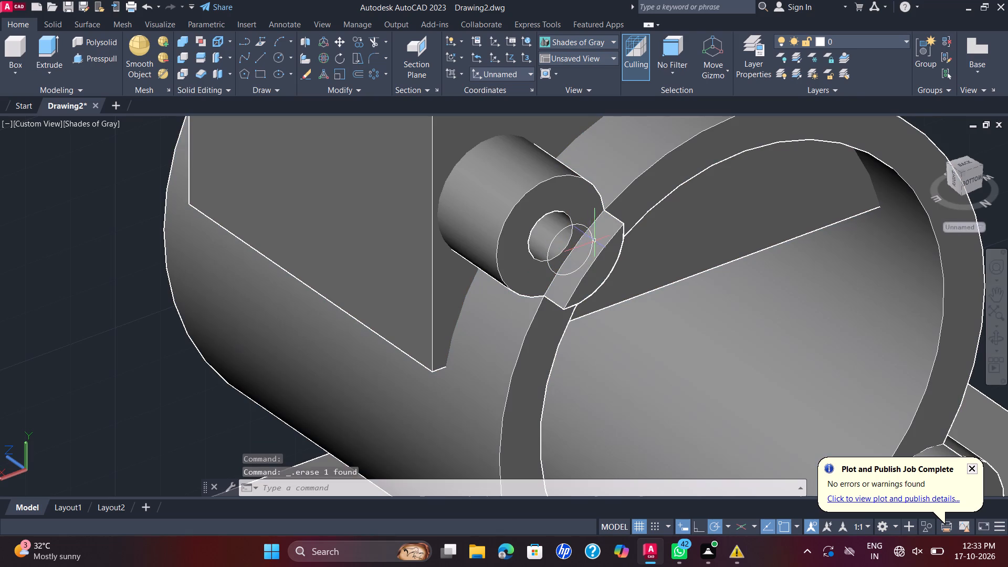
{"action": "left_click", "coordinate": [591, 240]}
{"action": "key", "text": "Delete"}
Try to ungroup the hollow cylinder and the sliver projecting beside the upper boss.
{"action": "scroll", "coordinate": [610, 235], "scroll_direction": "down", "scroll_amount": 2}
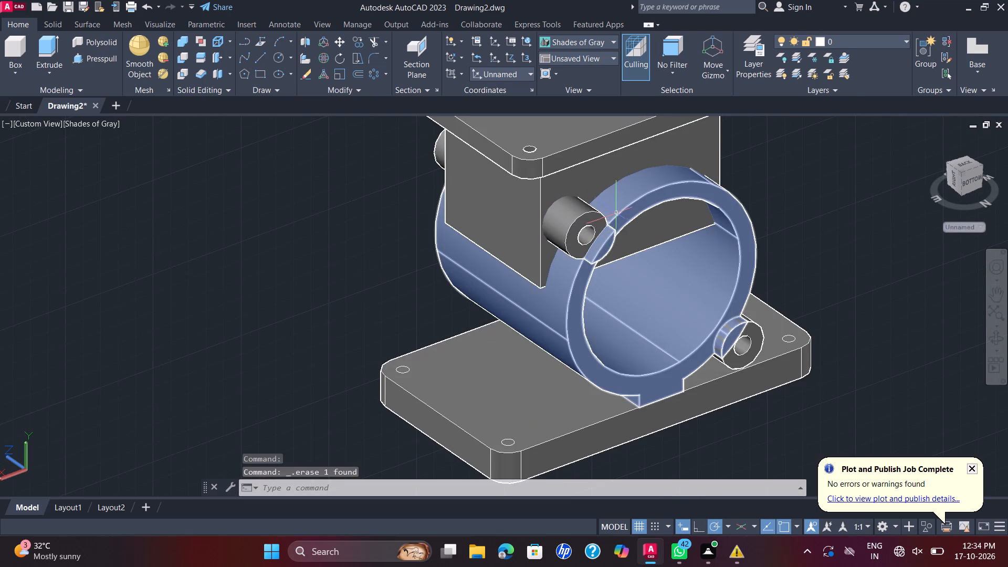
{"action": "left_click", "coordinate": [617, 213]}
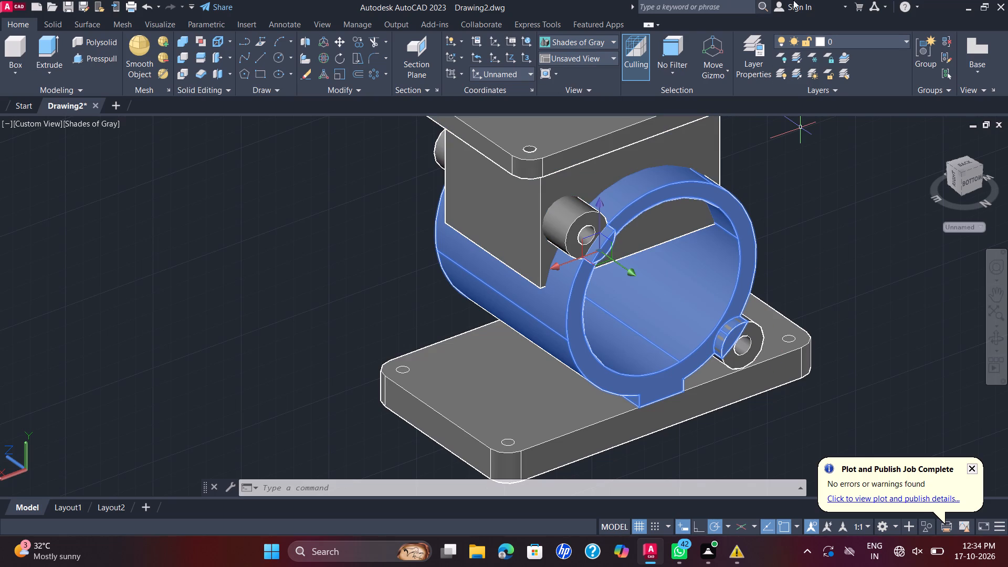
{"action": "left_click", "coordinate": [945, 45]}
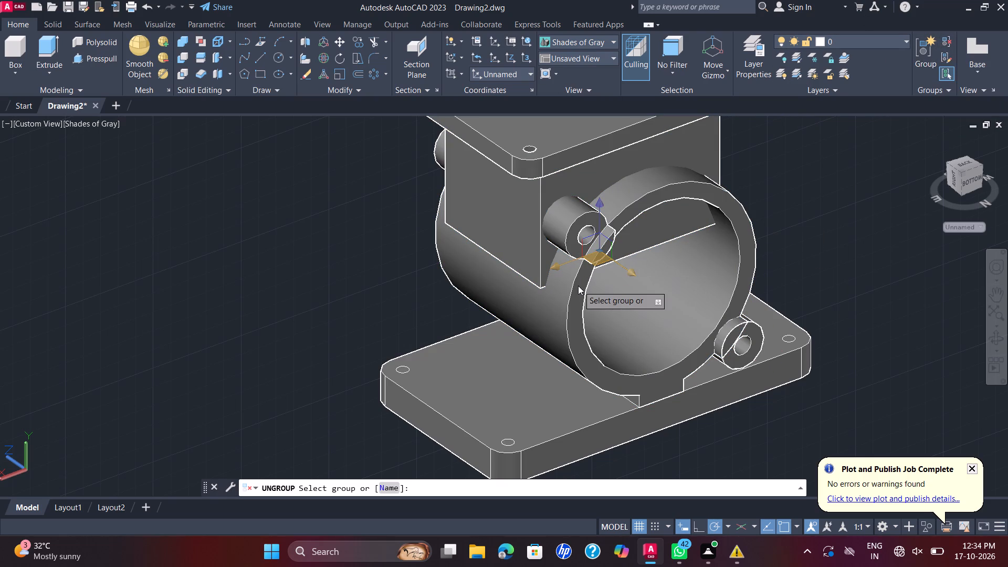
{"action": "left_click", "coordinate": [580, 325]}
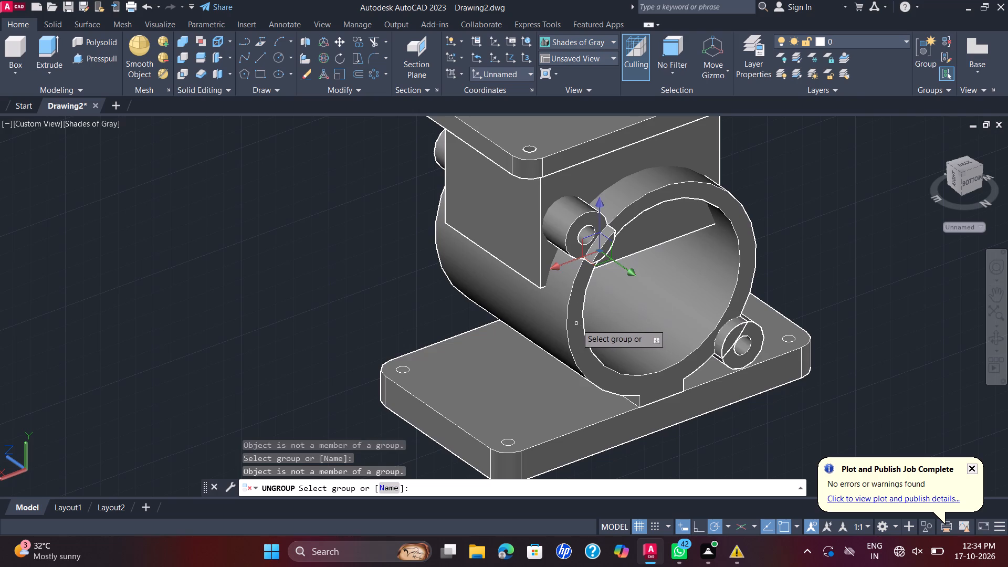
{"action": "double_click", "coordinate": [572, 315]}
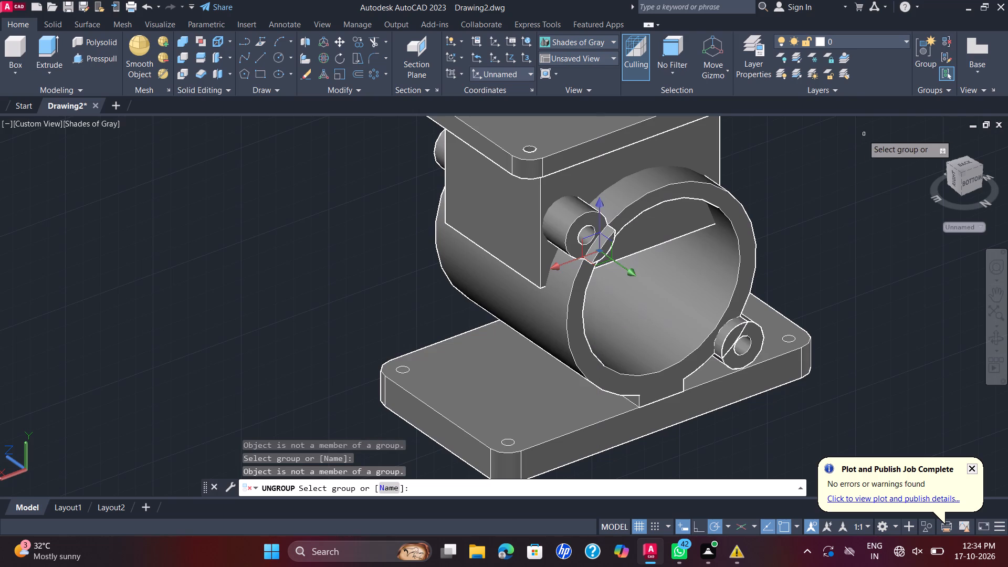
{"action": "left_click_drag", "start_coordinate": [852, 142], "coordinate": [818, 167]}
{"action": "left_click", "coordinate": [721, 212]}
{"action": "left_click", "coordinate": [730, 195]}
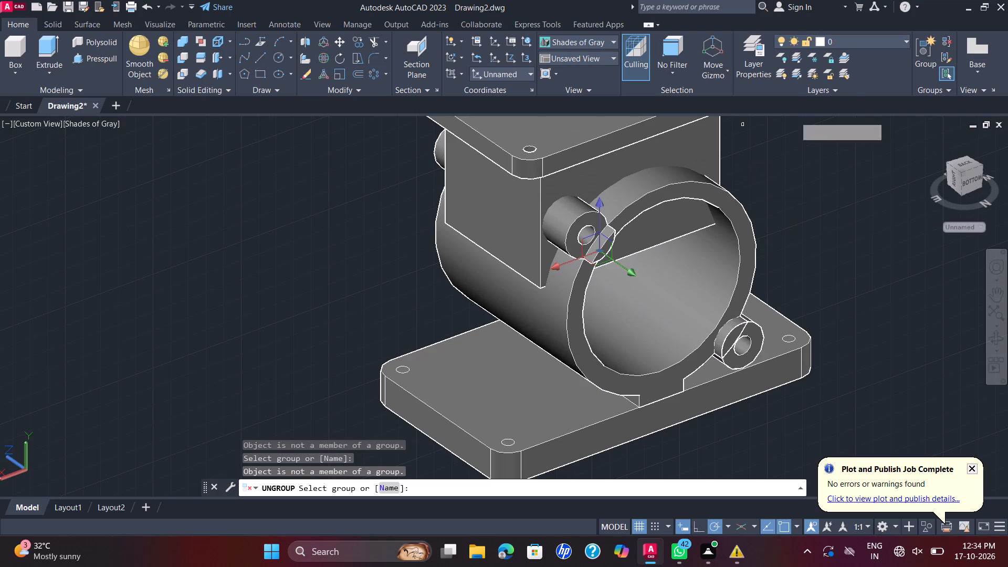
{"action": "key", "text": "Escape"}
Presspull the crescent-shaped sliver beside the upper boss inward to where the boss outline meets the hollow cylinder's outer edge.
{"action": "scroll", "coordinate": [613, 249], "scroll_direction": "up", "scroll_amount": 2}
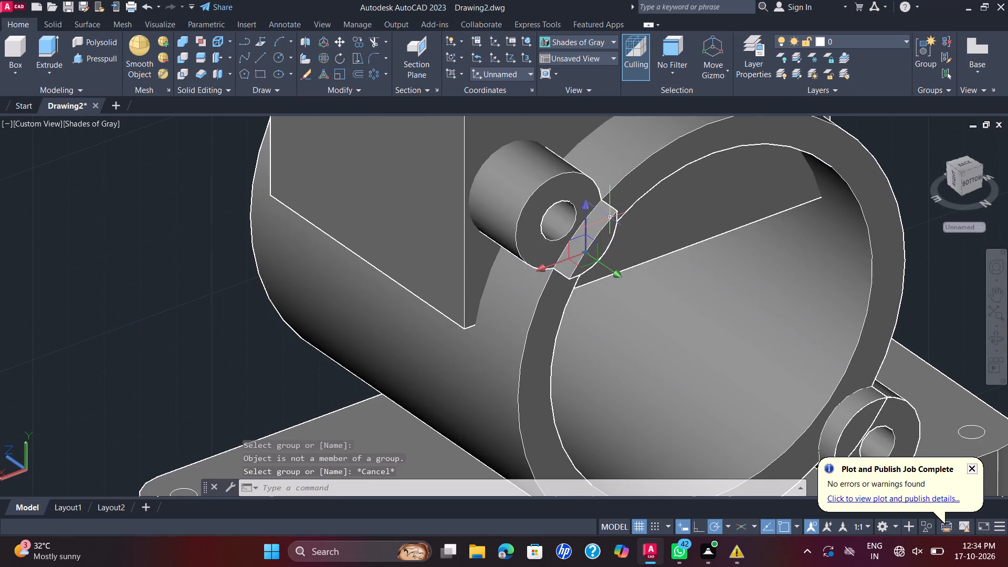
{"action": "scroll", "coordinate": [610, 218], "scroll_direction": "up", "scroll_amount": 2}
{"action": "scroll", "coordinate": [607, 219], "scroll_direction": "down", "scroll_amount": 2}
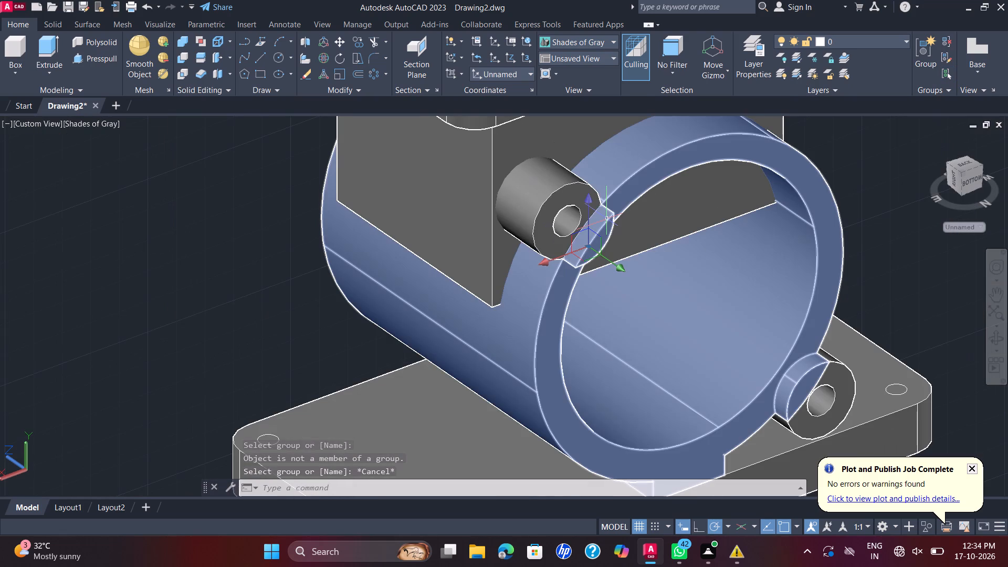
{"action": "scroll", "coordinate": [607, 219], "scroll_direction": "up", "scroll_amount": 2}
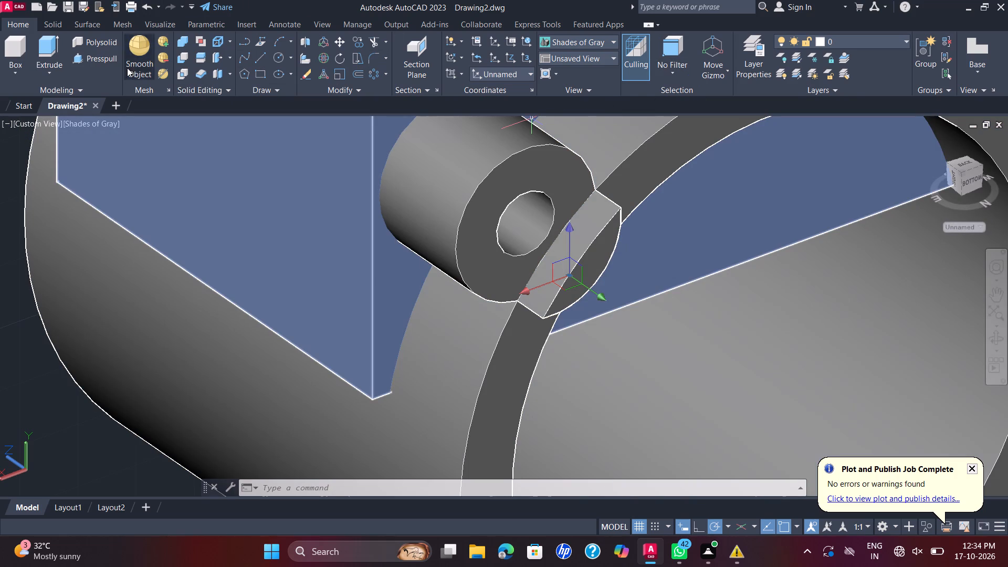
{"action": "left_click", "coordinate": [108, 56]}
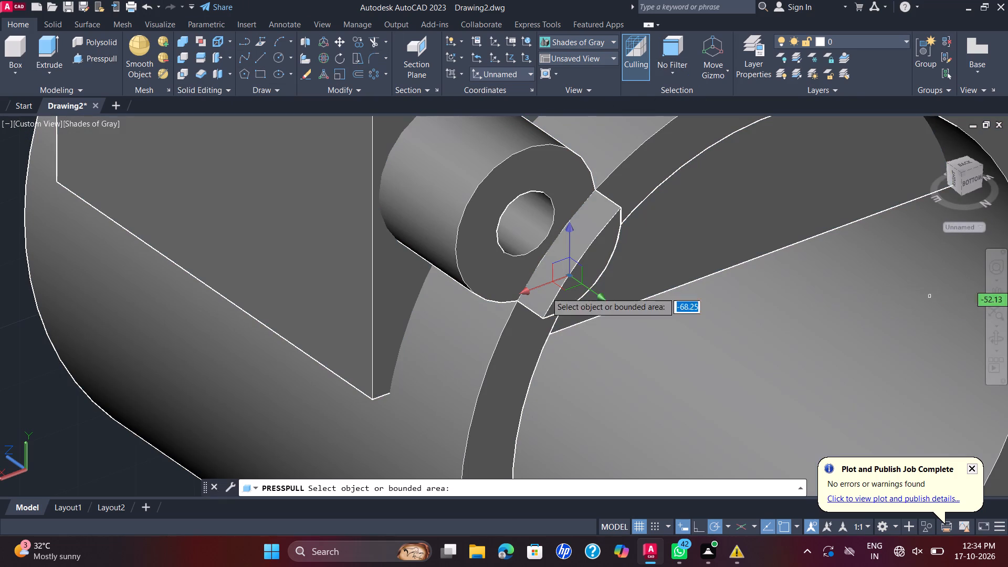
{"action": "left_click", "coordinate": [592, 266]}
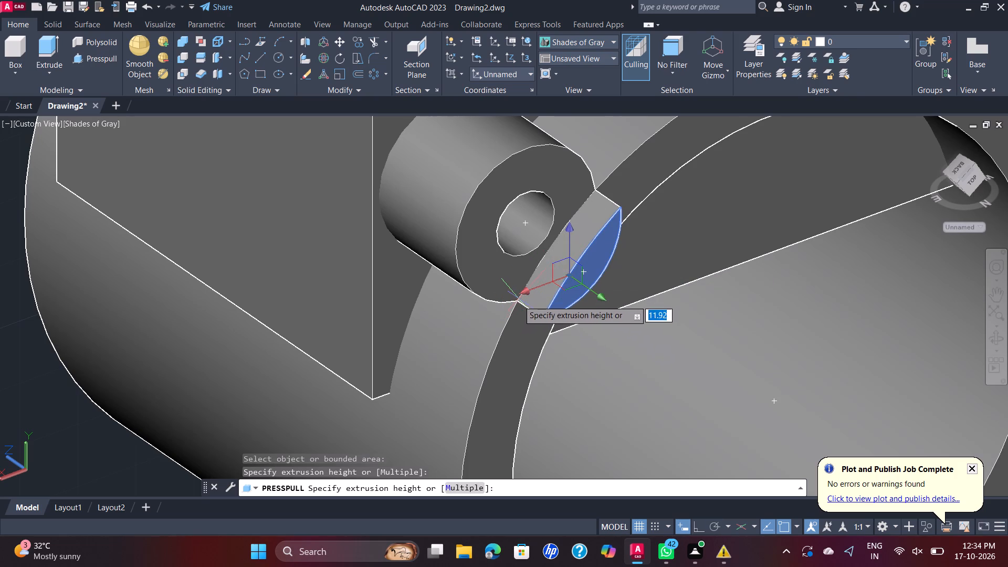
{"action": "scroll", "coordinate": [517, 309], "scroll_direction": "up", "scroll_amount": 3}
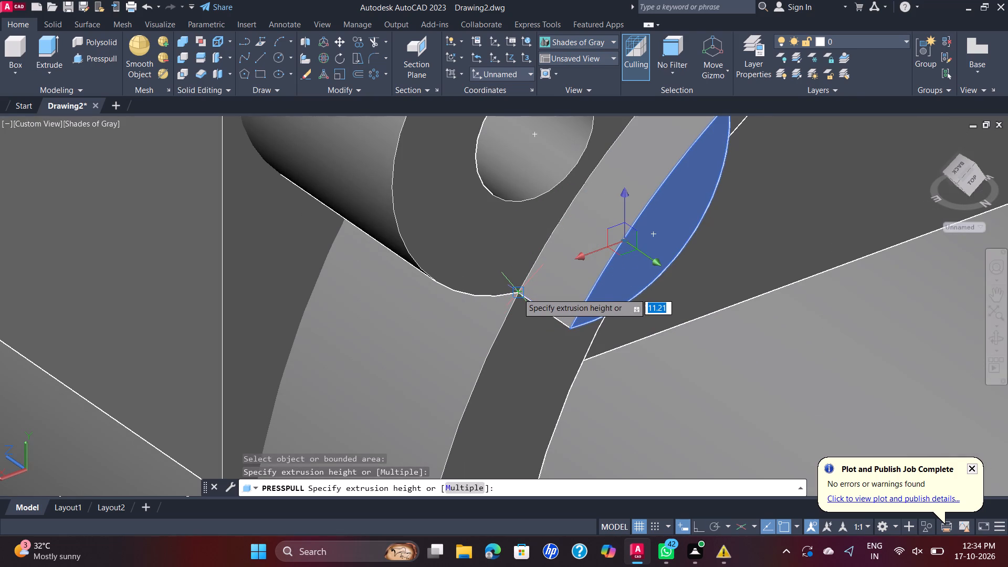
{"action": "left_click", "coordinate": [518, 293]}
{"action": "scroll", "coordinate": [518, 293], "scroll_direction": "down", "scroll_amount": 1}
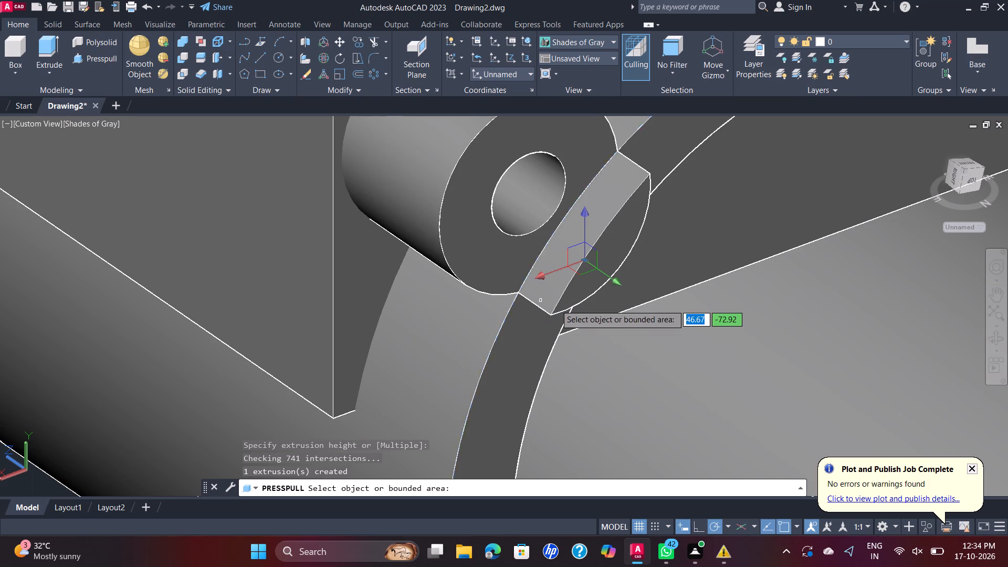
{"action": "left_click", "coordinate": [574, 299]}
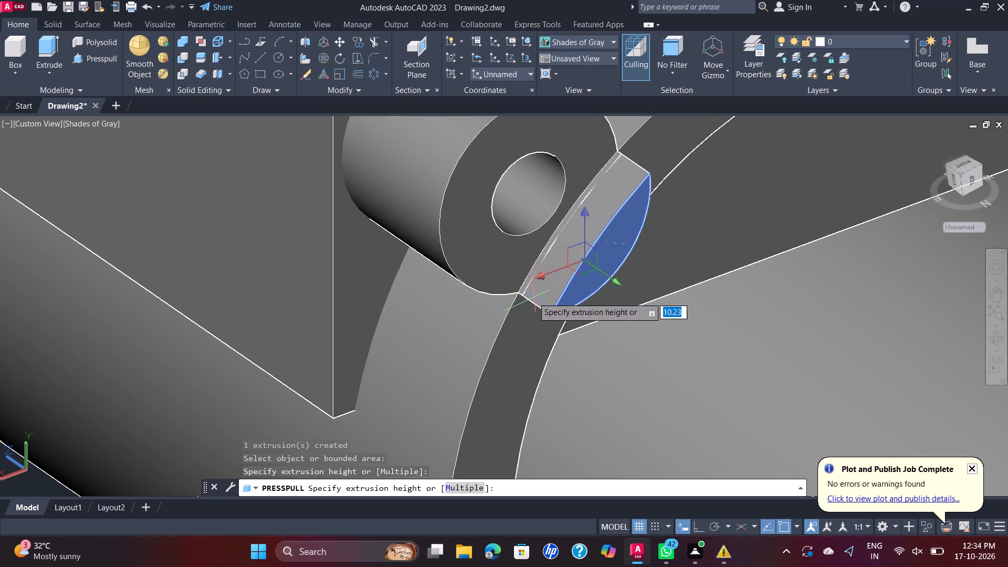
{"action": "left_click", "coordinate": [518, 297]}
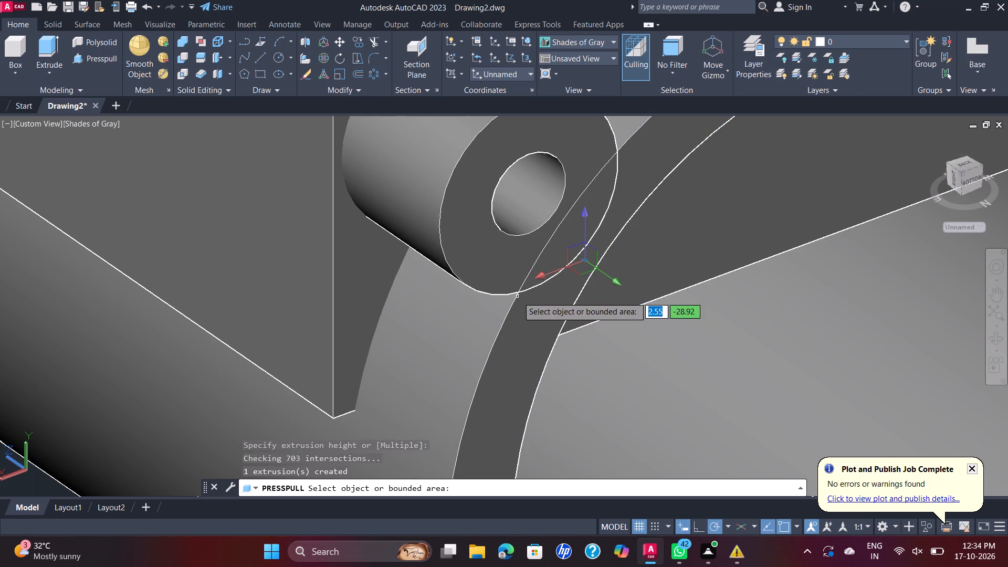
Presspull the crescent-shaped area on the lower tubular boss's end inward to where the boss meets the hollow cylinder's end face.
{"action": "scroll", "coordinate": [594, 293], "scroll_direction": "down", "scroll_amount": 3}
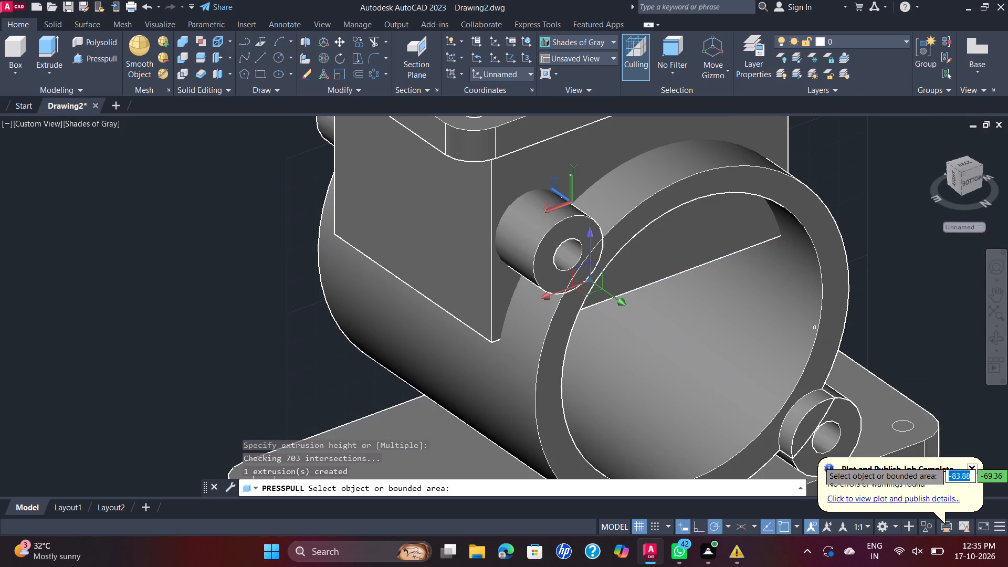
{"action": "middle_click_drag", "start_coordinate": [823, 377], "coordinate": [715, 295]}
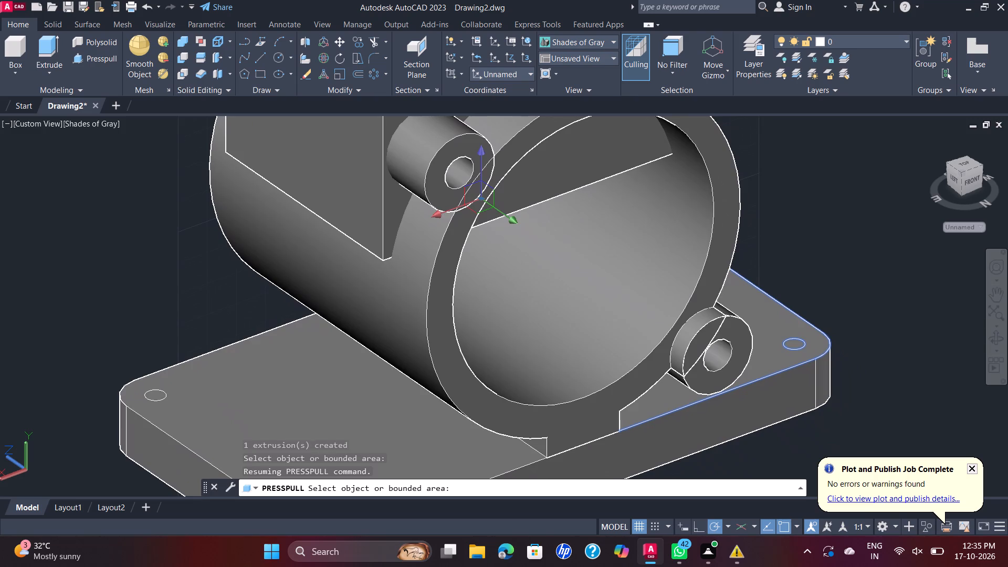
{"action": "scroll", "coordinate": [722, 296], "scroll_direction": "up", "scroll_amount": 2}
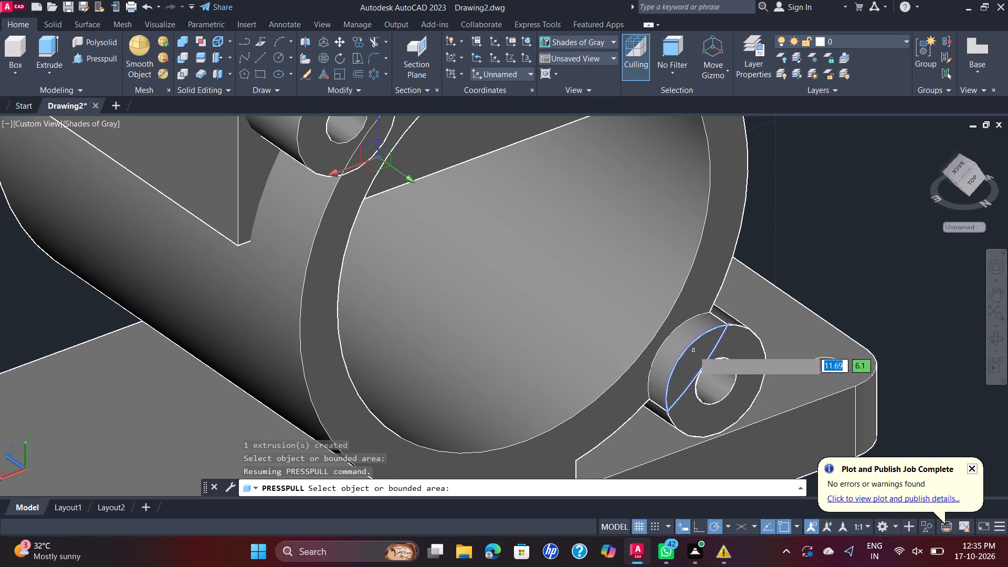
{"action": "left_click", "coordinate": [694, 351]}
{"action": "scroll", "coordinate": [646, 411], "scroll_direction": "up", "scroll_amount": 2}
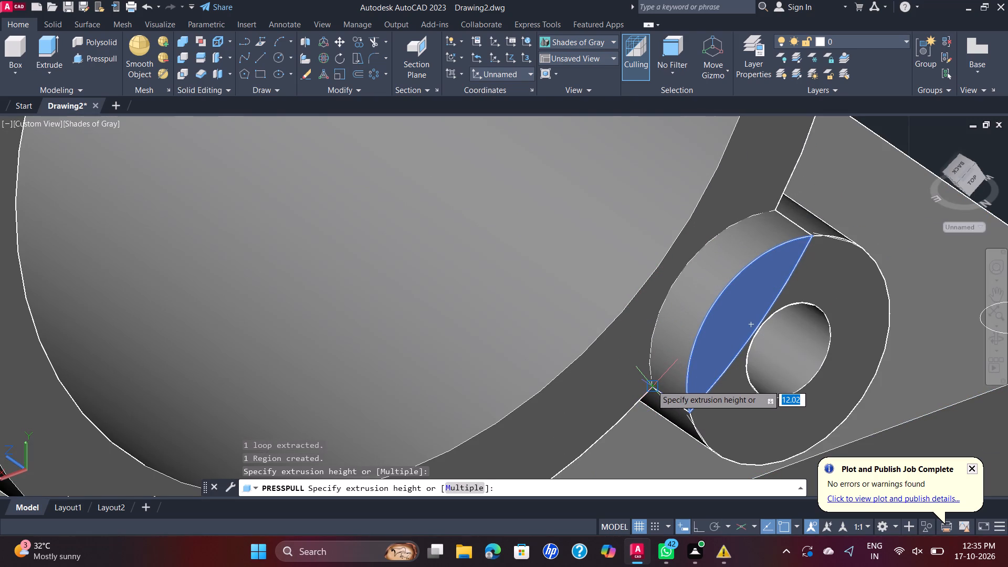
{"action": "left_click", "coordinate": [652, 385]}
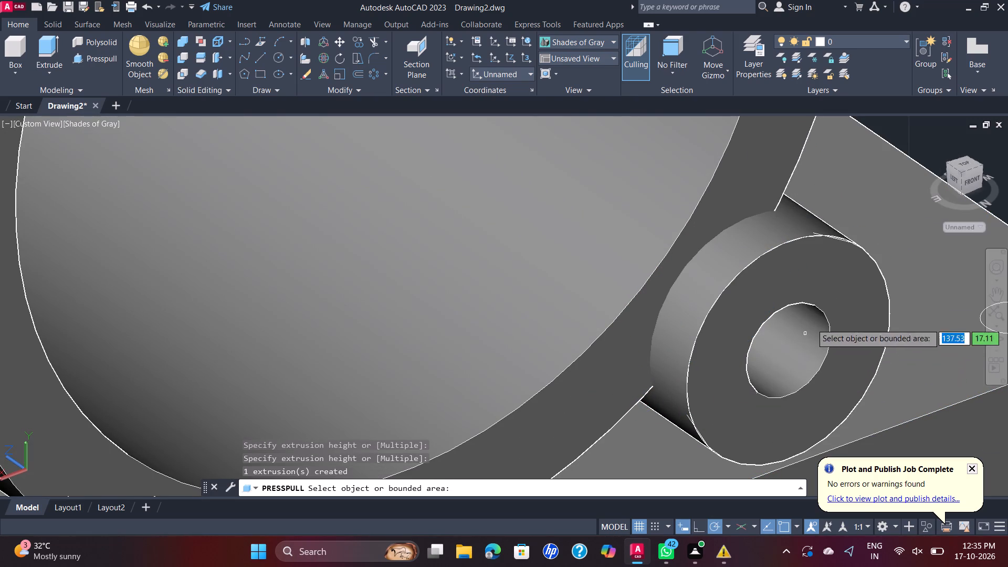
Presspull the lower boss's annular end-face region inward, picking the depth where the boss meets the hollow cylinder's outer edge.
{"action": "left_click", "coordinate": [818, 275]}
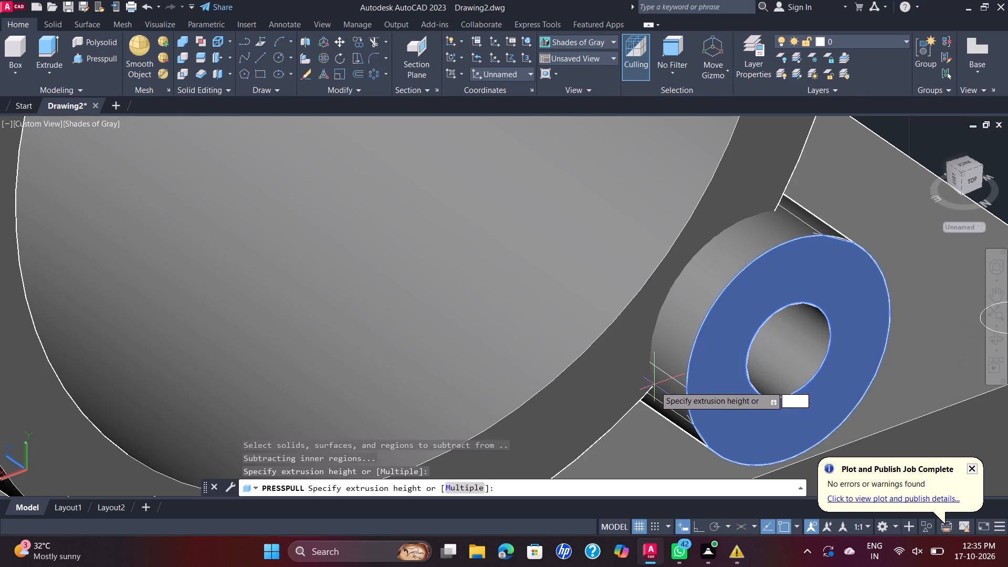
{"action": "scroll", "coordinate": [649, 391], "scroll_direction": "up", "scroll_amount": 3}
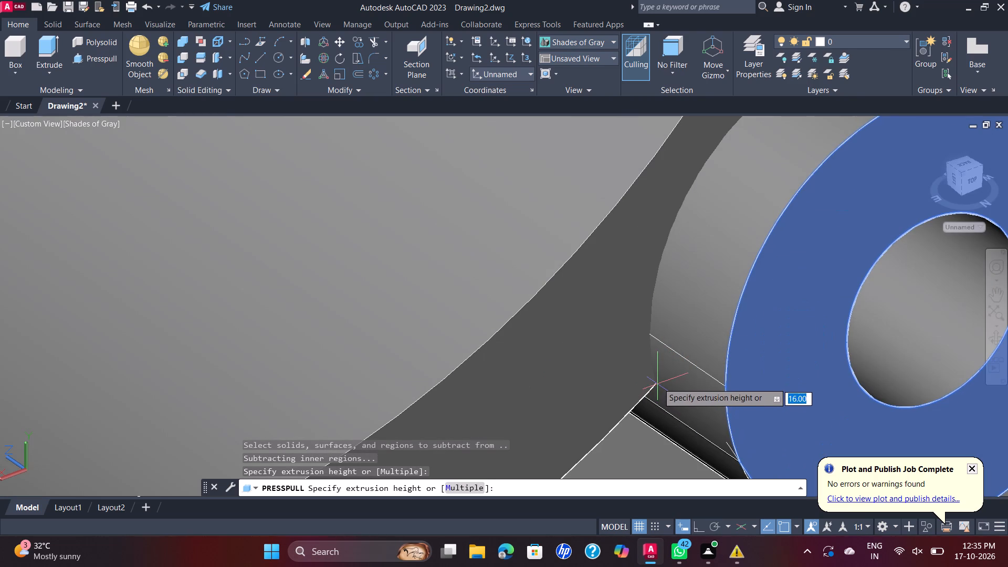
{"action": "scroll", "coordinate": [656, 386], "scroll_direction": "up", "scroll_amount": 3}
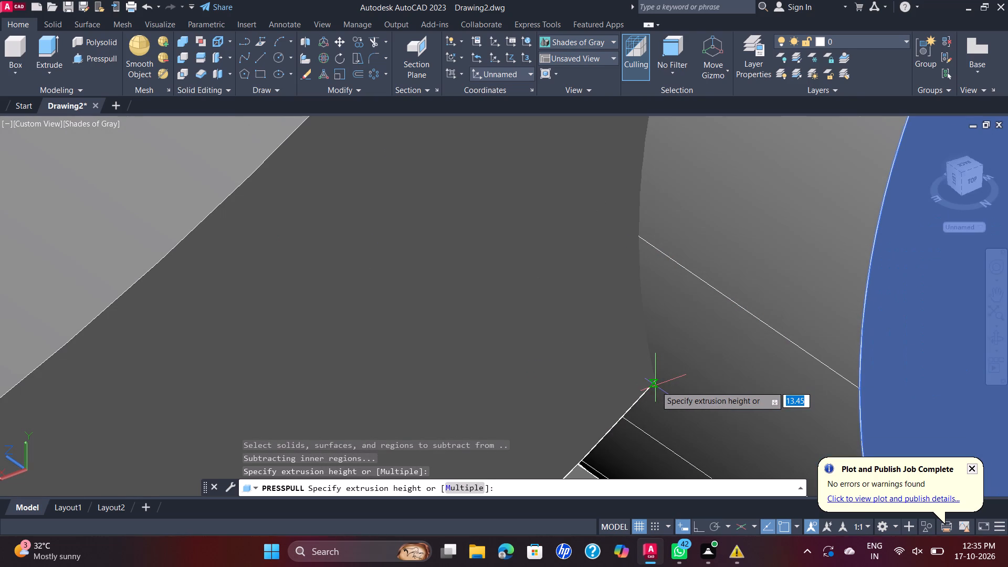
{"action": "left_click", "coordinate": [654, 384]}
{"action": "scroll", "coordinate": [654, 384], "scroll_direction": "down", "scroll_amount": 1}
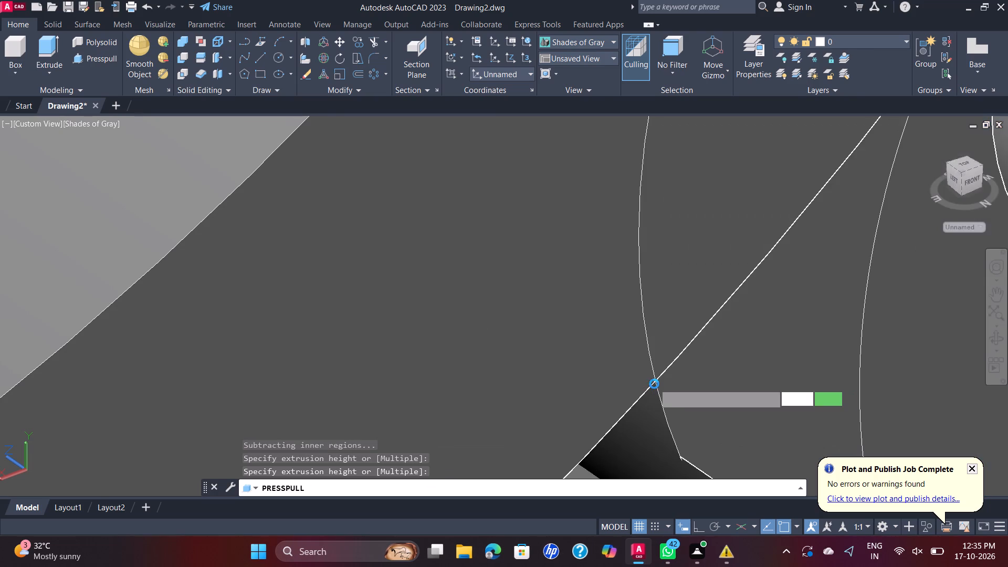
{"action": "scroll", "coordinate": [654, 384], "scroll_direction": "down", "scroll_amount": 6}
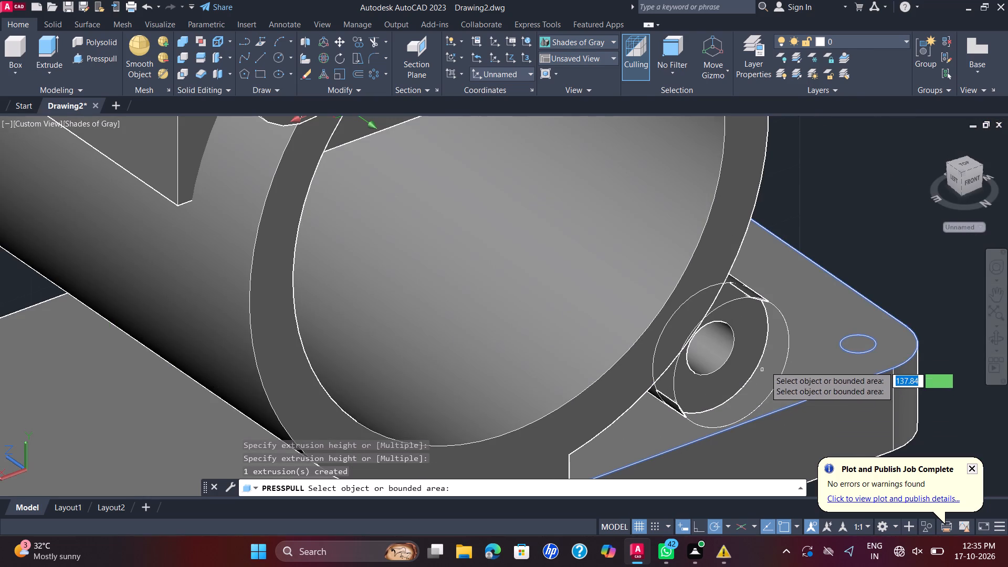
{"action": "scroll", "coordinate": [748, 277], "scroll_direction": "up", "scroll_amount": 3}
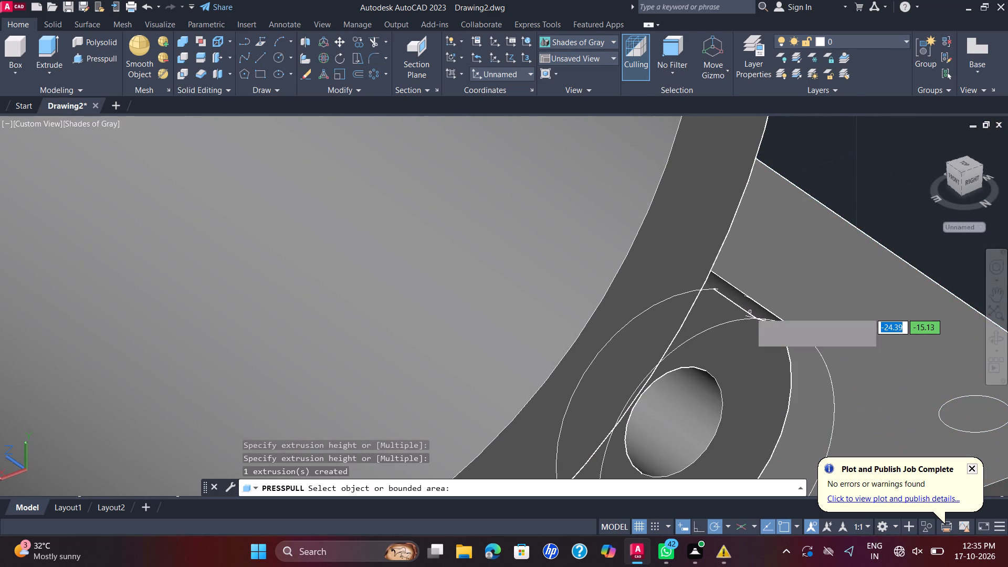
Delete one of the leftover circle outlines at the notched end of the lower tubular boss.
{"action": "key", "text": "grave"}
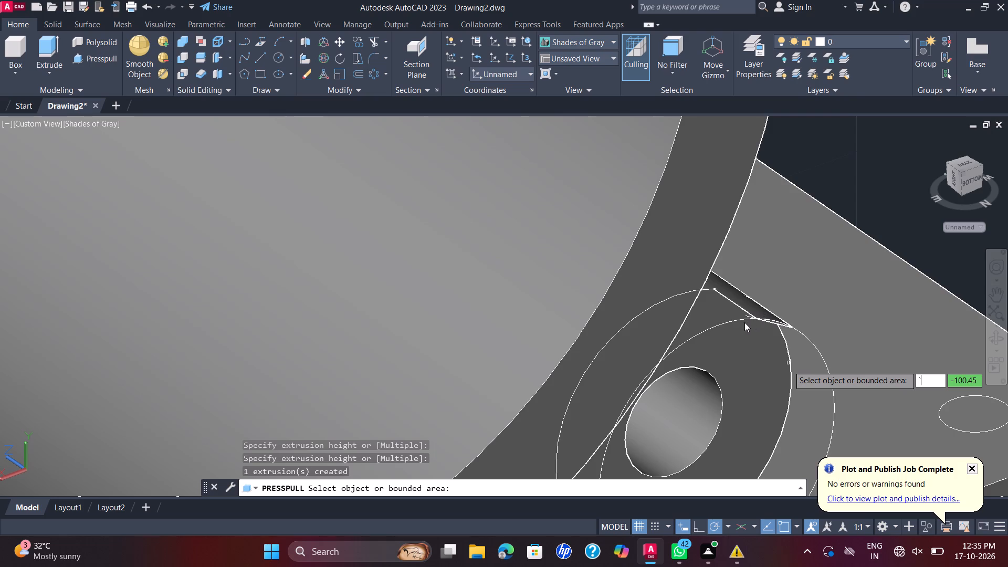
{"action": "scroll", "coordinate": [751, 307], "scroll_direction": "down", "scroll_amount": 5}
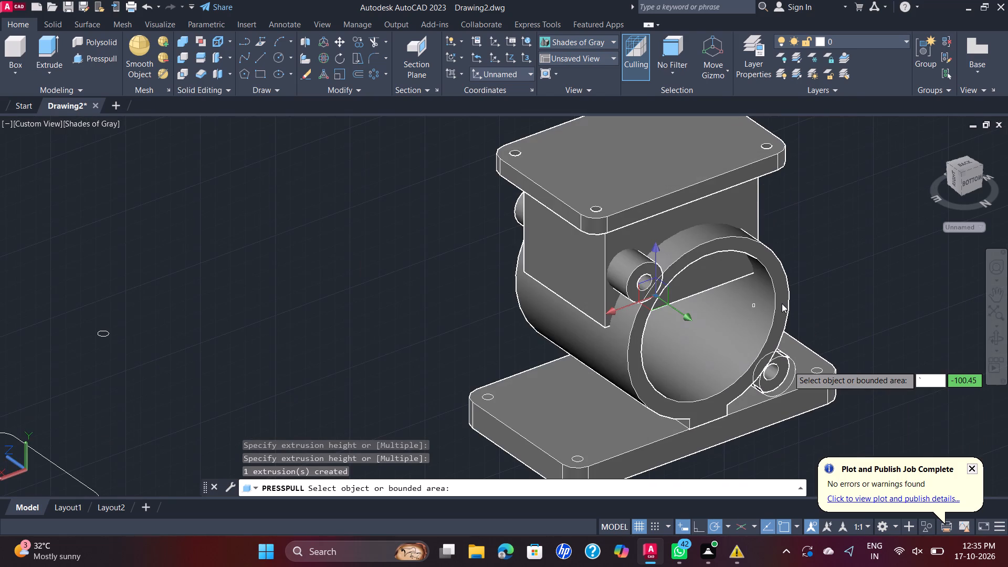
{"action": "middle_click_drag", "start_coordinate": [818, 302], "coordinate": [884, 302], "text": "shift"}
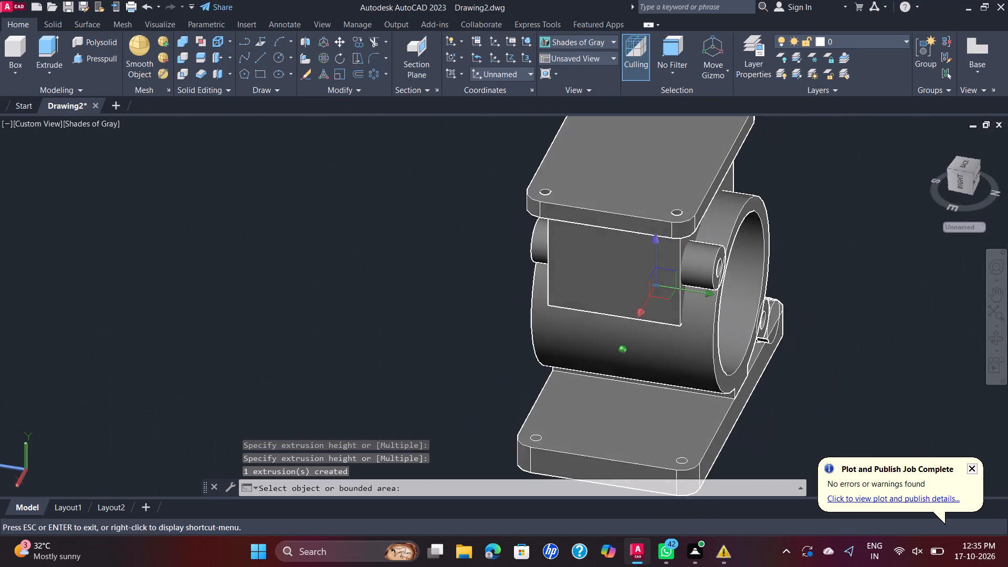
{"action": "middle_click_drag", "start_coordinate": [884, 302], "coordinate": [881, 296], "text": "shift"}
{"action": "scroll", "coordinate": [798, 316], "scroll_direction": "up", "scroll_amount": 4}
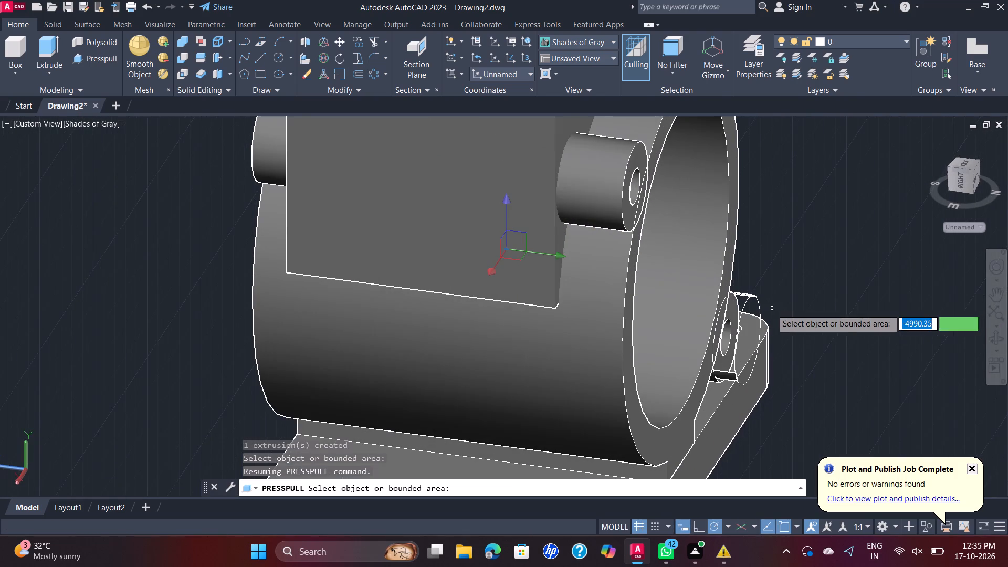
{"action": "scroll", "coordinate": [771, 309], "scroll_direction": "up", "scroll_amount": 1}
{"action": "key", "text": "Escape"}
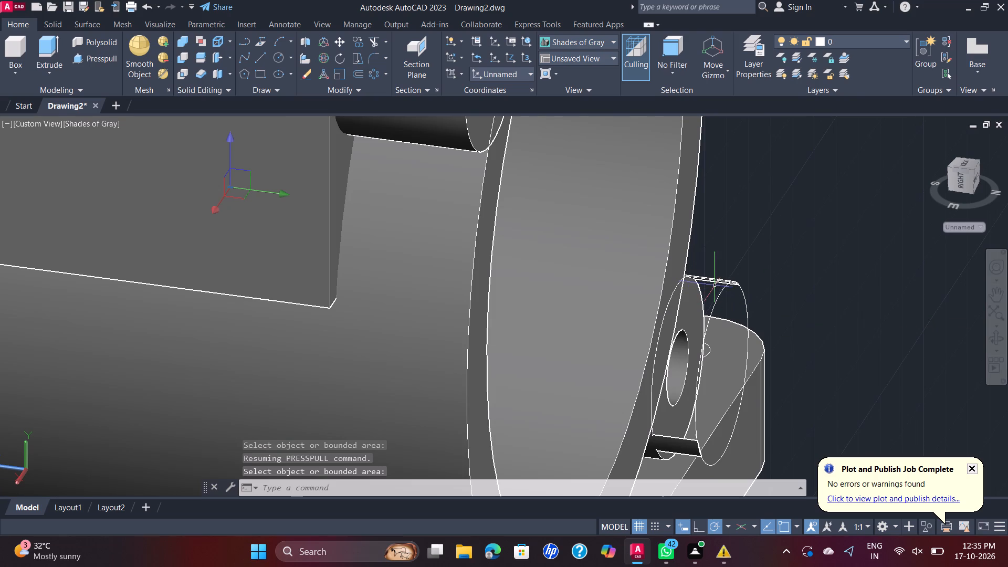
{"action": "left_click", "coordinate": [719, 282]}
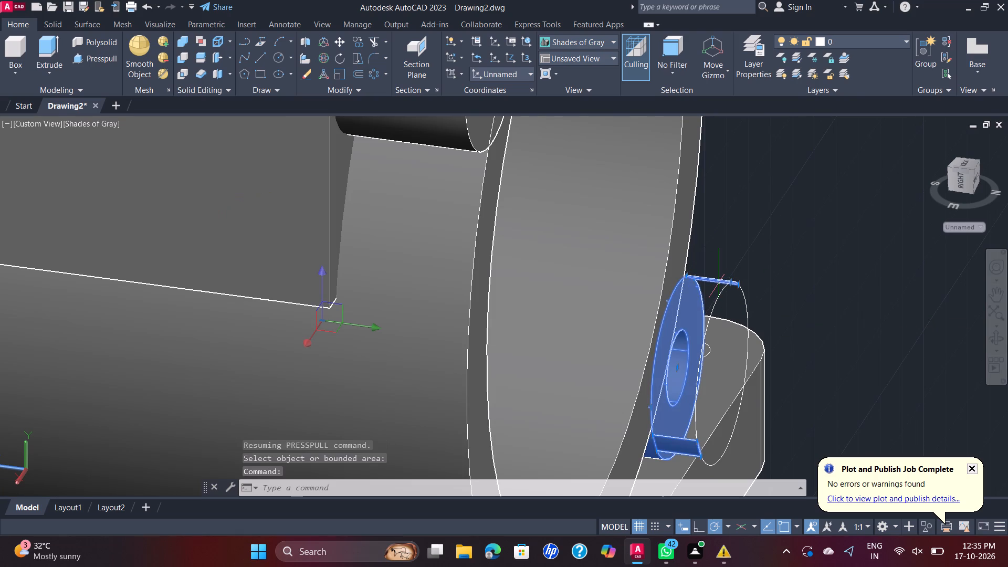
{"action": "middle_click_drag", "start_coordinate": [837, 262], "coordinate": [802, 289], "text": "shift"}
{"action": "scroll", "coordinate": [837, 262], "scroll_direction": "down", "scroll_amount": 1, "text": "shift"}
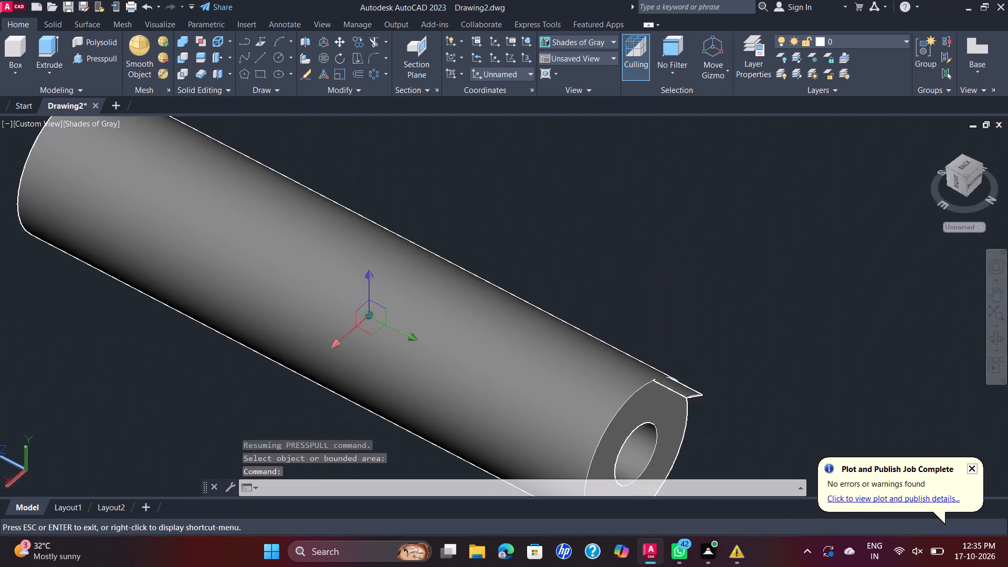
{"action": "middle_click_drag", "start_coordinate": [802, 289], "coordinate": [620, 256], "text": "shift"}
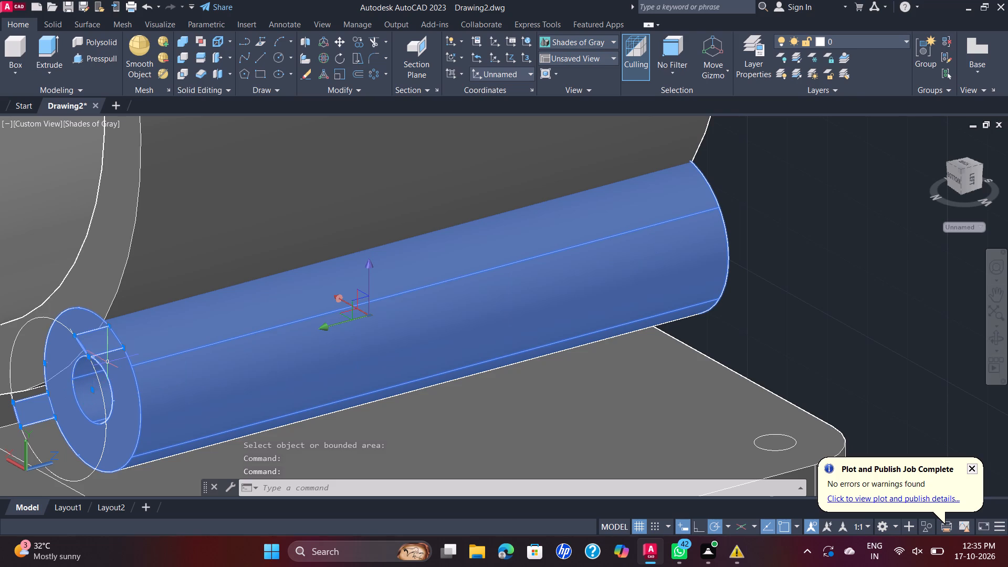
{"action": "key", "text": "Escape"}
{"action": "left_click", "coordinate": [104, 350]}
{"action": "key", "text": "Escape"}
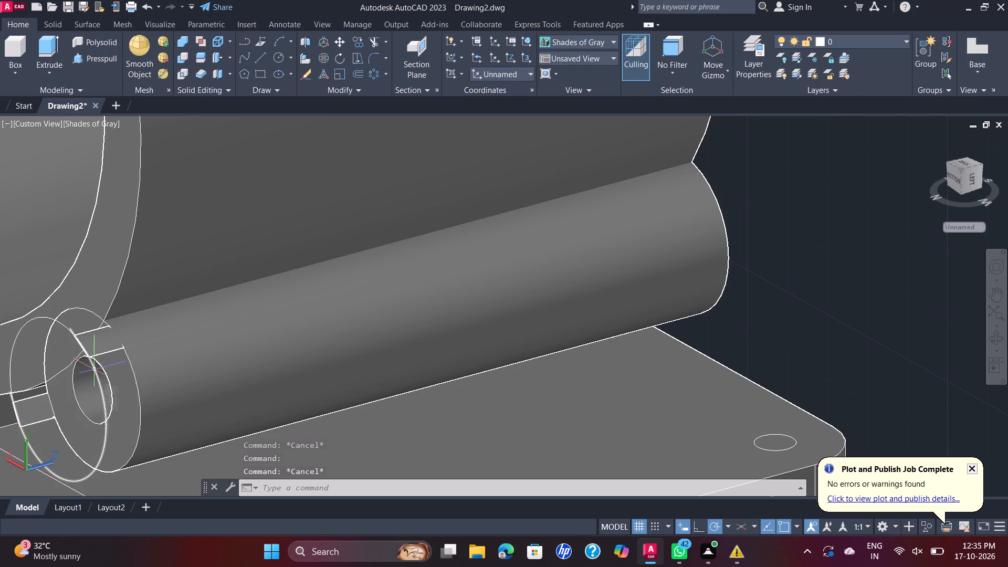
{"action": "left_click", "coordinate": [94, 370]}
{"action": "key", "text": "Delete"}
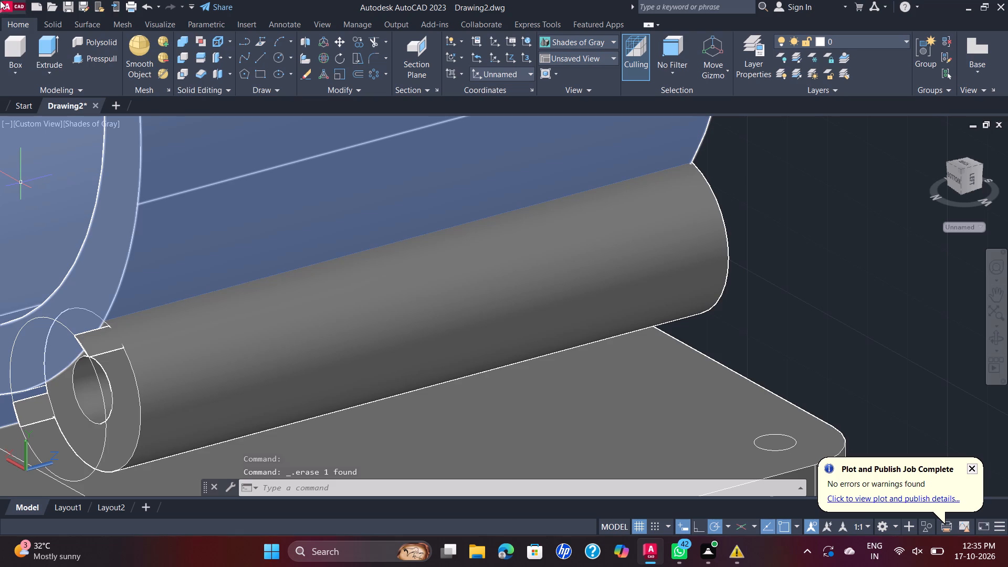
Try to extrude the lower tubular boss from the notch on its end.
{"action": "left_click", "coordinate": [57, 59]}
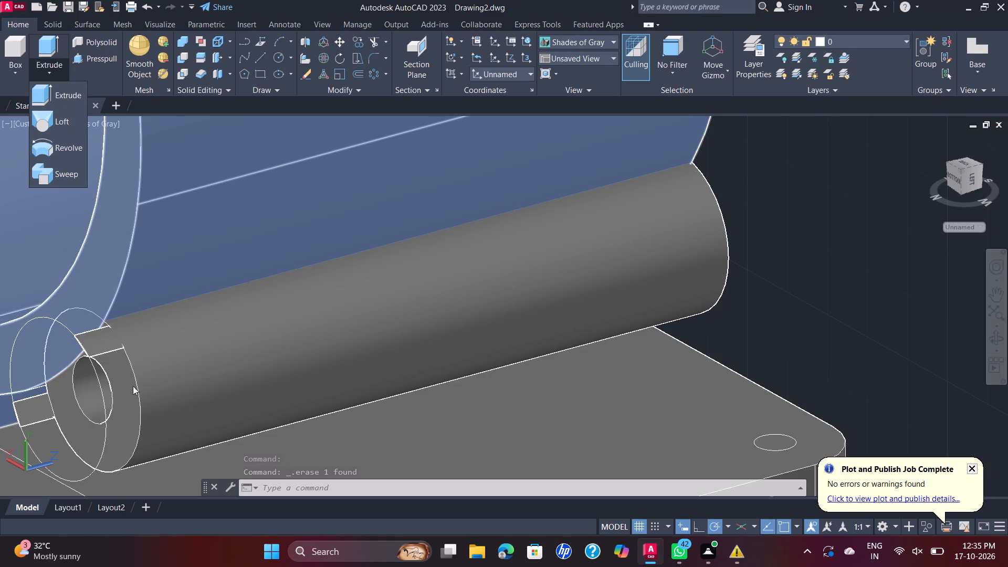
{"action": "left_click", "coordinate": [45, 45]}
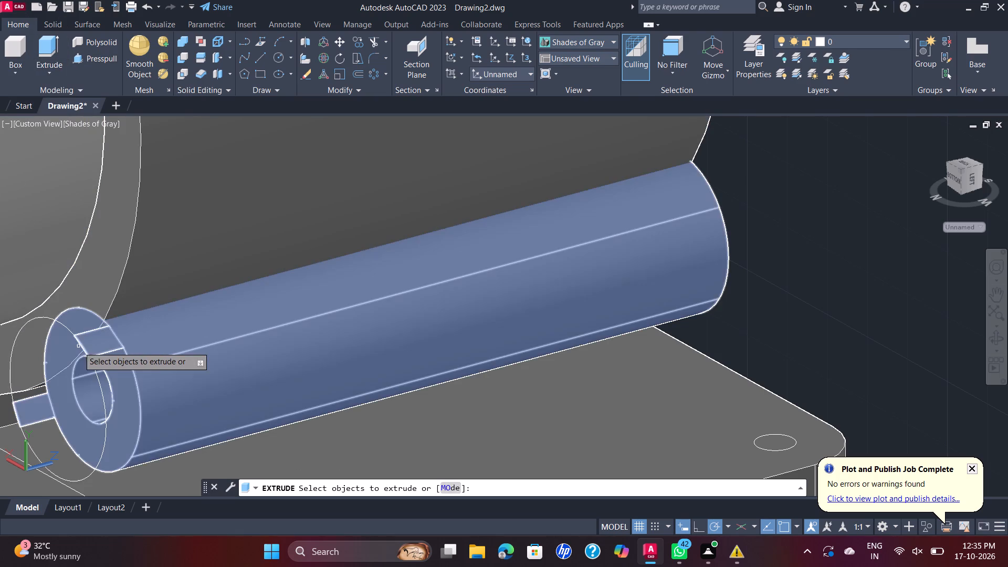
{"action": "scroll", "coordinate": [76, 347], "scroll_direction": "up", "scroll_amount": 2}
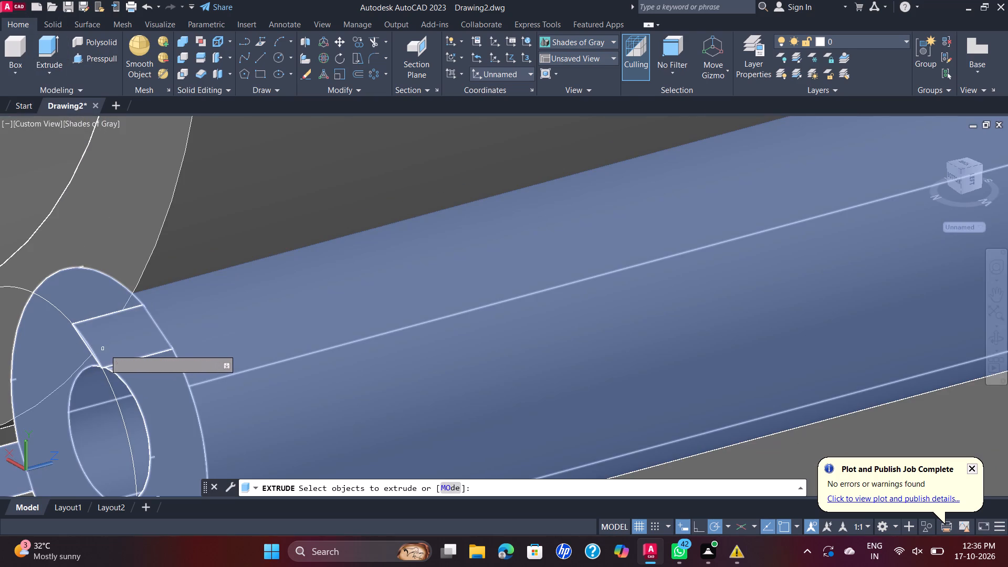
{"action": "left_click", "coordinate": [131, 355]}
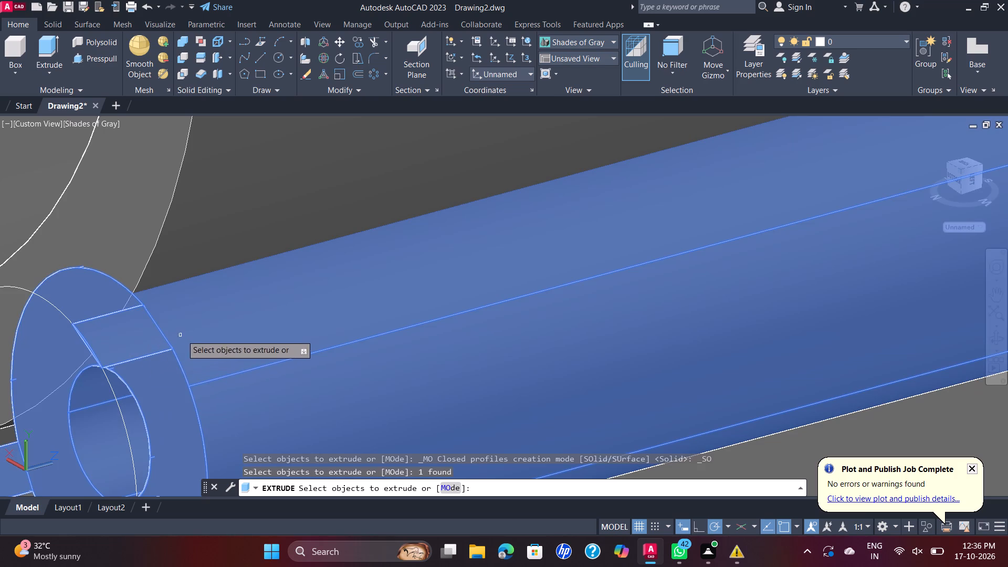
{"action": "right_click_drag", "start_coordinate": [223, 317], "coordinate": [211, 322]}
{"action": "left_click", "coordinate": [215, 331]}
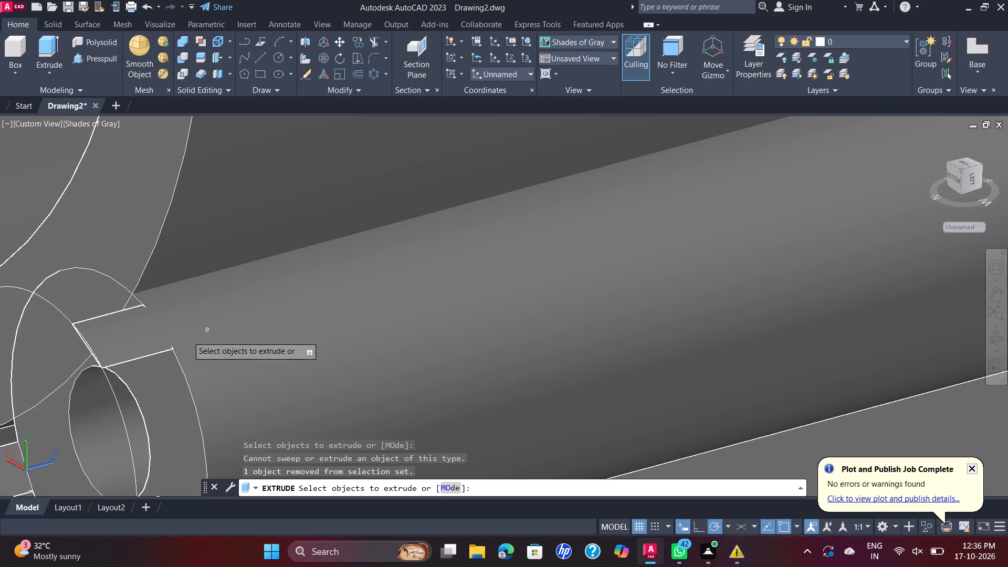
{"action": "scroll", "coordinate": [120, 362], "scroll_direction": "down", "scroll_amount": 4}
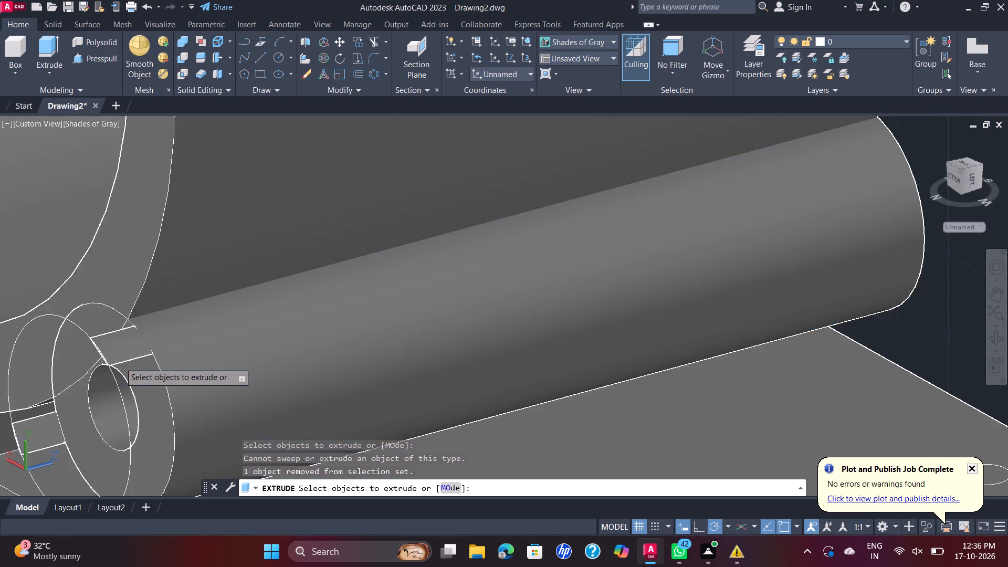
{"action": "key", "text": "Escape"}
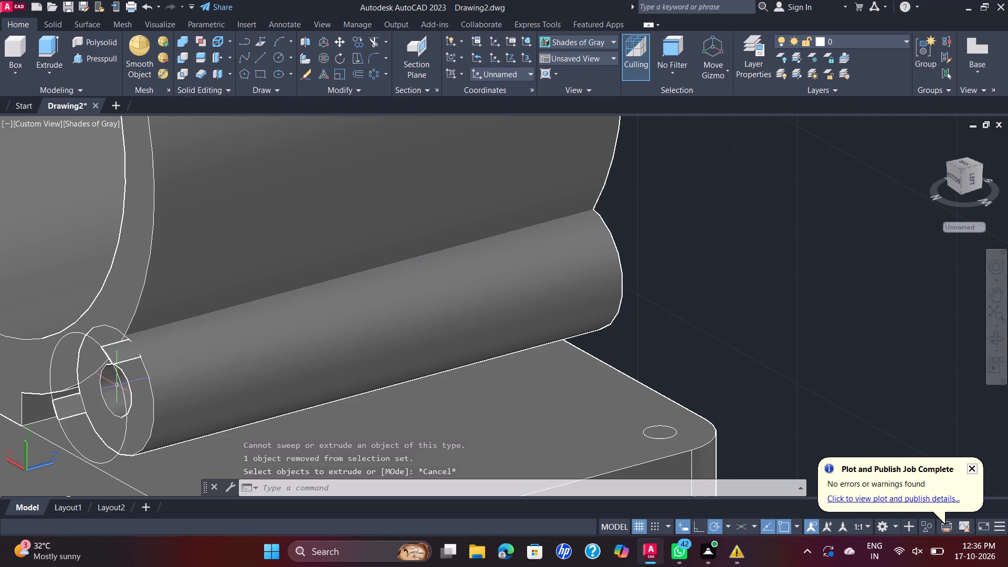
Delete the remaining circle outline floating in front of the lower boss's notched end.
{"action": "left_click", "coordinate": [123, 387]}
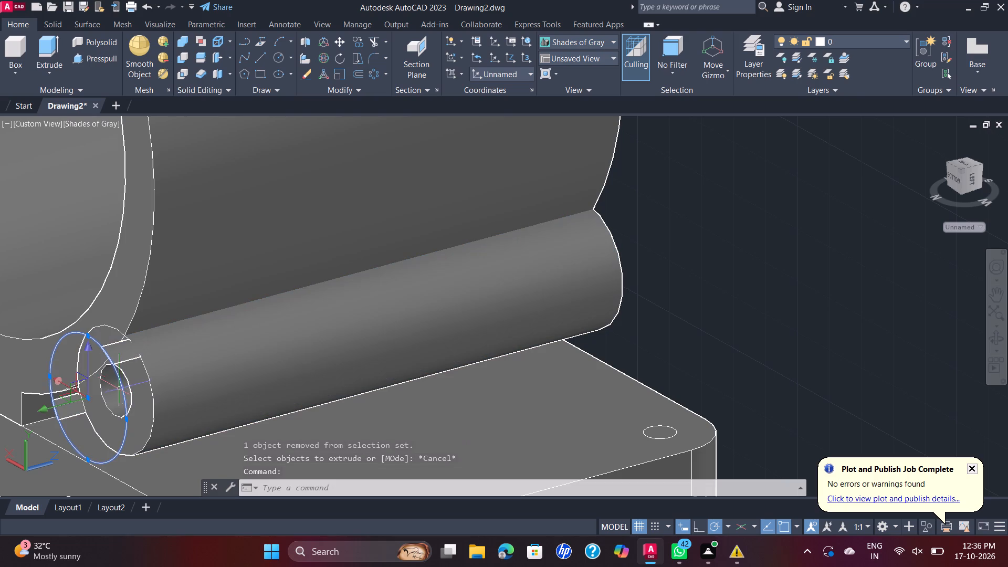
{"action": "key", "text": "Print"}
{"action": "key", "text": "Print"}
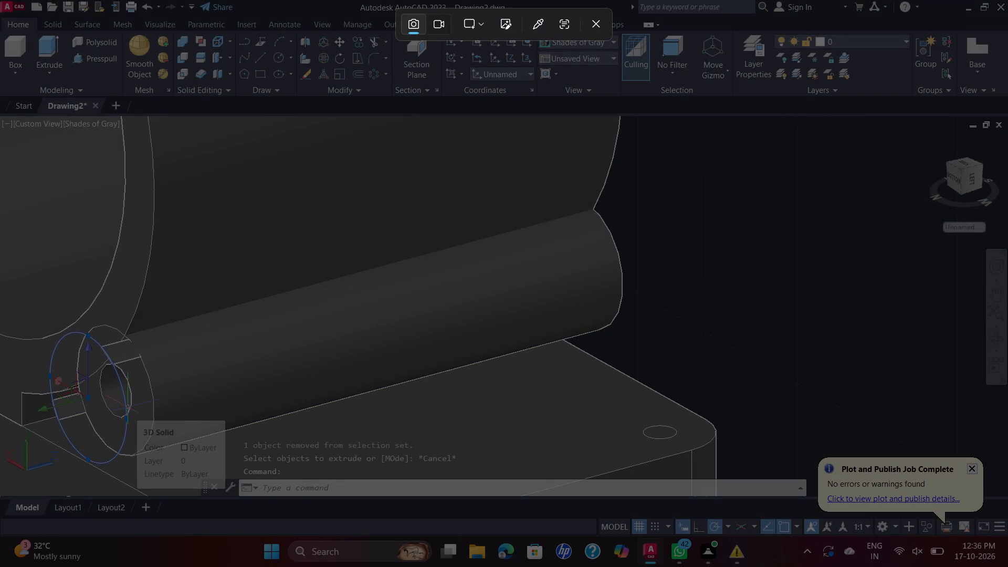
{"action": "key", "text": "Escape"}
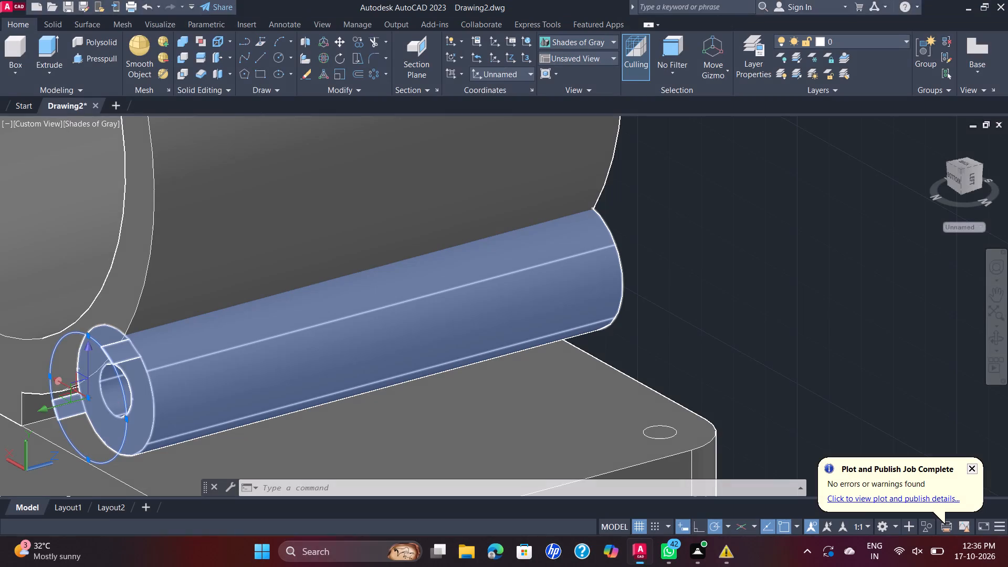
{"action": "key", "text": "Delete"}
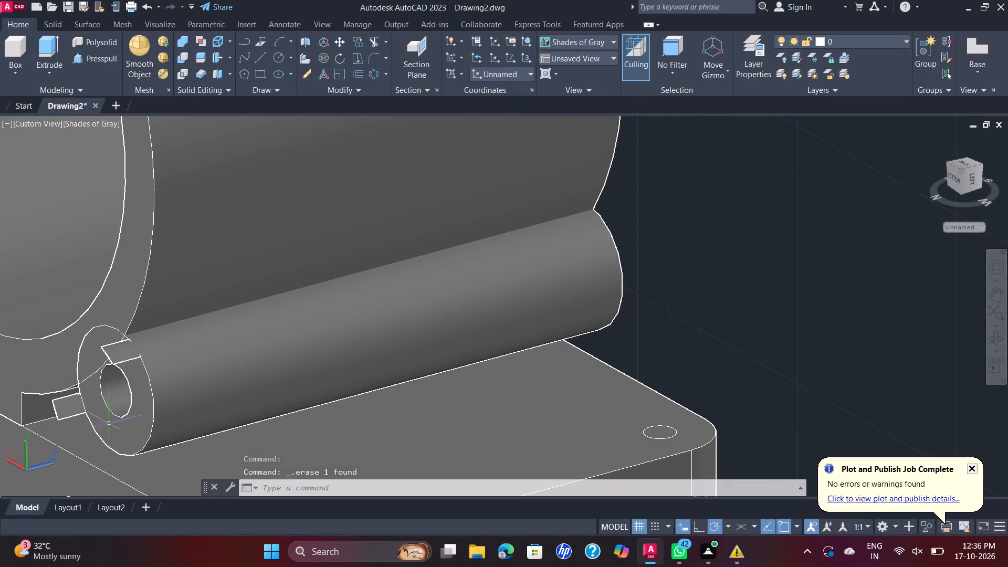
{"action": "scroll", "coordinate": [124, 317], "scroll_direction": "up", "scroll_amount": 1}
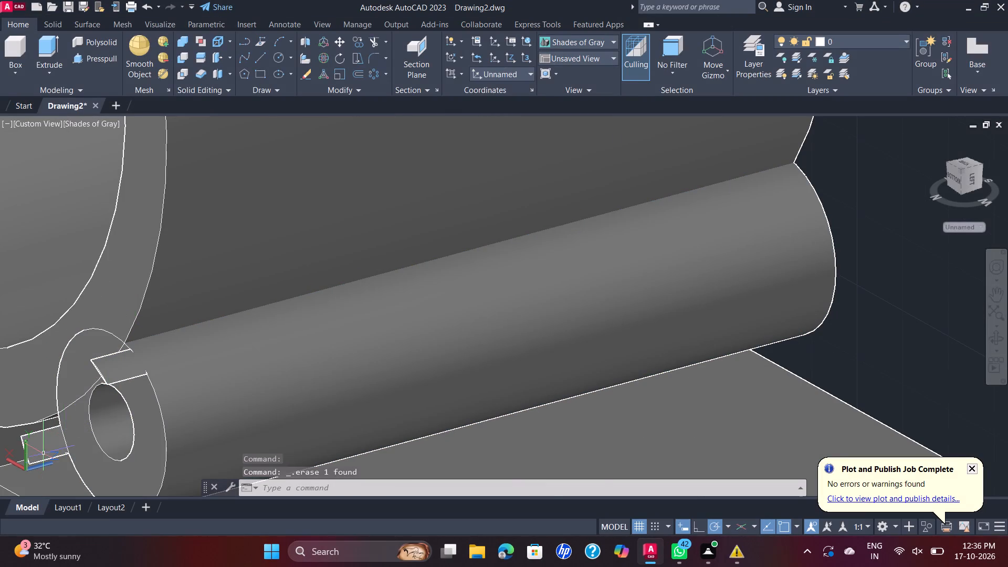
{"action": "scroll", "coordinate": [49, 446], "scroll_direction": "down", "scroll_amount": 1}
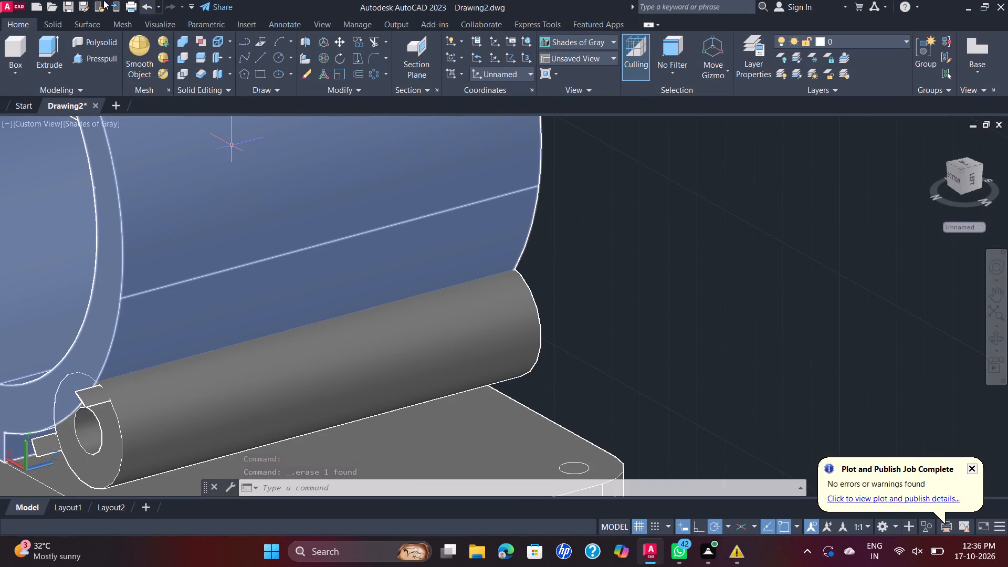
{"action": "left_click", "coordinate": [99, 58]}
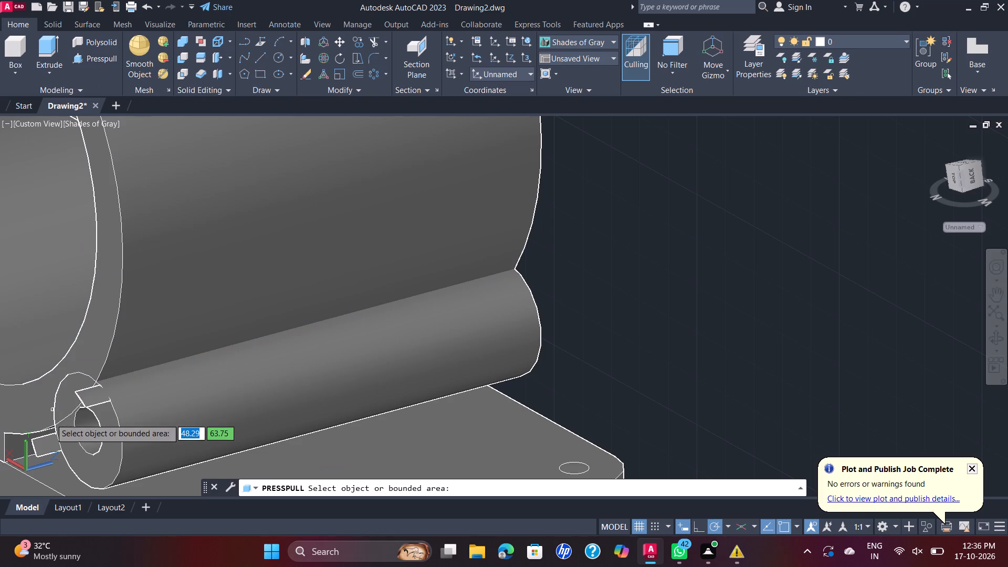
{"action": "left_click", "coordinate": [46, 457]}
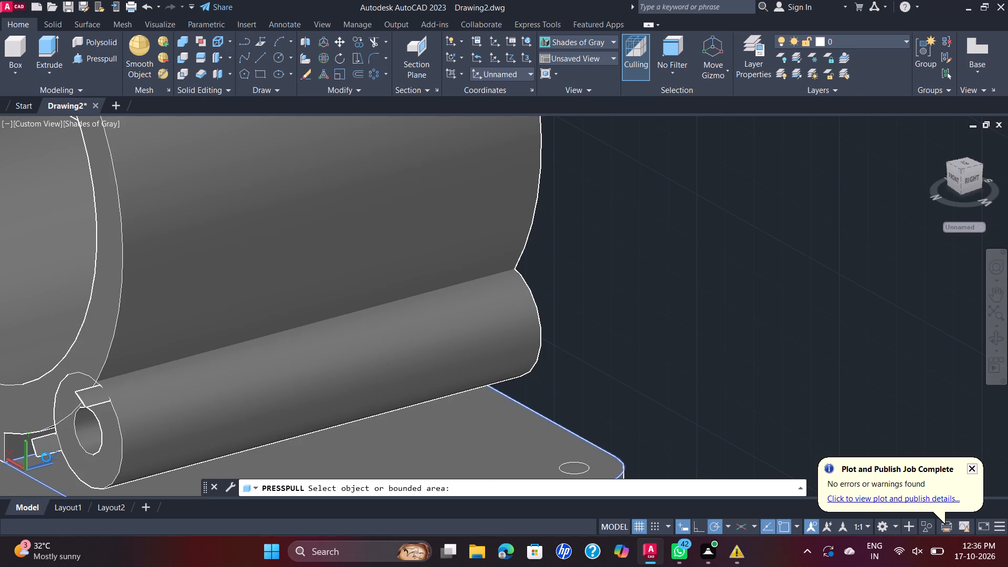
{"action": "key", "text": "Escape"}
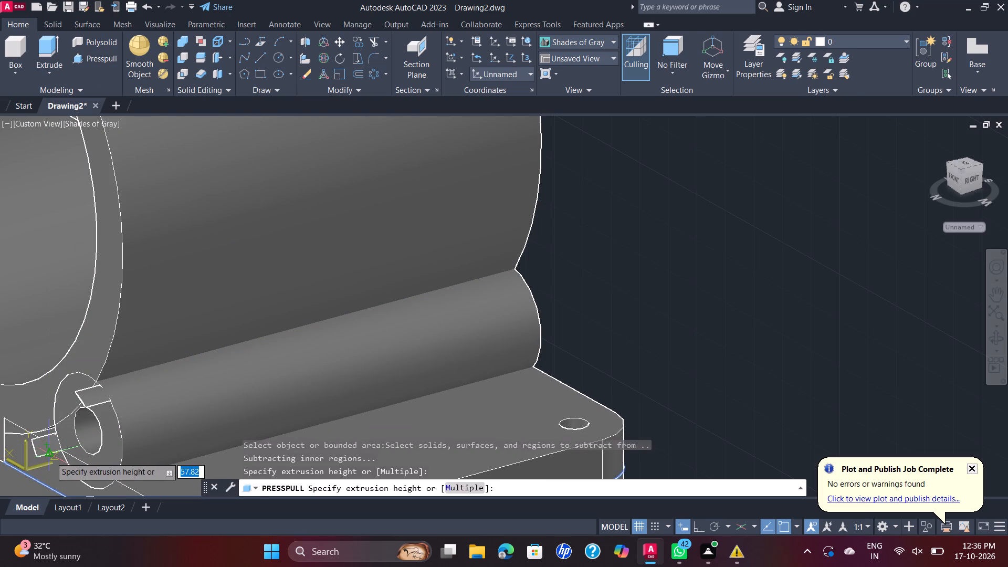
Presspull the support area beneath the hollow cylinder upward from the baseplate, picking the height where the lower boss's notch meets its hole.
{"action": "middle_click_drag", "start_coordinate": [37, 419], "coordinate": [471, 208]}
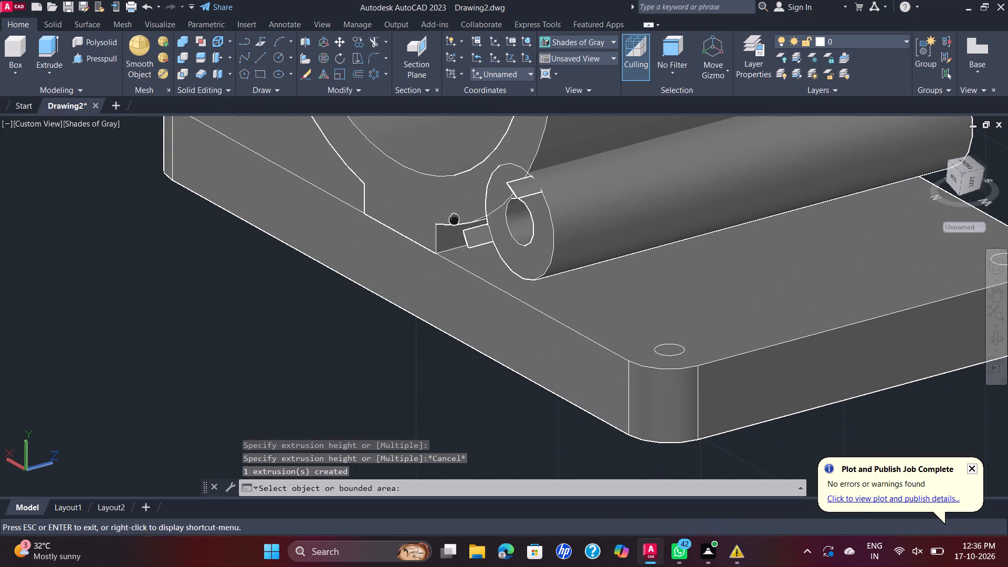
{"action": "scroll", "coordinate": [520, 186], "scroll_direction": "up", "scroll_amount": 2}
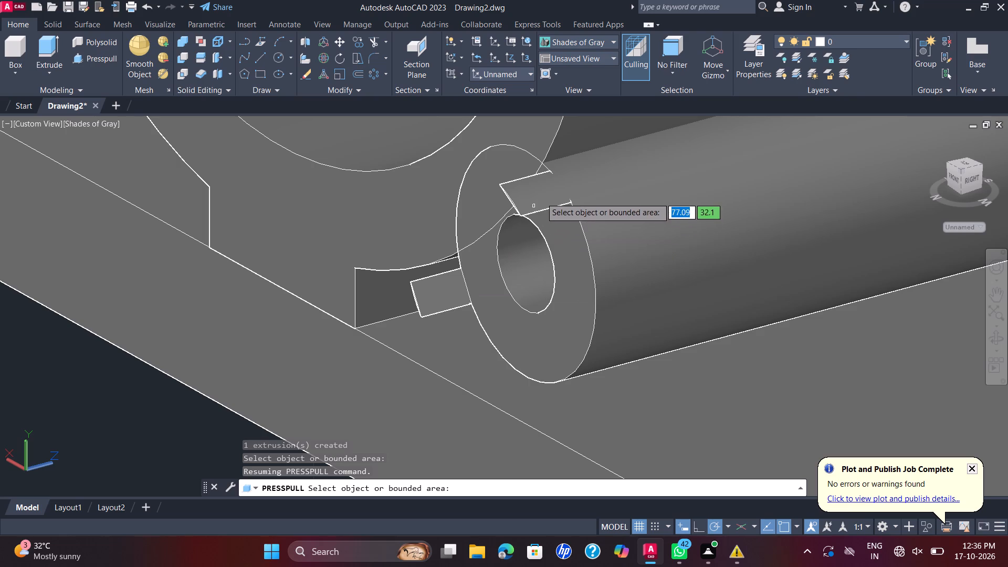
{"action": "scroll", "coordinate": [541, 196], "scroll_direction": "up", "scroll_amount": 2}
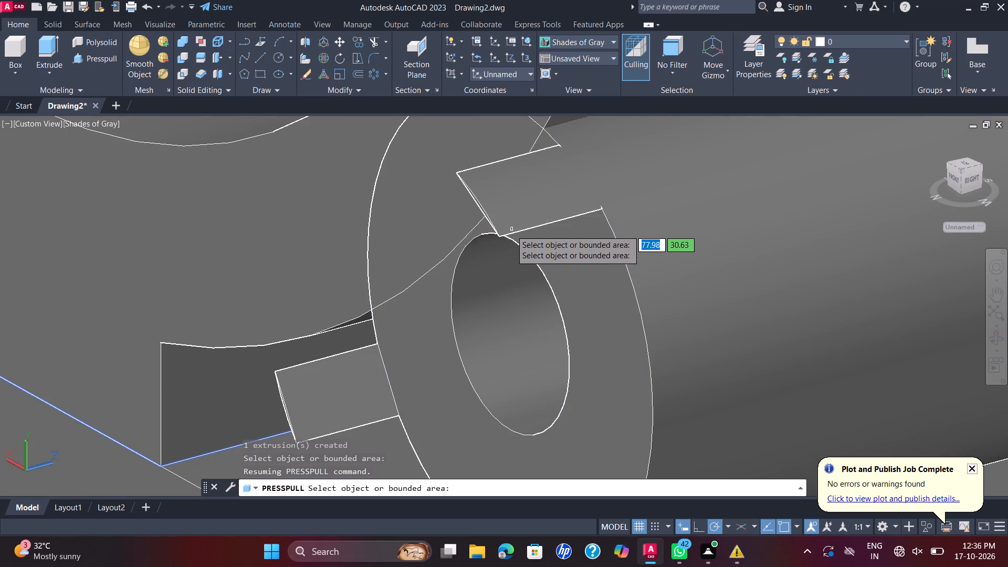
{"action": "left_click", "coordinate": [511, 230]}
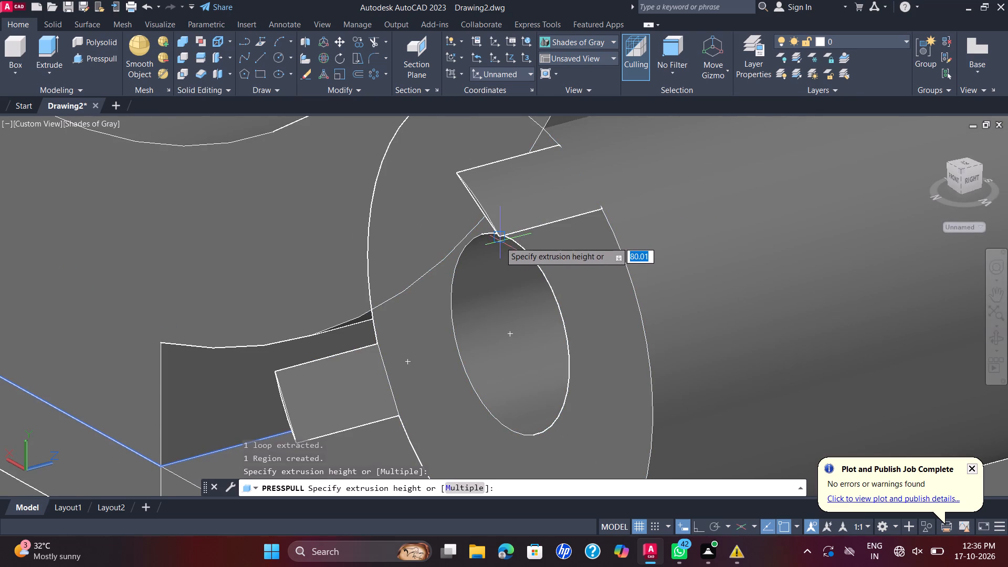
{"action": "left_click", "coordinate": [499, 237]}
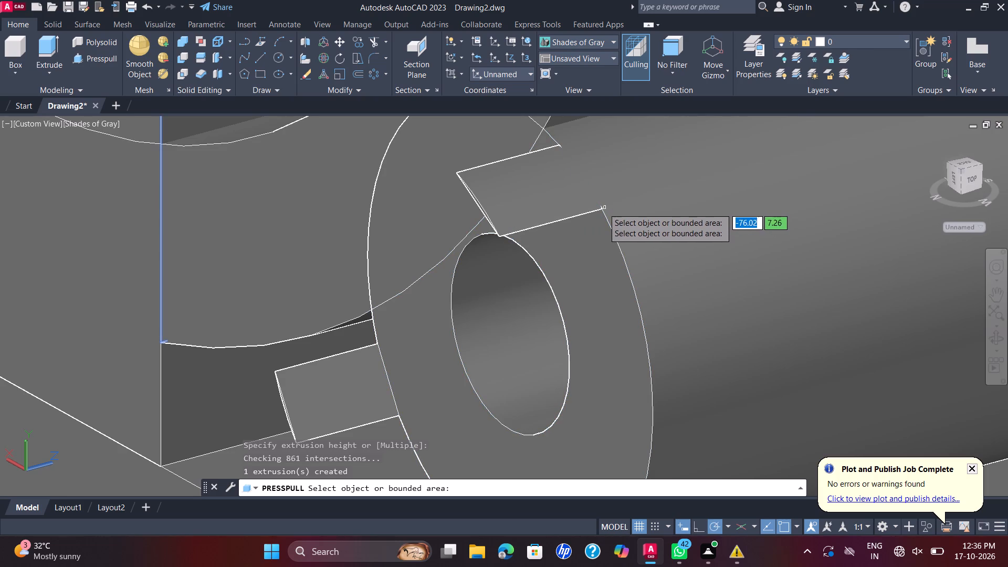
{"action": "scroll", "coordinate": [598, 212], "scroll_direction": "down", "scroll_amount": 2}
{"action": "key", "text": "Escape"}
{"action": "scroll", "coordinate": [587, 223], "scroll_direction": "down", "scroll_amount": 2}
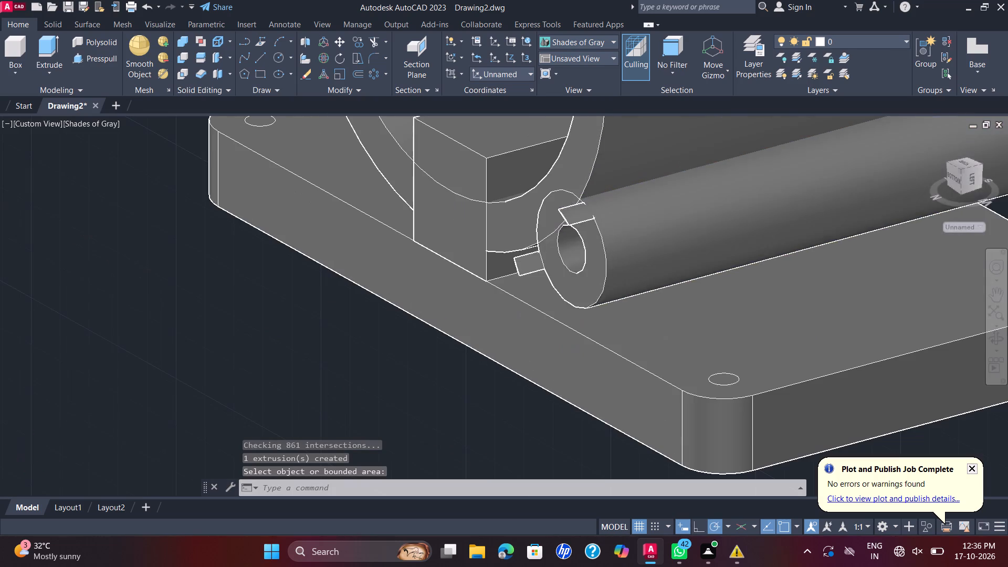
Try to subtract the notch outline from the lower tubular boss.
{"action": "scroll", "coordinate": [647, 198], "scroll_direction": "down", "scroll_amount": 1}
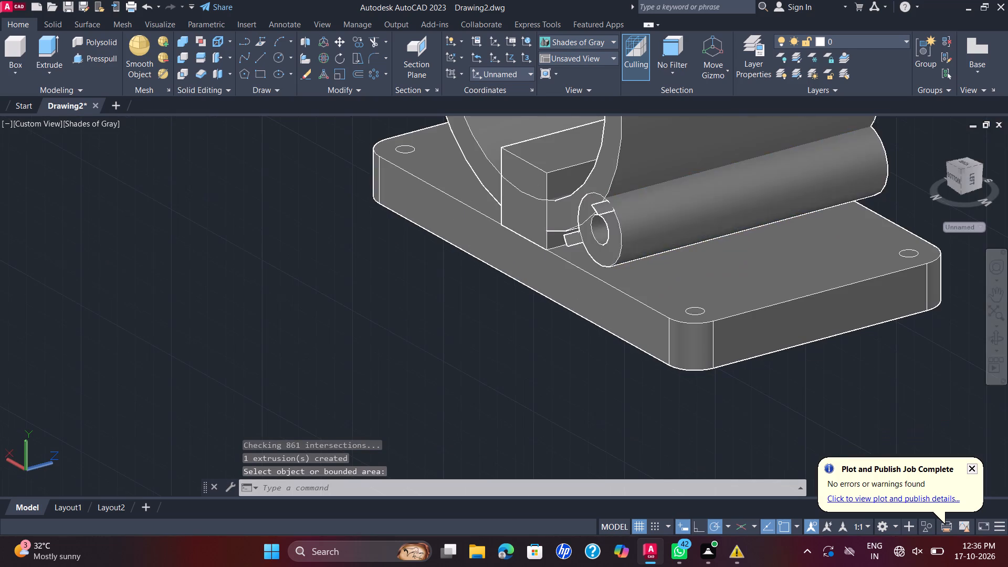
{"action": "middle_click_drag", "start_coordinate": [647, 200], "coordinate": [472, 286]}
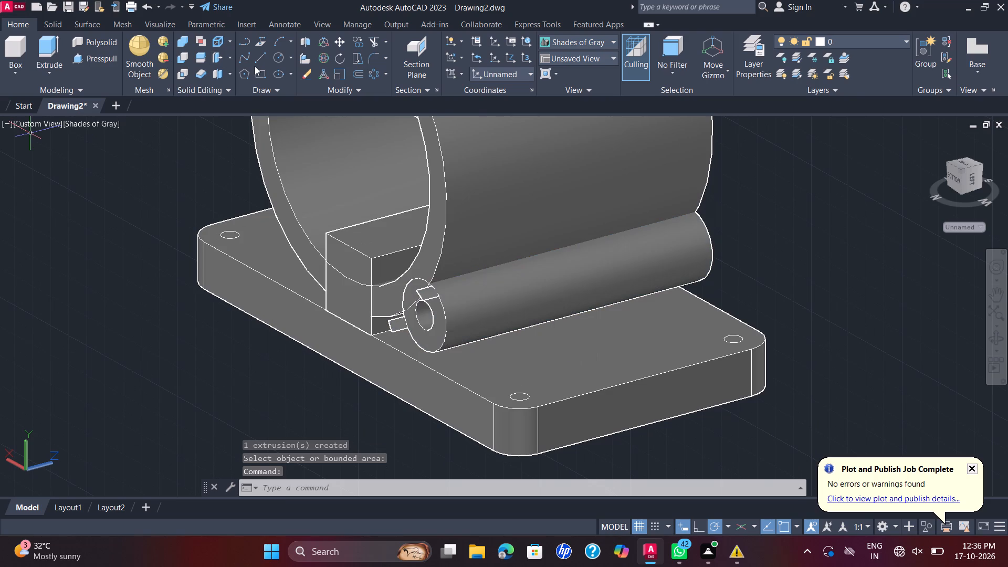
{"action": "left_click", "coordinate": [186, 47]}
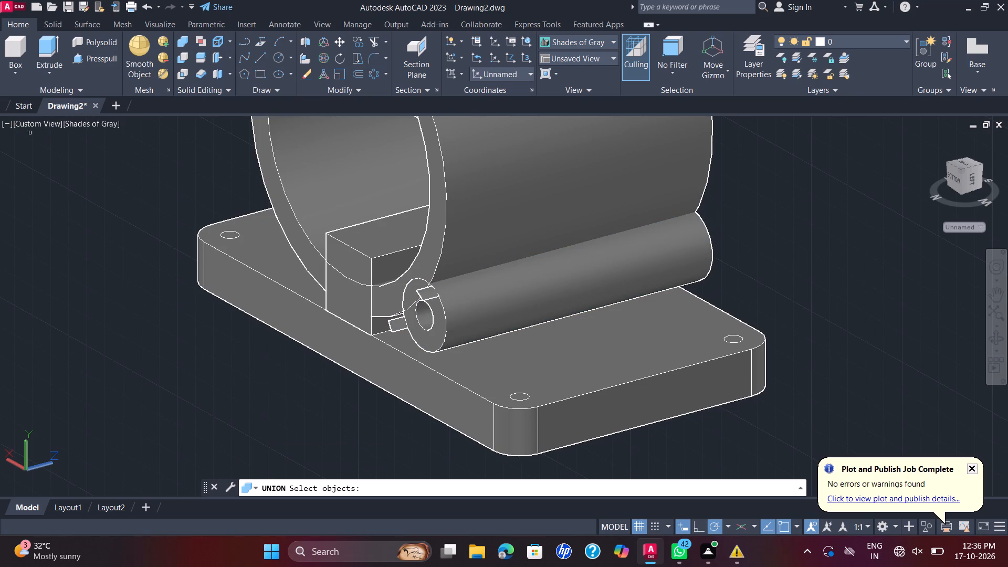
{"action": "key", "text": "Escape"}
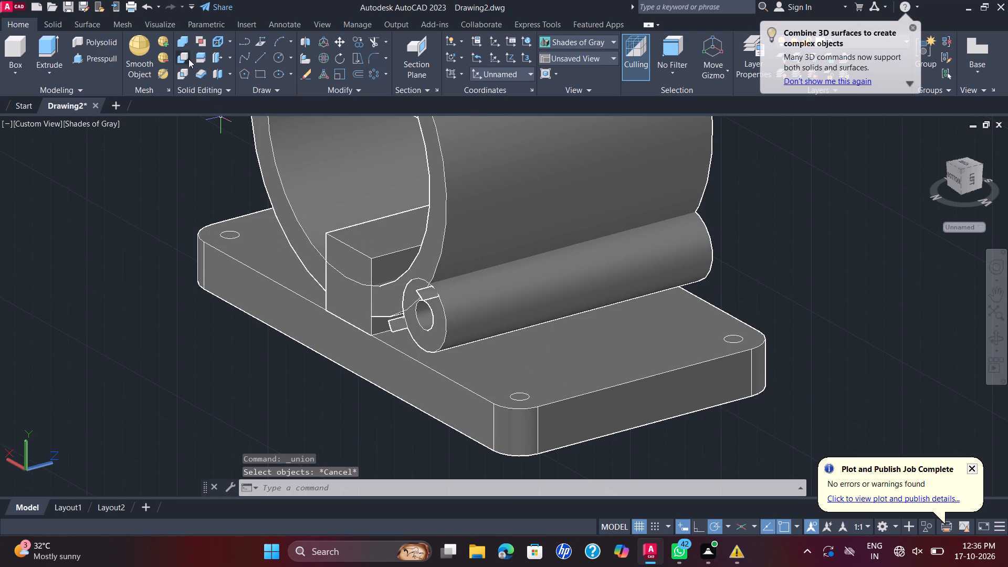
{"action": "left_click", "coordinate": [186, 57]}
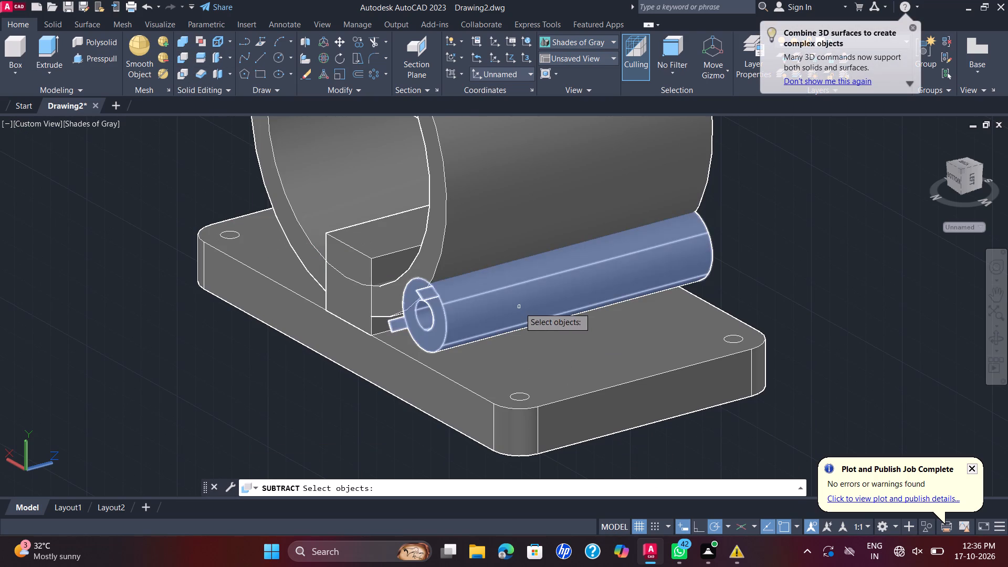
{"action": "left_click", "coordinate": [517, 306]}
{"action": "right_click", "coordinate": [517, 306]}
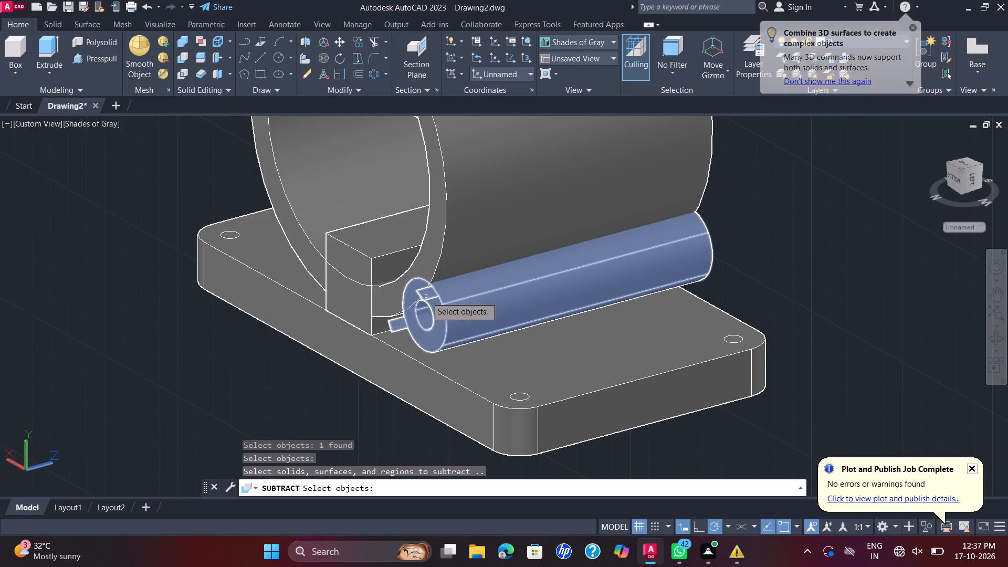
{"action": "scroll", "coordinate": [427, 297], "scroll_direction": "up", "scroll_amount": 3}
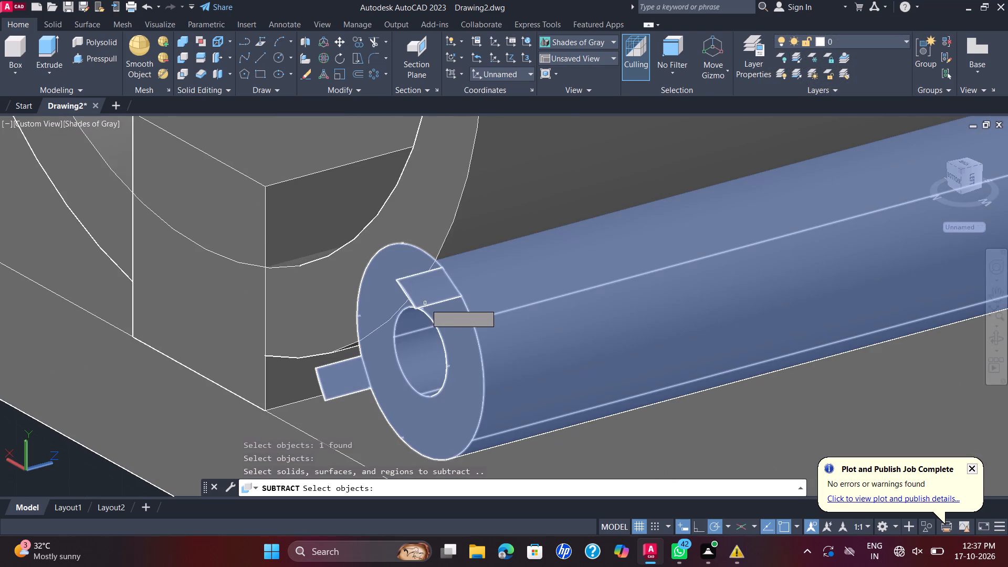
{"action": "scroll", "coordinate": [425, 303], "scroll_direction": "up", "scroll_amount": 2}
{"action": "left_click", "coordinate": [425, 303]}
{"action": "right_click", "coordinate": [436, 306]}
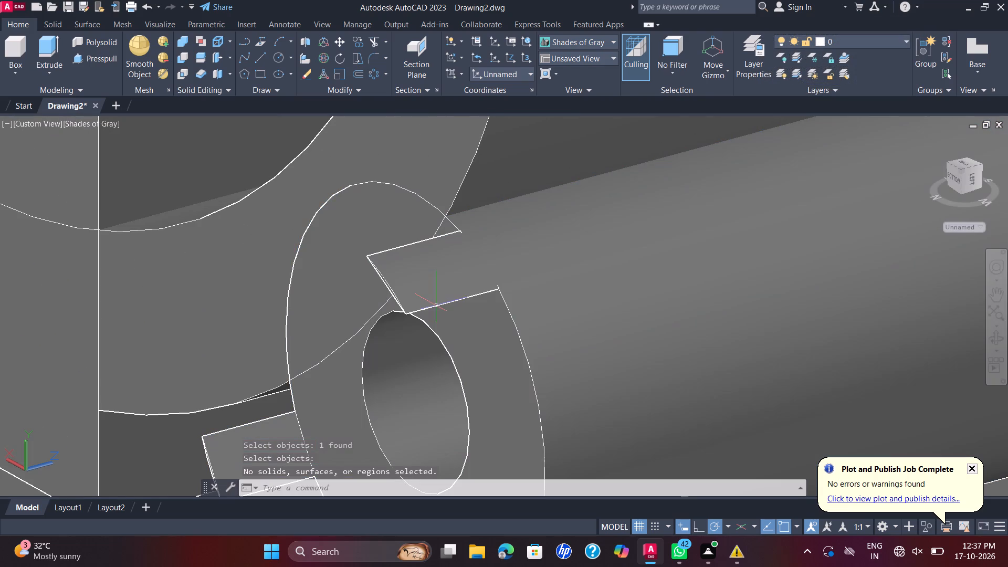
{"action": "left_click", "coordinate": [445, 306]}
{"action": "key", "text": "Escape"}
Undo the subtraction attempt, the support area's presspull and the deletion of the circle outline at the lower boss's notched end.
{"action": "scroll", "coordinate": [537, 312], "scroll_direction": "down", "scroll_amount": 2}
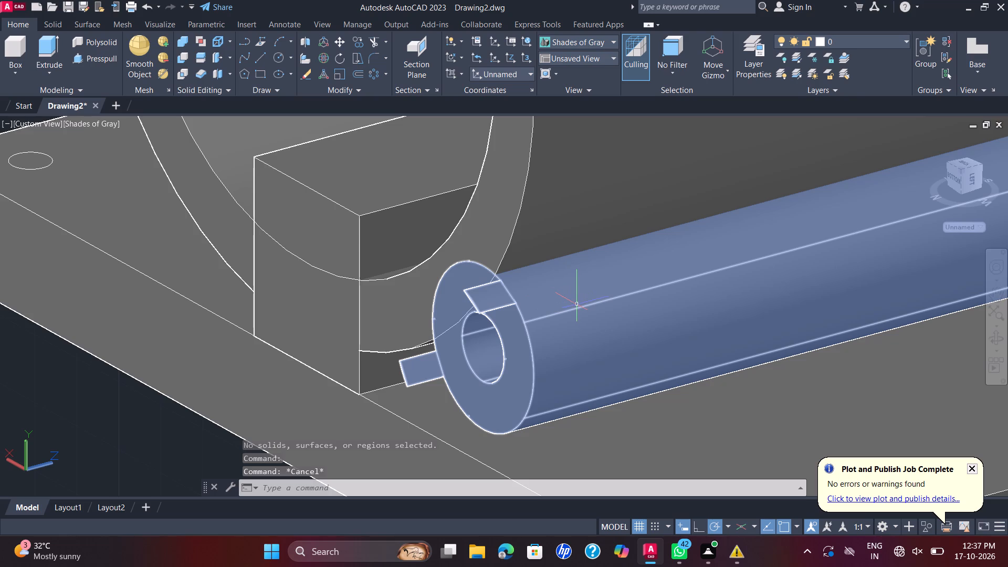
{"action": "scroll", "coordinate": [577, 304], "scroll_direction": "down", "scroll_amount": 3}
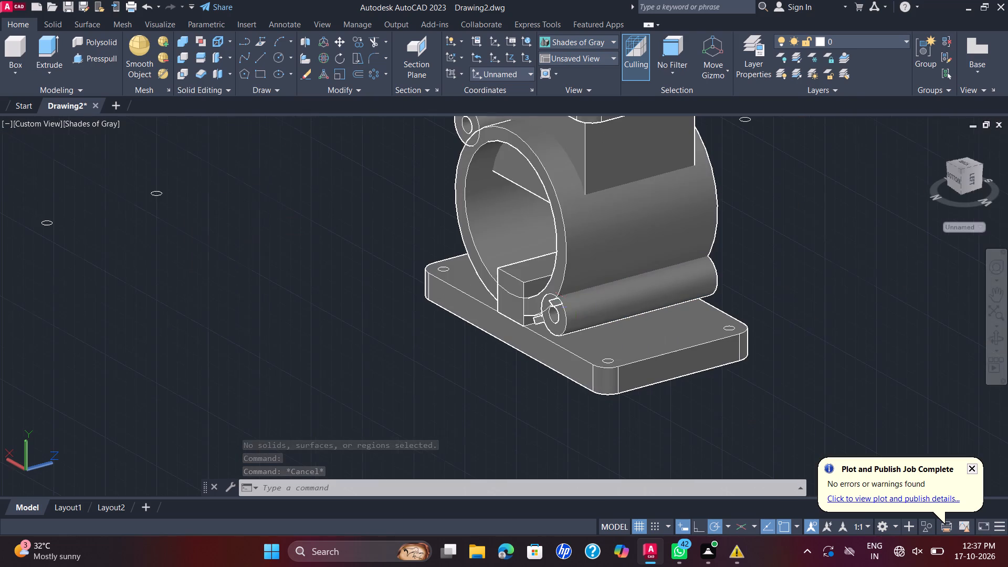
{"action": "scroll", "coordinate": [577, 304], "scroll_direction": "up", "scroll_amount": 1}
{"action": "scroll", "coordinate": [553, 302], "scroll_direction": "down", "scroll_amount": 3}
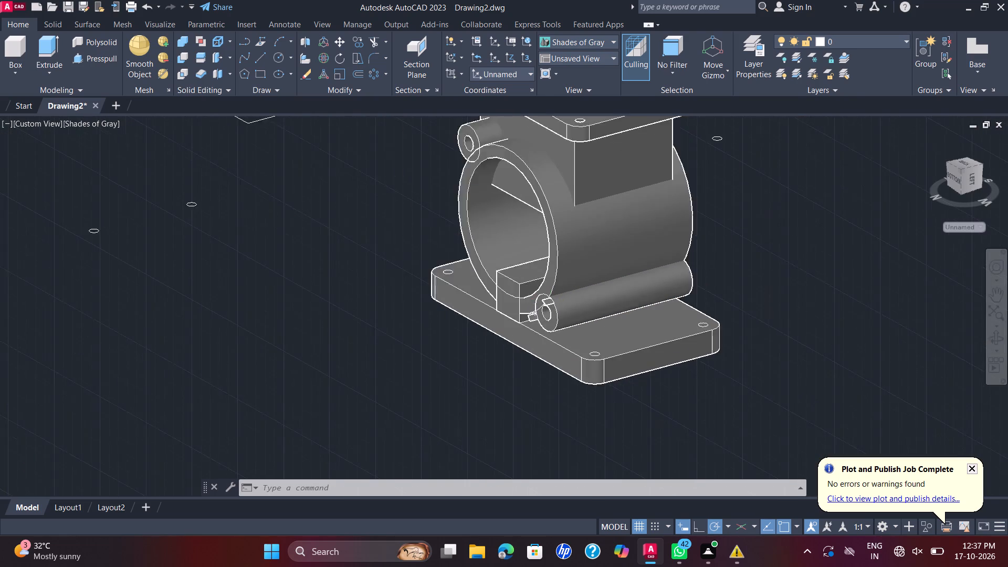
{"action": "scroll", "coordinate": [596, 254], "scroll_direction": "up", "scroll_amount": 2}
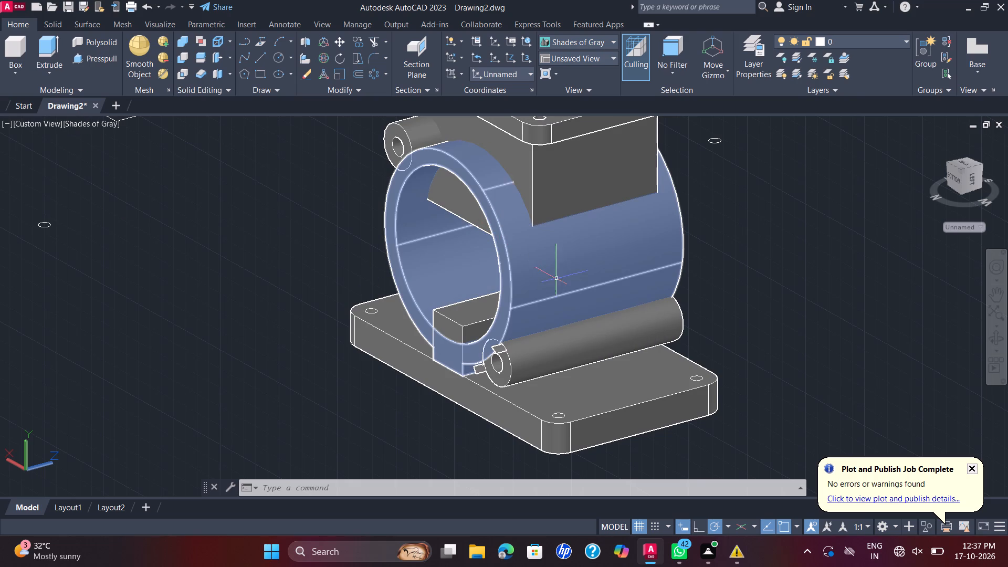
{"action": "scroll", "coordinate": [477, 366], "scroll_direction": "up", "scroll_amount": 3}
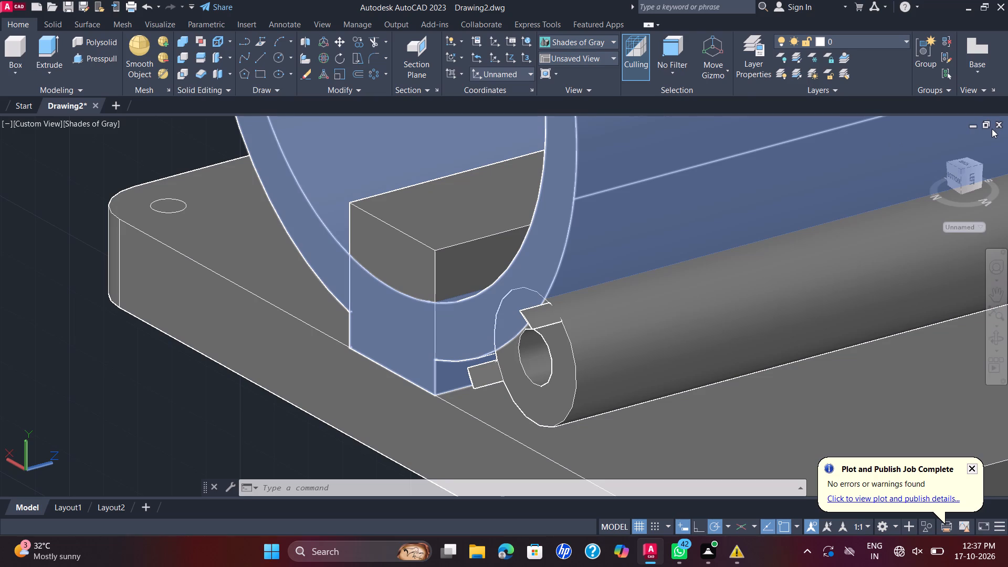
{"action": "key", "text": "ctrl+z"}
{"action": "key", "text": "ctrl+z"}
{"action": "key", "text": "ctrl+z"}
{"action": "key", "text": "ctrl+z"}
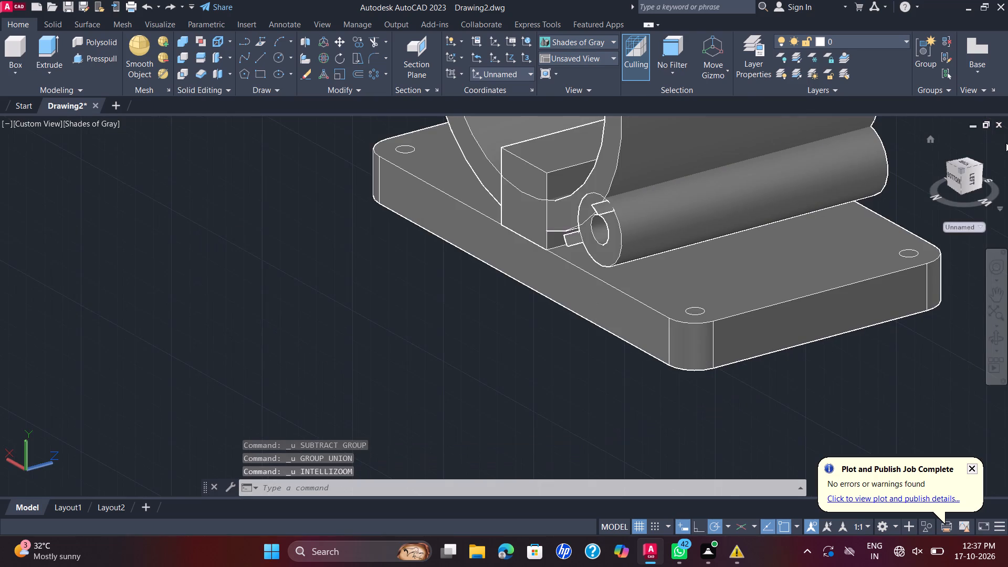
{"action": "key", "text": "ctrl+z"}
{"action": "key", "text": "ctrl+z"}
{"action": "key", "text": "ctrl+z"}
{"action": "key", "text": "ctrl+z"}
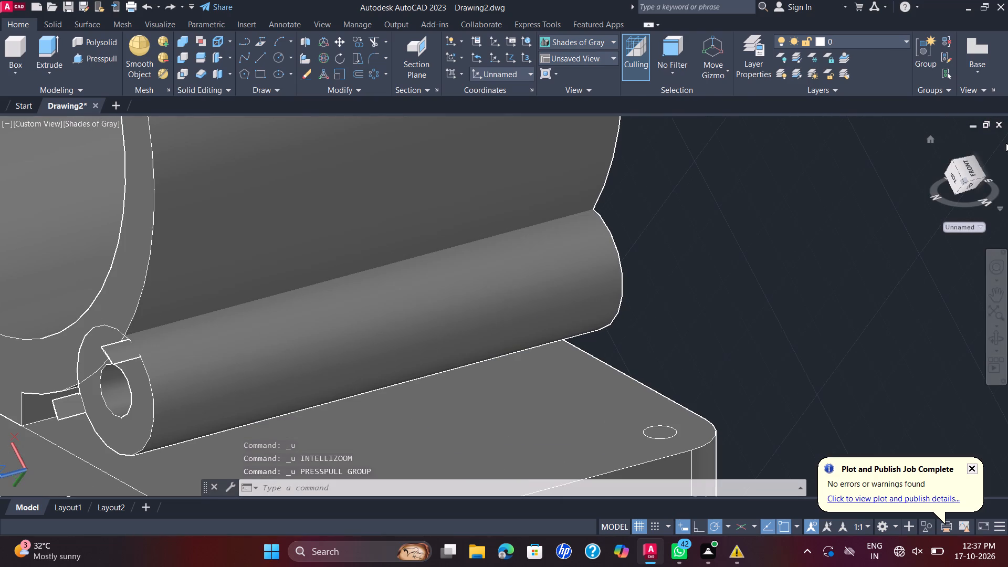
{"action": "key", "text": "ctrl+z"}
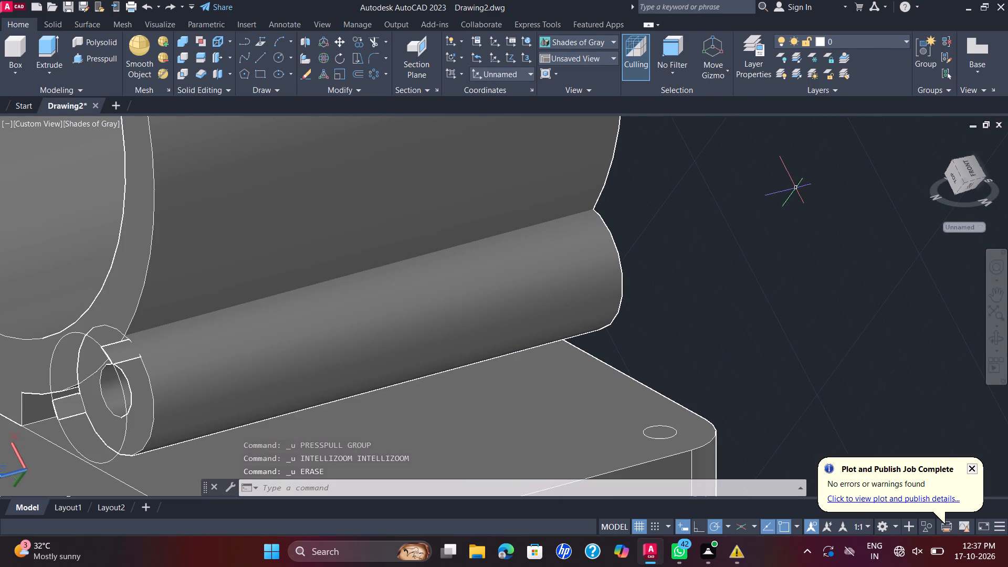
Undo further back past the lower boss extrusion, the earlier circle deletion and the presspull made at the boss end.
{"action": "middle_click_drag", "start_coordinate": [800, 188], "coordinate": [892, 135]}
{"action": "scroll", "coordinate": [866, 160], "scroll_direction": "down", "scroll_amount": 2}
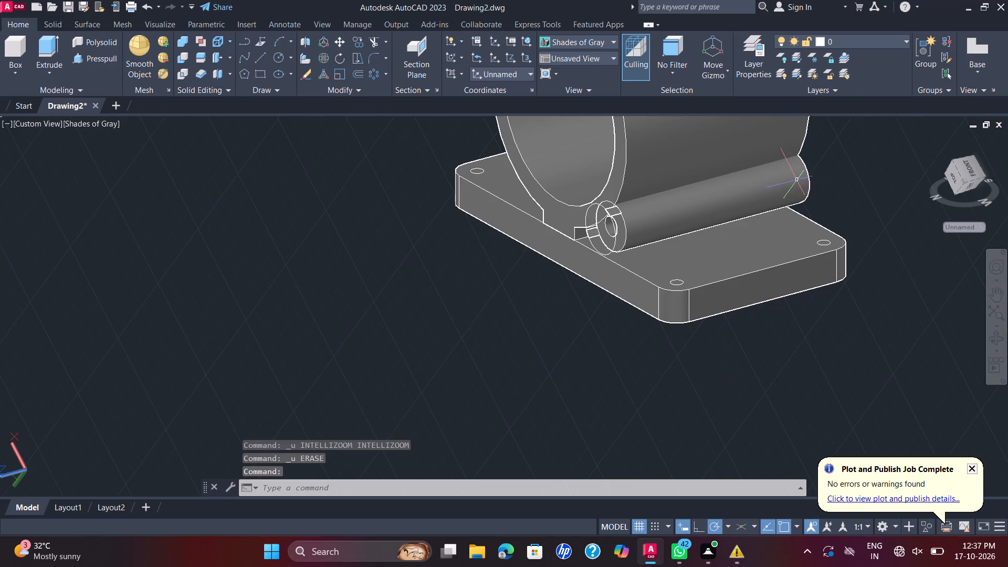
{"action": "middle_click_drag", "start_coordinate": [792, 180], "coordinate": [597, 321]}
{"action": "scroll", "coordinate": [398, 363], "scroll_direction": "up", "scroll_amount": 1}
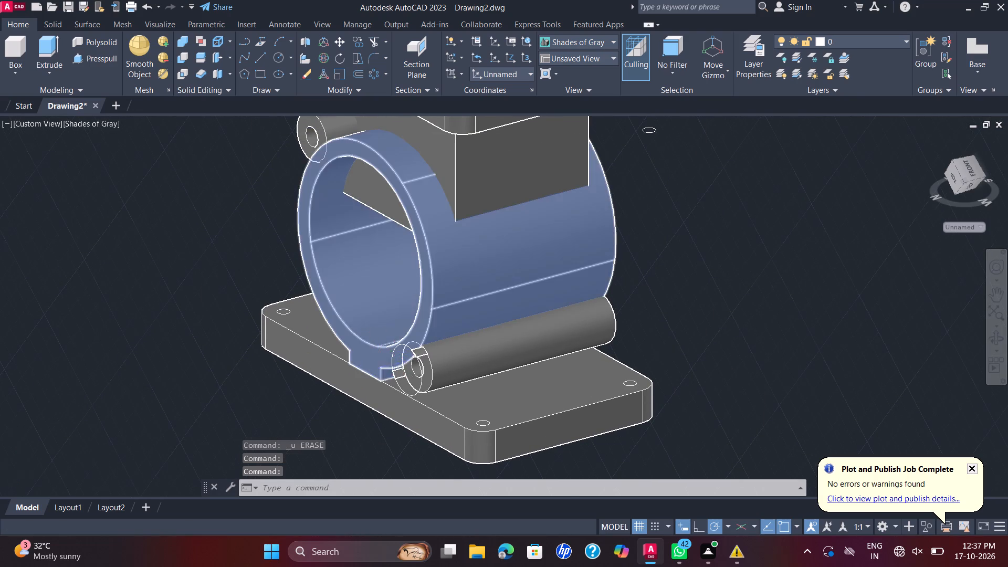
{"action": "scroll", "coordinate": [398, 363], "scroll_direction": "up", "scroll_amount": 1}
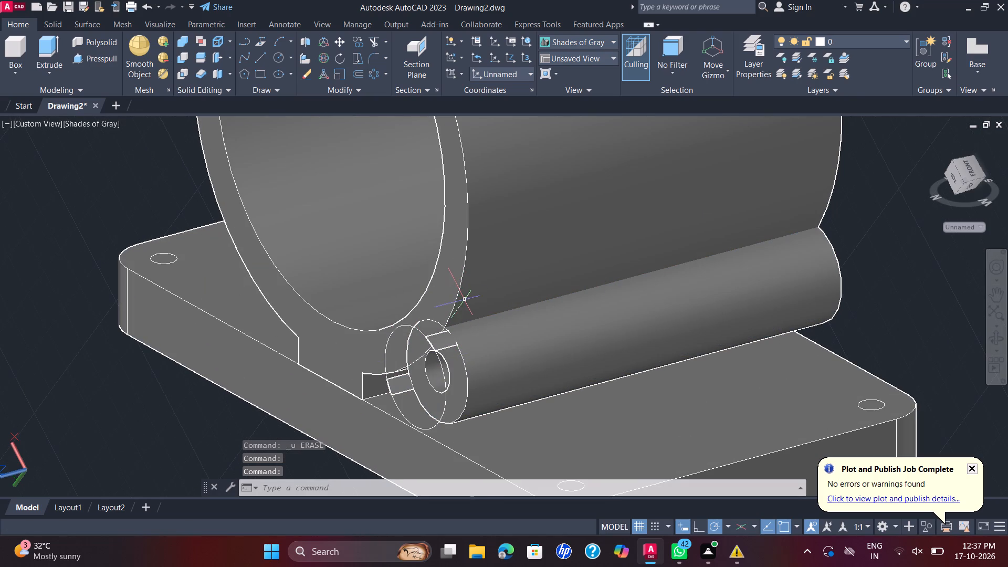
{"action": "key", "text": "ctrl+z"}
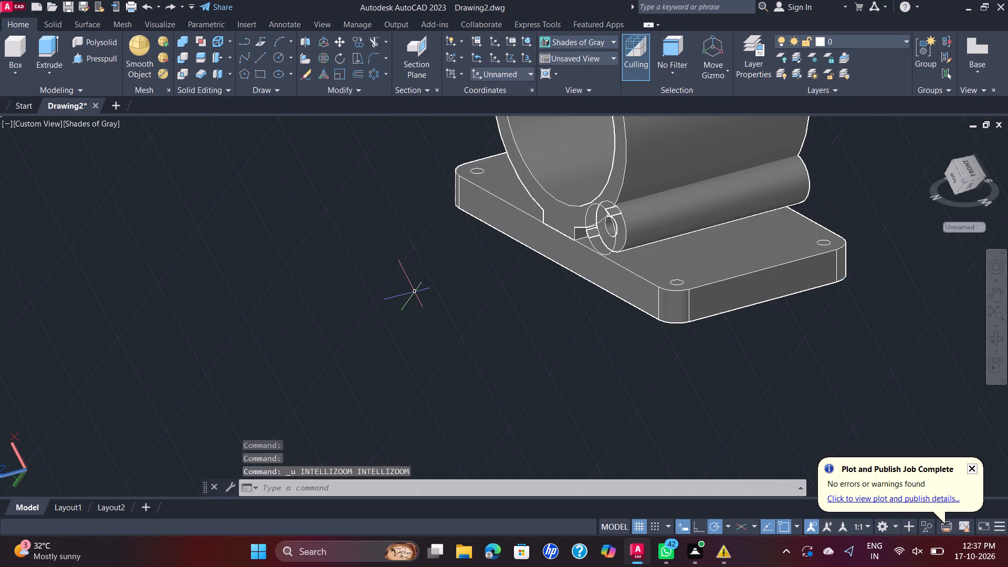
{"action": "key", "text": "ctrl+z"}
{"action": "key", "text": "ctrl+z"}
{"action": "key", "text": "ctrl+z"}
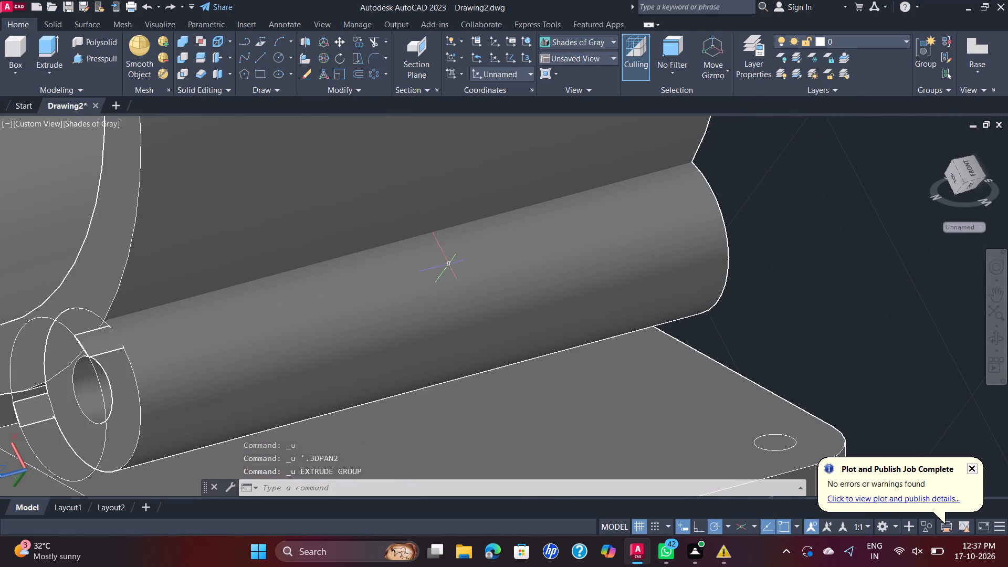
{"action": "key", "text": "ctrl+z"}
{"action": "key", "text": "ctrl+z"}
{"action": "key", "text": "ctrl+z"}
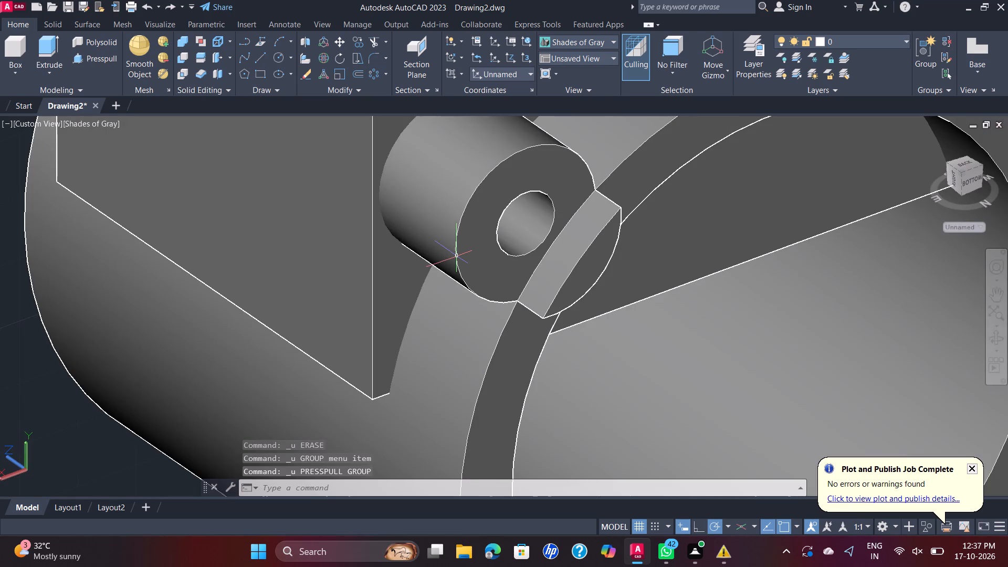
{"action": "key", "text": "ctrl+z"}
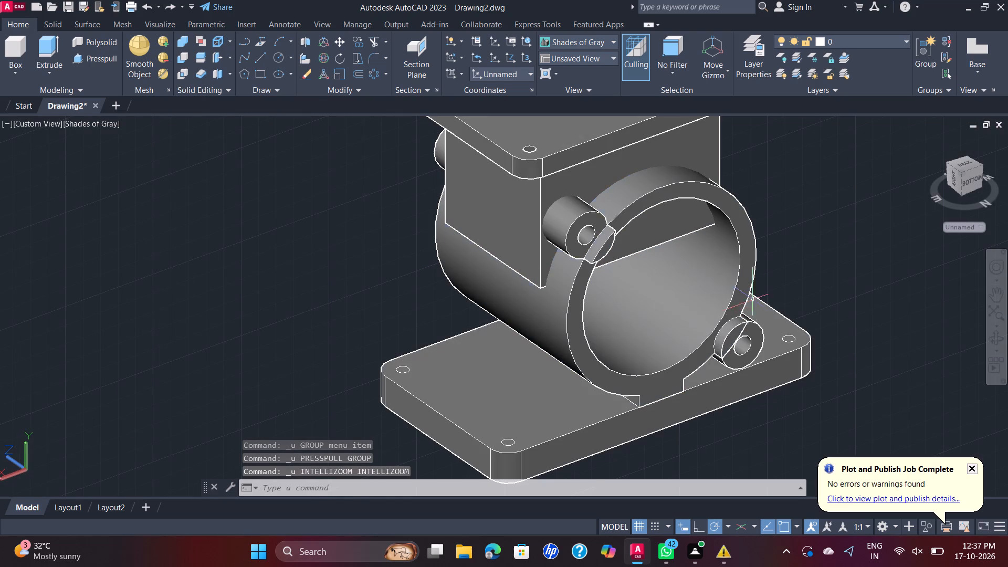
Presspull the upper boss's protruding crescent segment back to the hollow cylinder's end face, picking the corner where they meet.
{"action": "scroll", "coordinate": [752, 328], "scroll_direction": "up", "scroll_amount": 3}
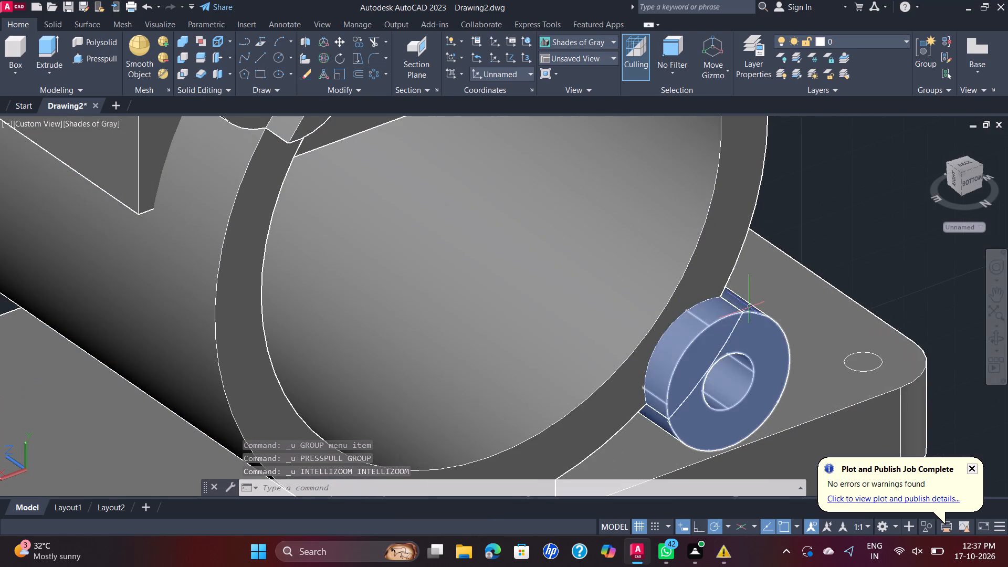
{"action": "scroll", "coordinate": [754, 314], "scroll_direction": "up", "scroll_amount": 2}
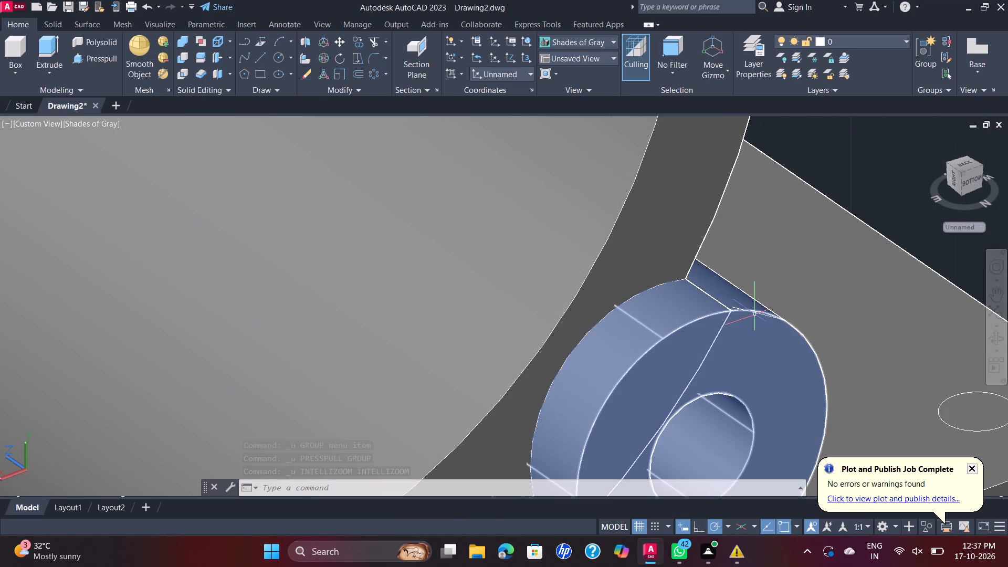
{"action": "scroll", "coordinate": [757, 313], "scroll_direction": "down", "scroll_amount": 7}
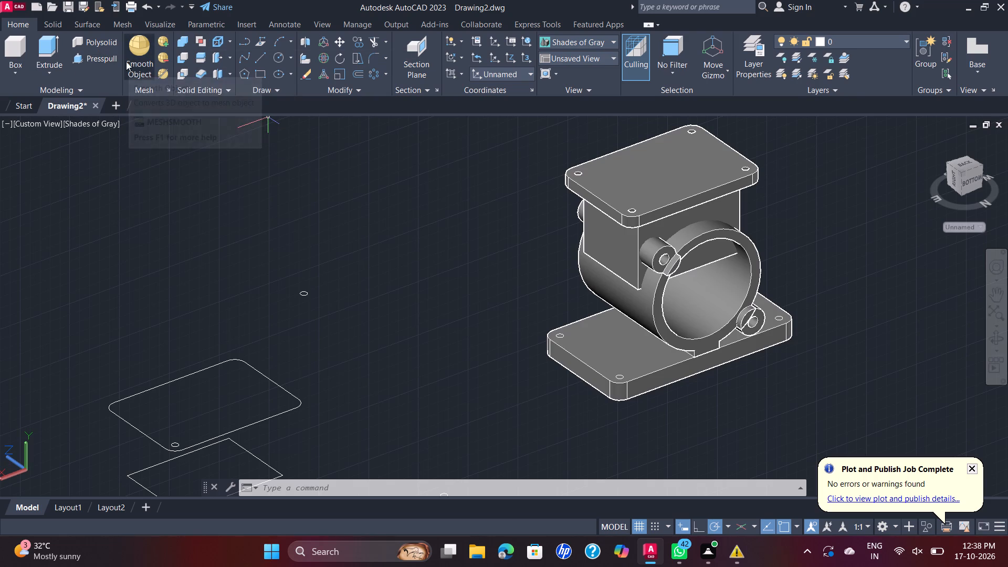
{"action": "left_click", "coordinate": [99, 58]}
{"action": "scroll", "coordinate": [766, 280], "scroll_direction": "up", "scroll_amount": 2}
{"action": "scroll", "coordinate": [588, 269], "scroll_direction": "up", "scroll_amount": 3}
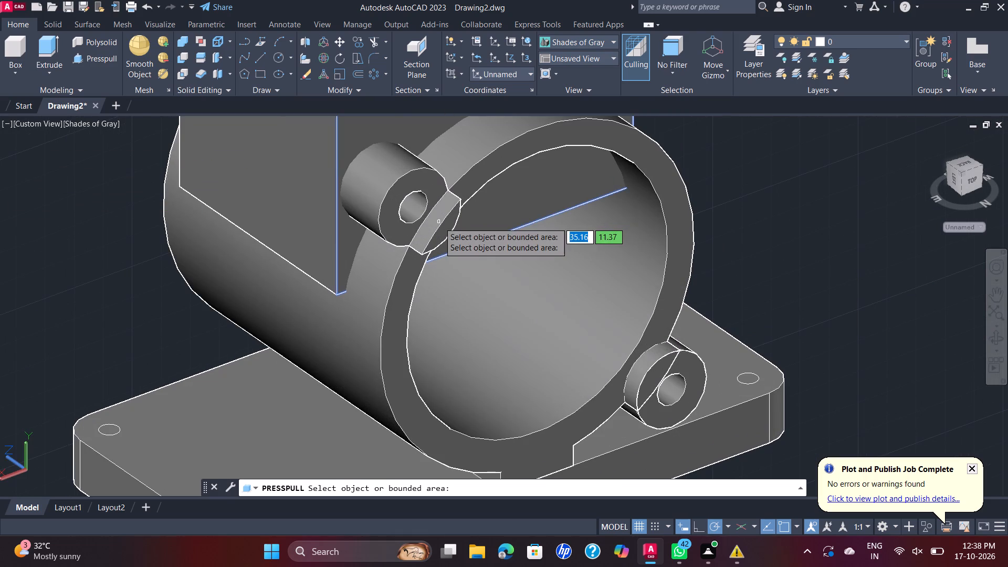
{"action": "scroll", "coordinate": [444, 222], "scroll_direction": "up", "scroll_amount": 2}
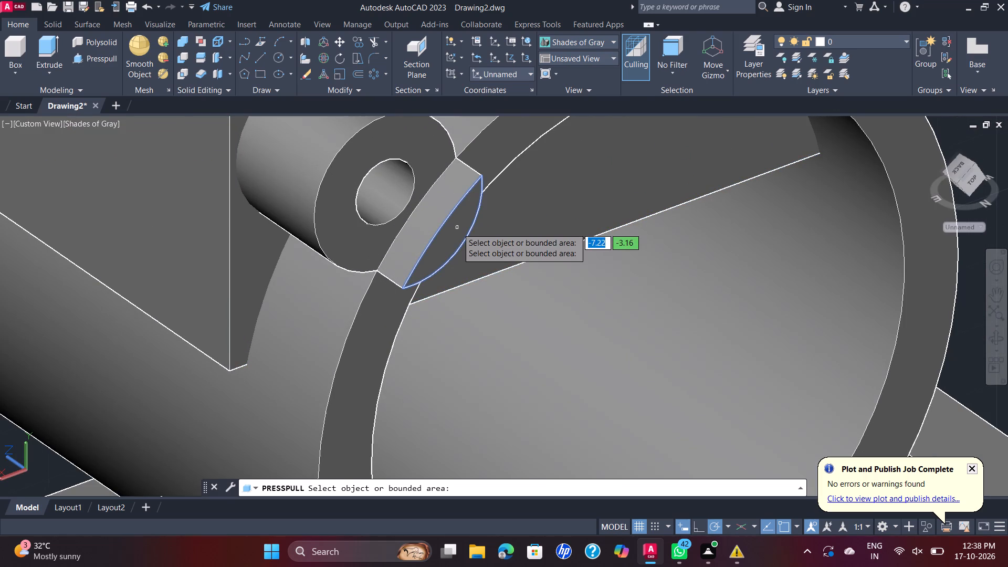
{"action": "left_click", "coordinate": [457, 228]}
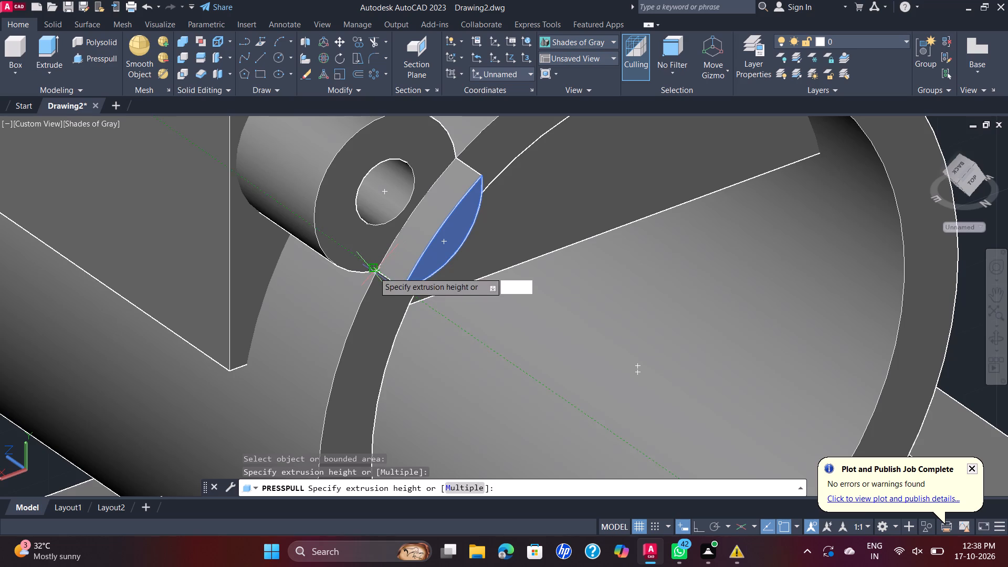
{"action": "scroll", "coordinate": [375, 272], "scroll_direction": "up", "scroll_amount": 2}
{"action": "left_click", "coordinate": [379, 272]}
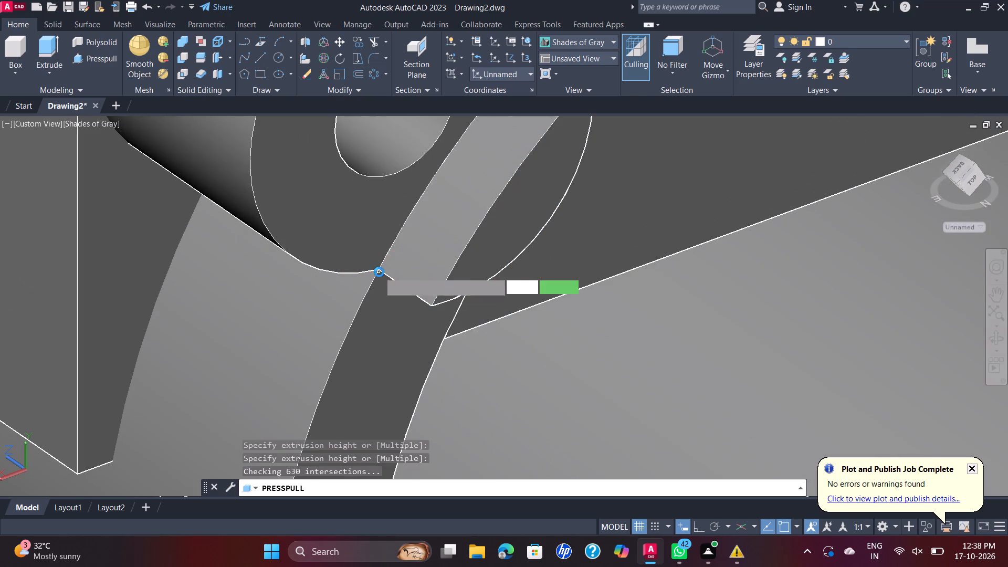
{"action": "left_click", "coordinate": [498, 253]}
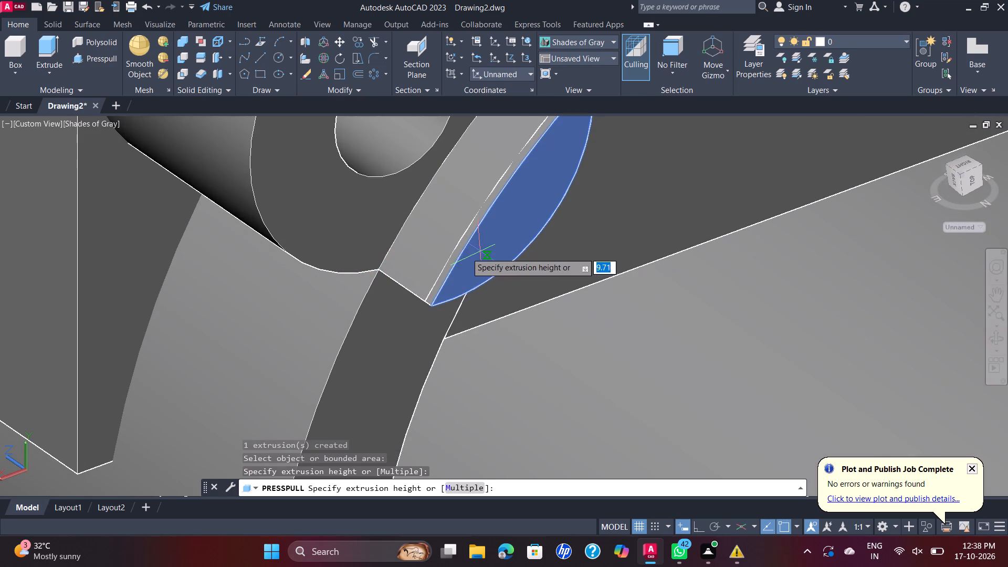
{"action": "left_click", "coordinate": [376, 270]}
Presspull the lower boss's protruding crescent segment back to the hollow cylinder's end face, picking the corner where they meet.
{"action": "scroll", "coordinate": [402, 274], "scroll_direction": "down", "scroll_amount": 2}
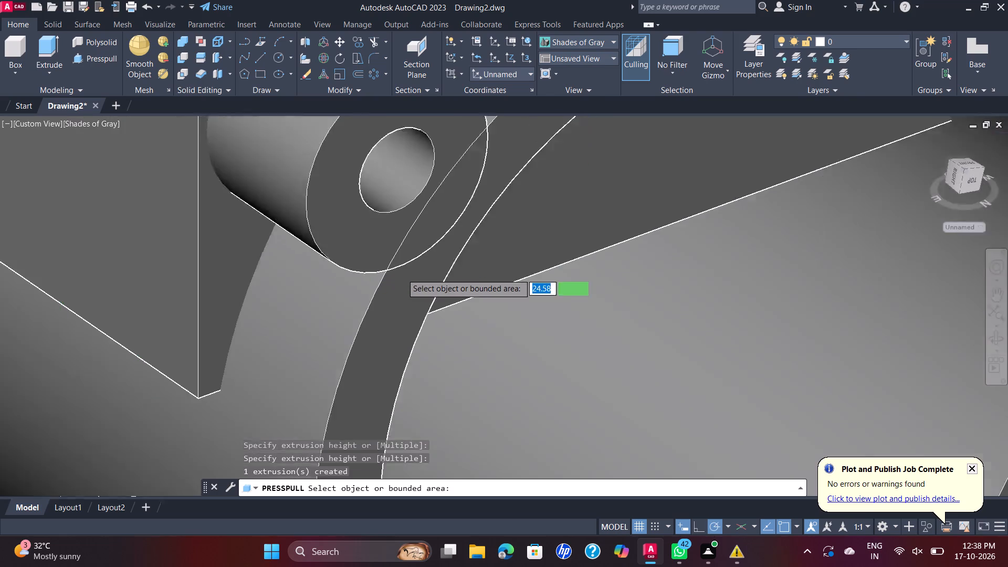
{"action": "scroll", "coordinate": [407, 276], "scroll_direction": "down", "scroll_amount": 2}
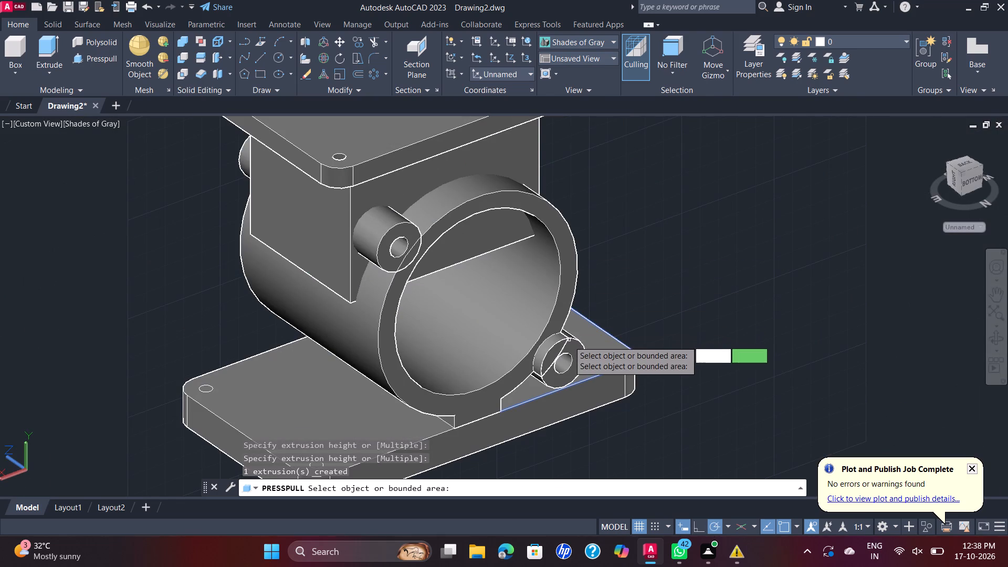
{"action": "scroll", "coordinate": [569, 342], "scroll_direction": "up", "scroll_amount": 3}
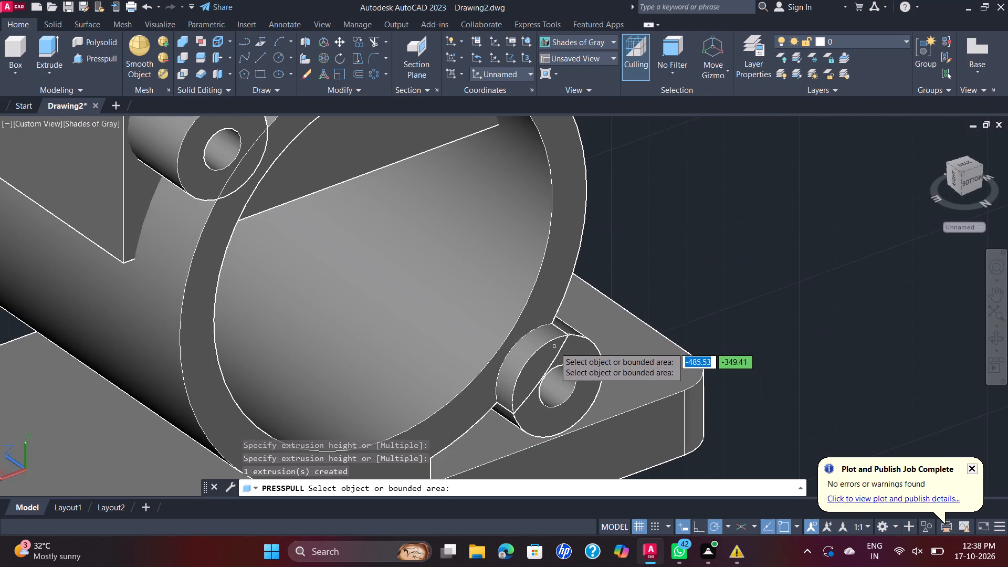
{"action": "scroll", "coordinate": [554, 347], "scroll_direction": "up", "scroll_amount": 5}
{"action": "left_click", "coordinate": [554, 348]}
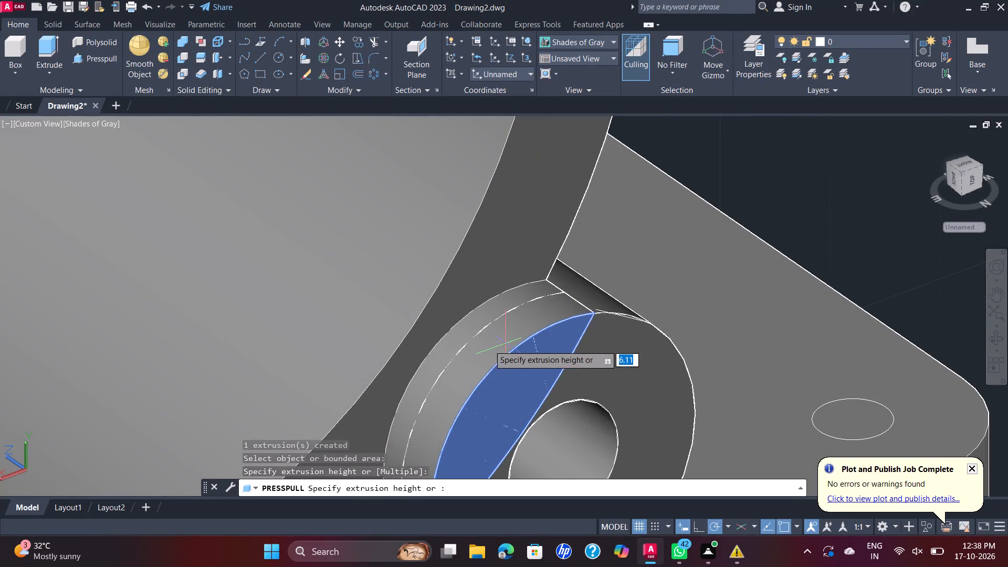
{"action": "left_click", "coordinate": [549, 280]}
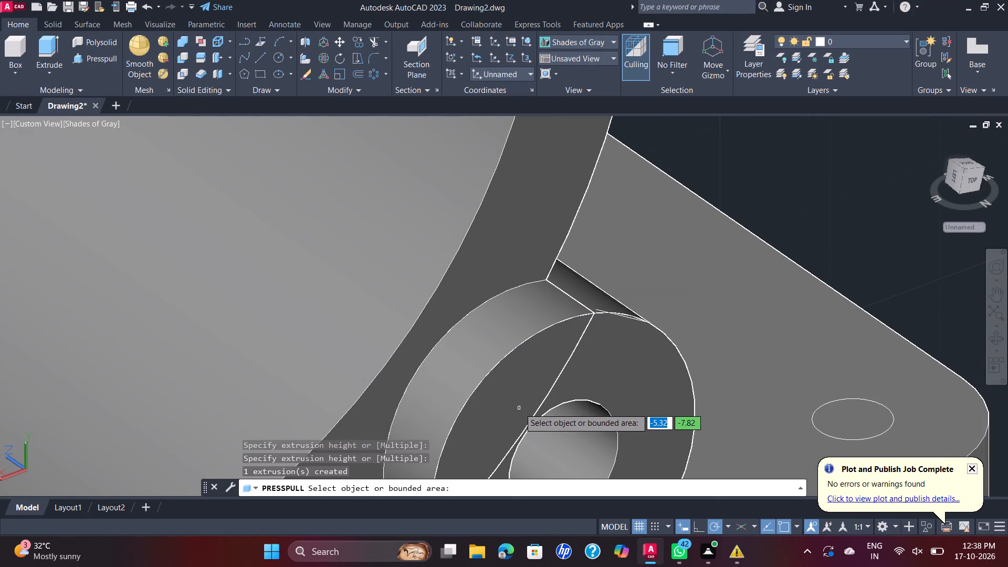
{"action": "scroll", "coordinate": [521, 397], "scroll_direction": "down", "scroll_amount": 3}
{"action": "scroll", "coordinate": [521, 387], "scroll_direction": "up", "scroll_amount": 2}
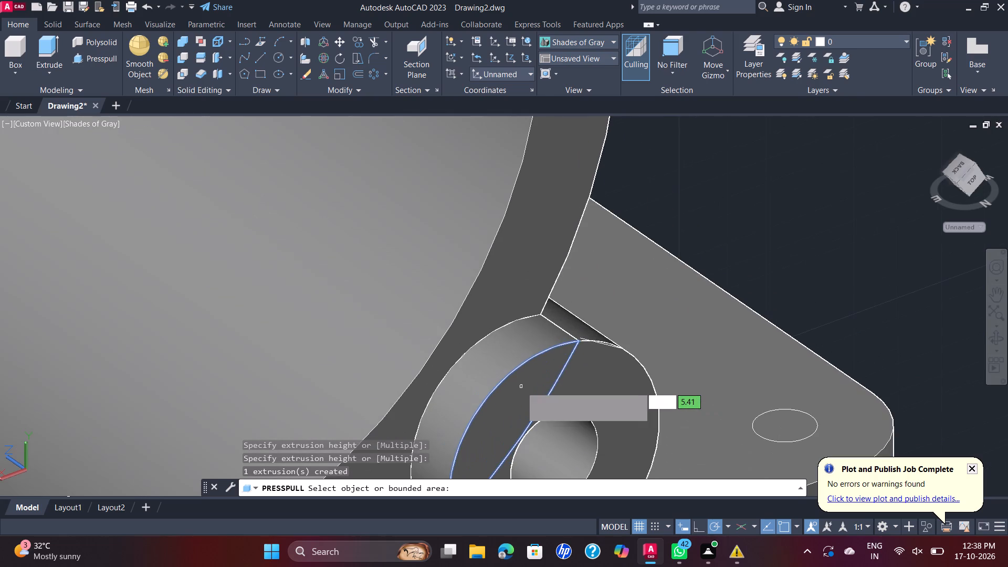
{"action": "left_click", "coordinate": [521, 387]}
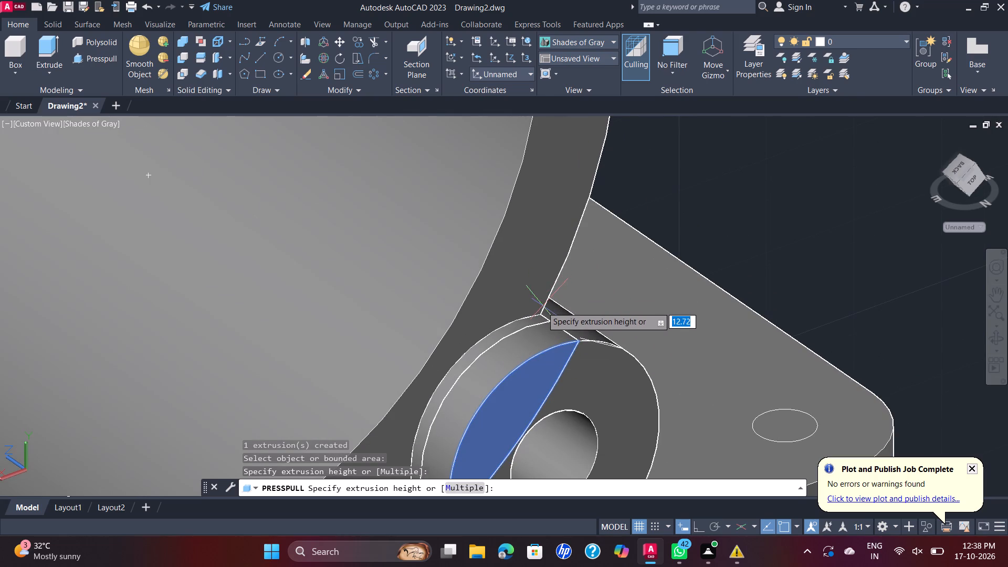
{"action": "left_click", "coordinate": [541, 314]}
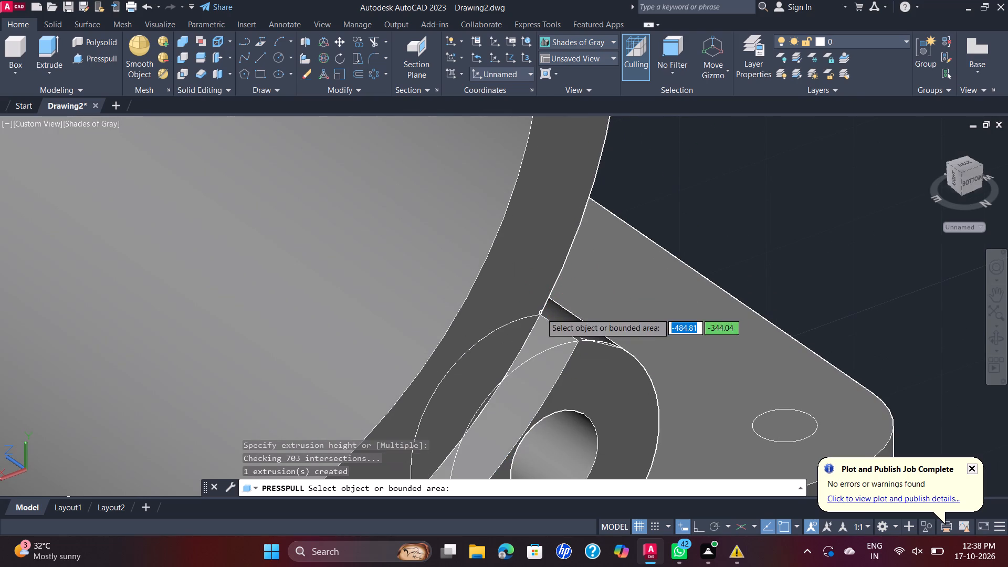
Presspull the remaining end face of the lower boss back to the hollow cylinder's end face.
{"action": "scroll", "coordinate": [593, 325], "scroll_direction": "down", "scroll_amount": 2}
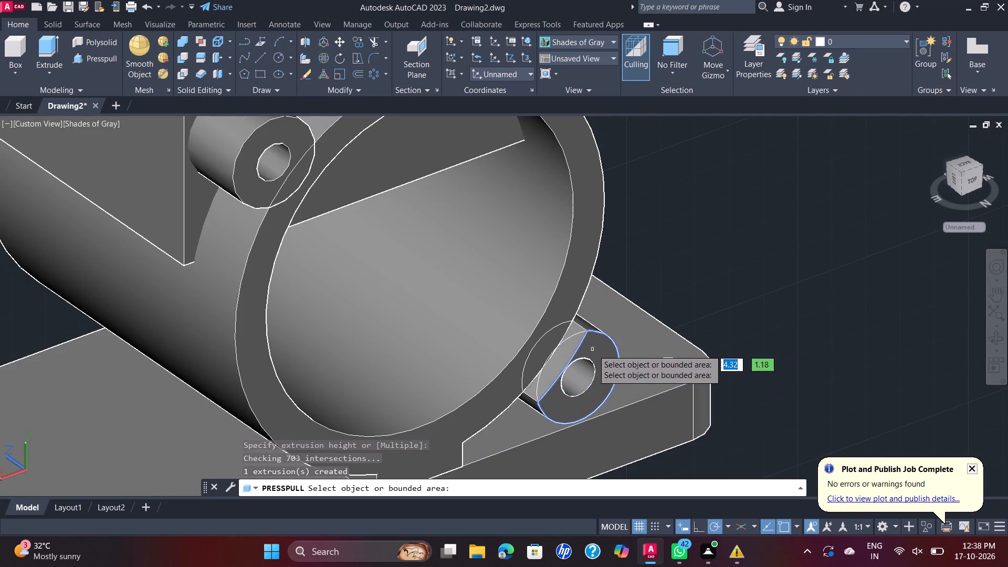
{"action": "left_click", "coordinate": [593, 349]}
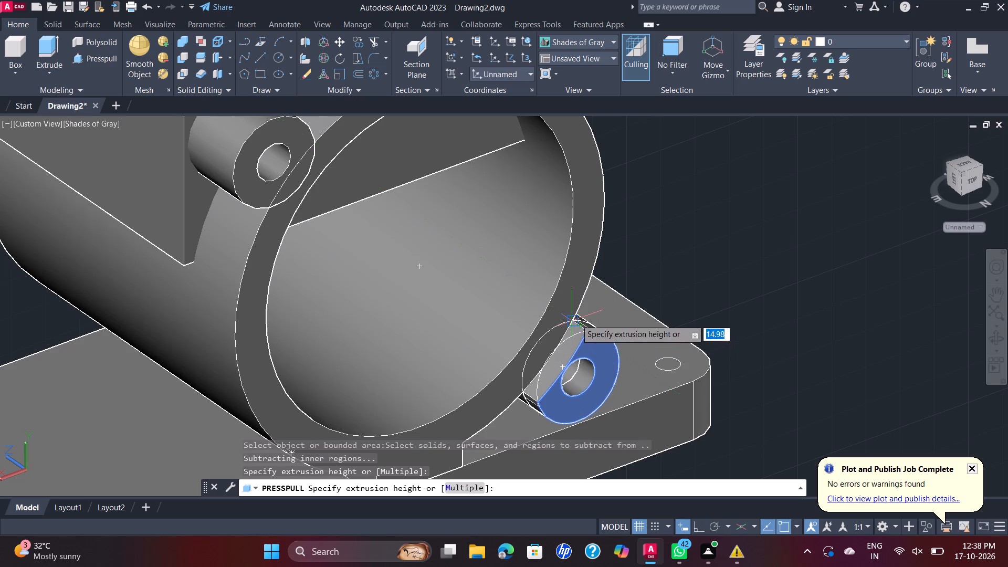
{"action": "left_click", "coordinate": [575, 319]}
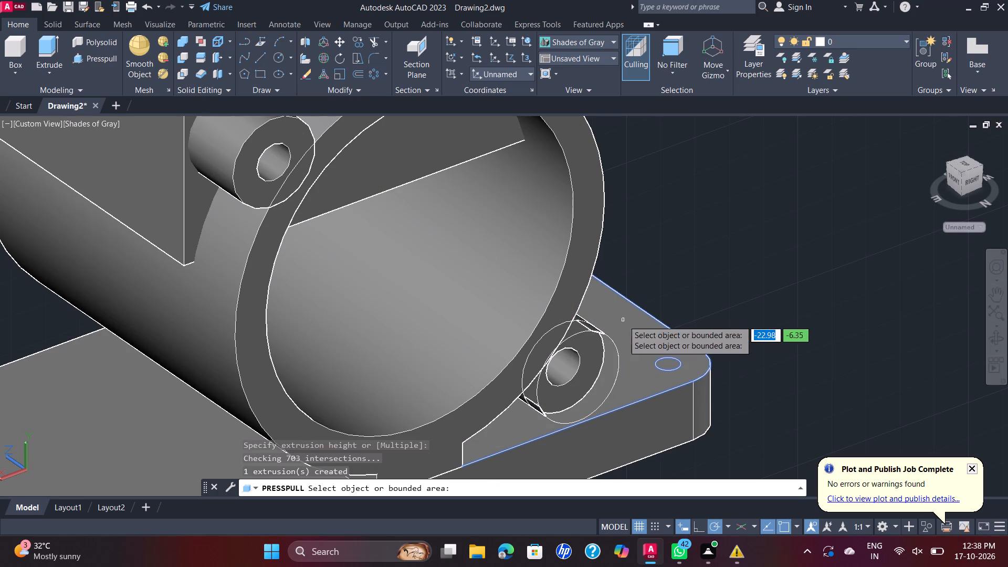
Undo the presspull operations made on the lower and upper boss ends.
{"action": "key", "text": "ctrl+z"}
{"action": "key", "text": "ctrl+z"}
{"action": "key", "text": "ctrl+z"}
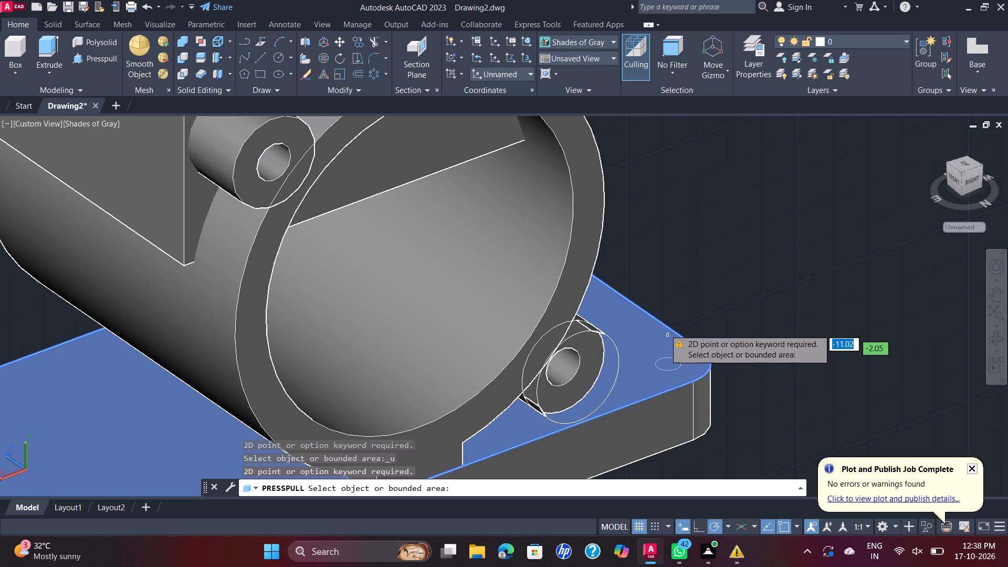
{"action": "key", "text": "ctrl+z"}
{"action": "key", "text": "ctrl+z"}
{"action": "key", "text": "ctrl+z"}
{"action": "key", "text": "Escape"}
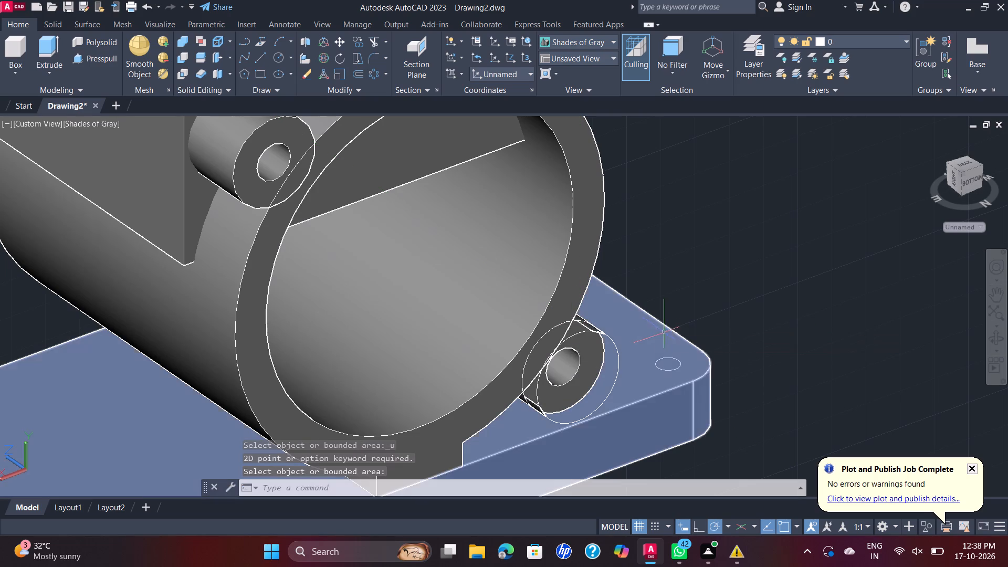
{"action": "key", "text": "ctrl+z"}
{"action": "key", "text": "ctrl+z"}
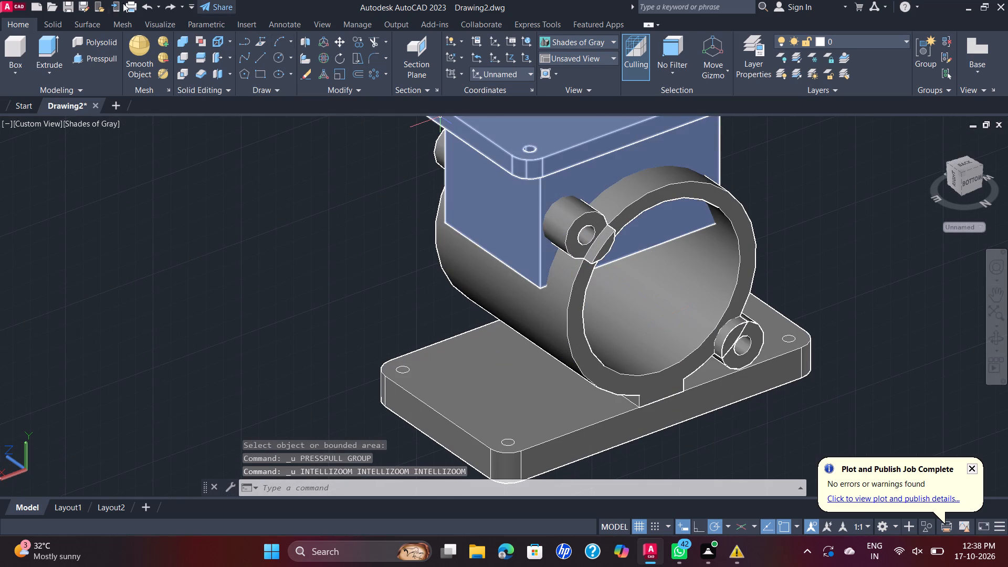
Presspull the upper boss's protruding crescent segment back flush with the hollow cylinder's end face, picking the corner where they meet.
{"action": "left_click", "coordinate": [107, 56]}
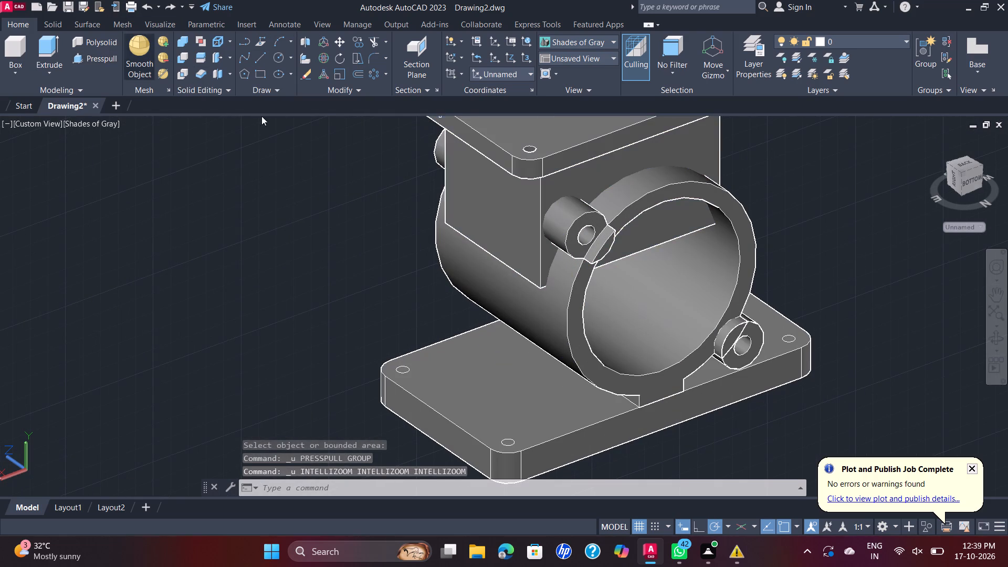
{"action": "scroll", "coordinate": [644, 275], "scroll_direction": "up", "scroll_amount": 2}
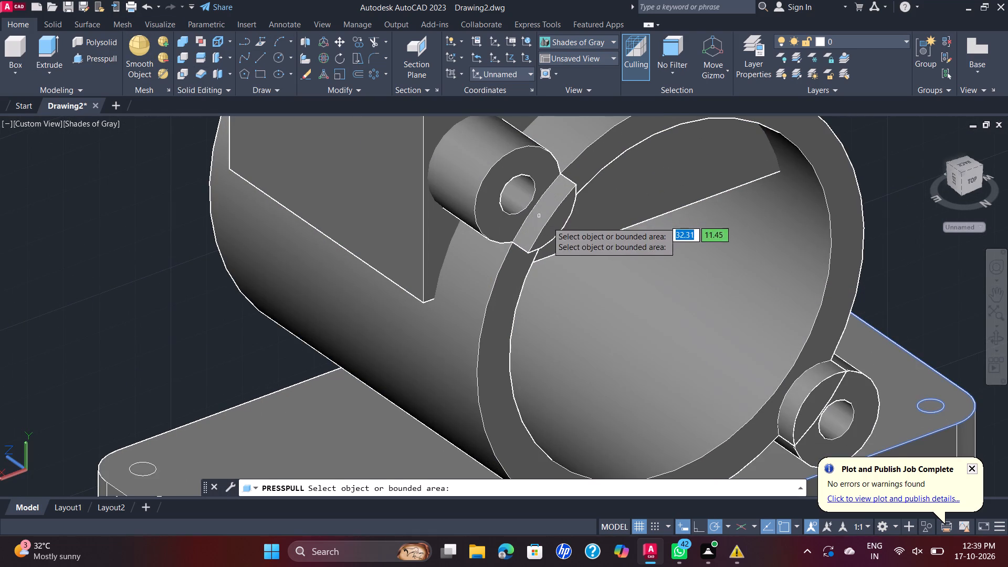
{"action": "left_click", "coordinate": [554, 228]}
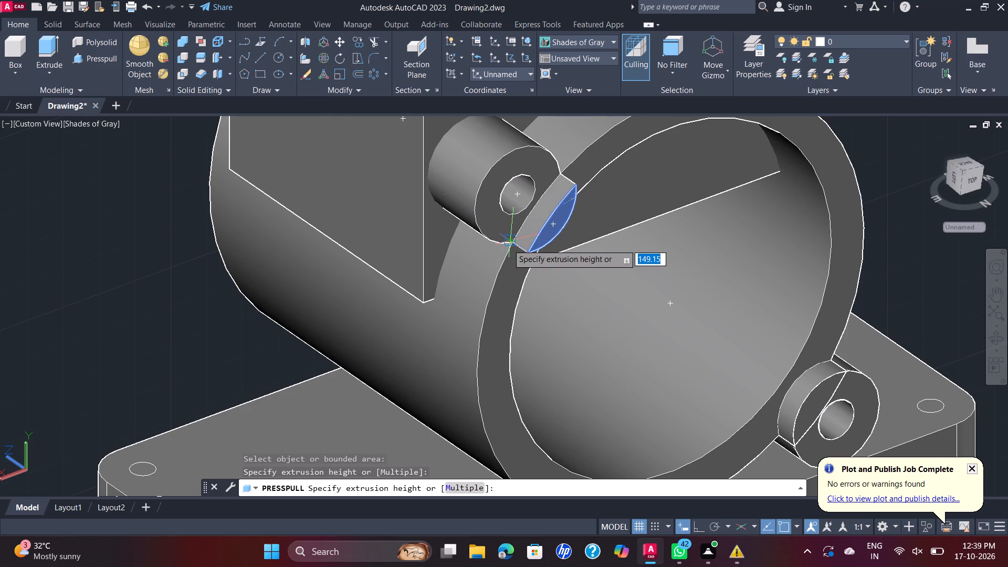
{"action": "left_click", "coordinate": [508, 244]}
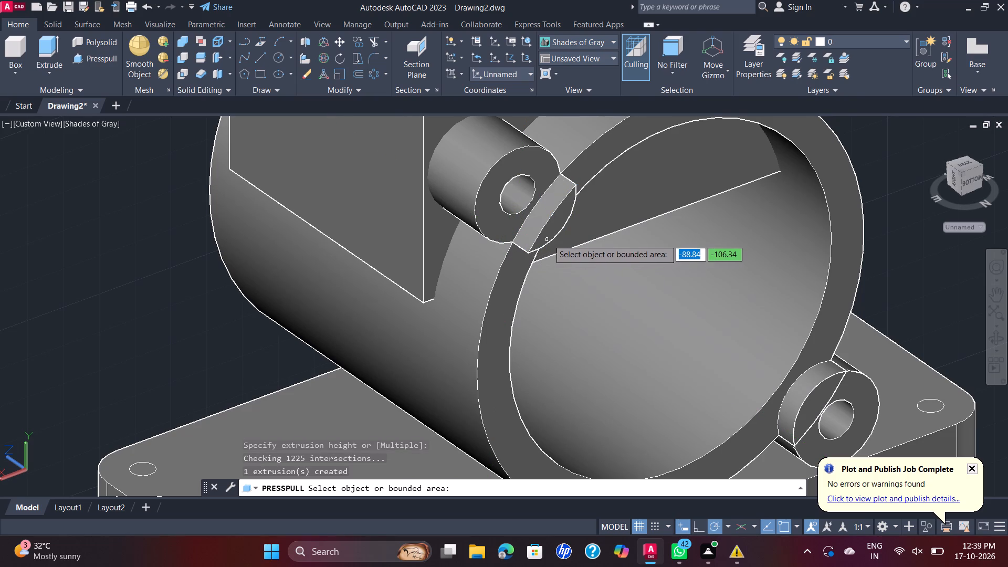
{"action": "left_click", "coordinate": [553, 236]}
{"action": "left_click", "coordinate": [548, 235]}
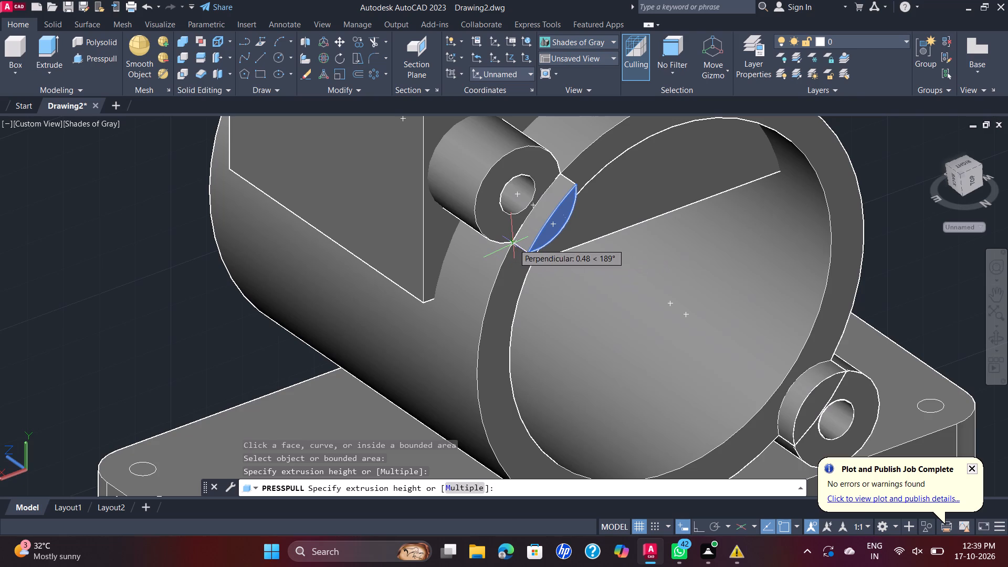
{"action": "scroll", "coordinate": [517, 240], "scroll_direction": "up", "scroll_amount": 3}
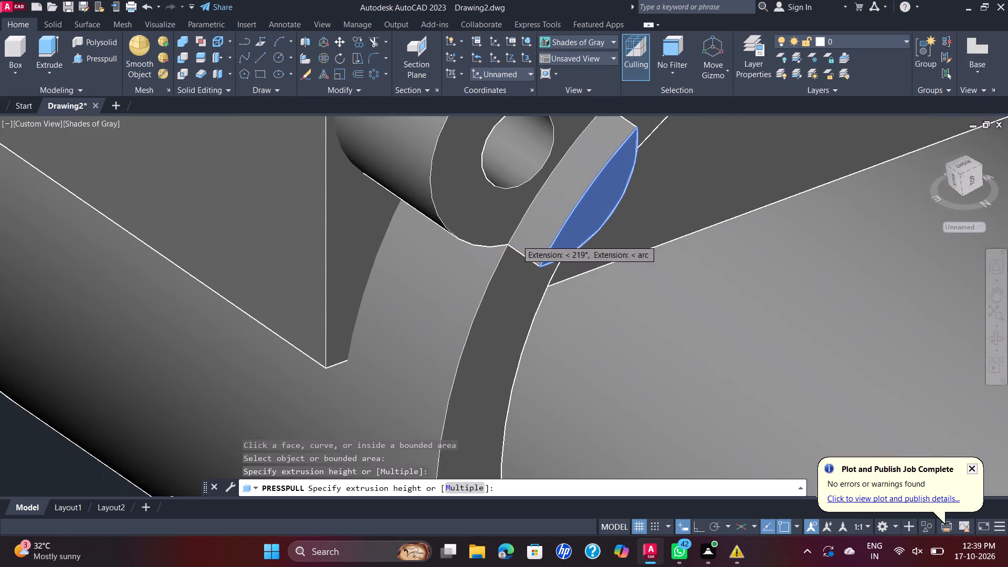
{"action": "scroll", "coordinate": [517, 243], "scroll_direction": "up", "scroll_amount": 2}
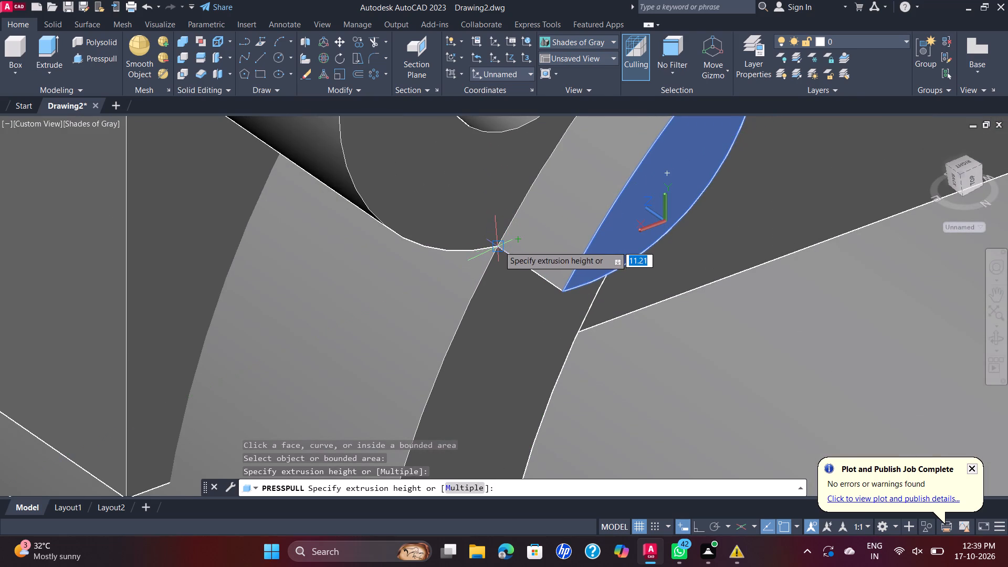
{"action": "left_click", "coordinate": [499, 246]}
{"action": "scroll", "coordinate": [503, 245], "scroll_direction": "down", "scroll_amount": 4}
{"action": "scroll", "coordinate": [588, 272], "scroll_direction": "down", "scroll_amount": 2}
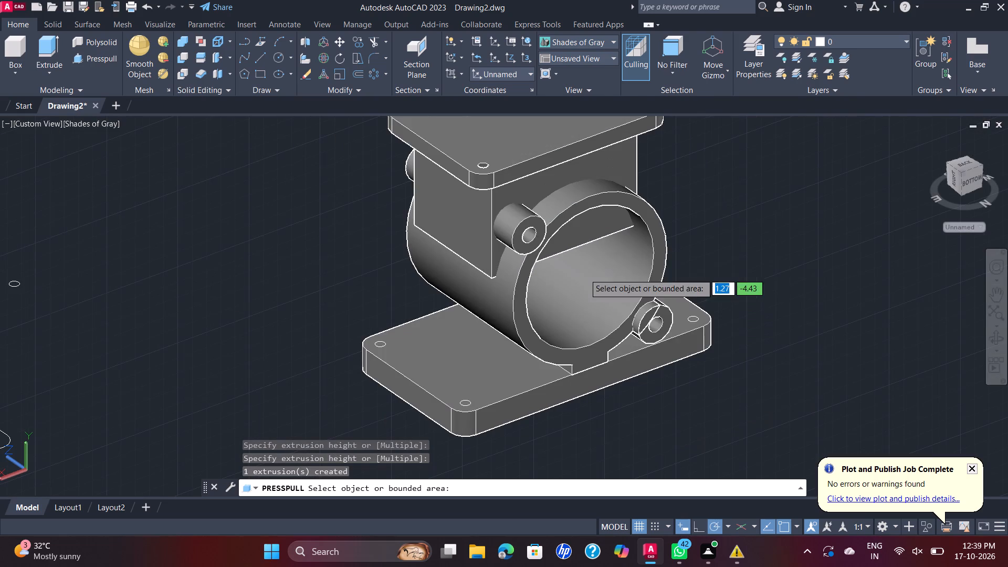
{"action": "key", "text": "Escape"}
{"action": "scroll", "coordinate": [723, 237], "scroll_direction": "down", "scroll_amount": 2}
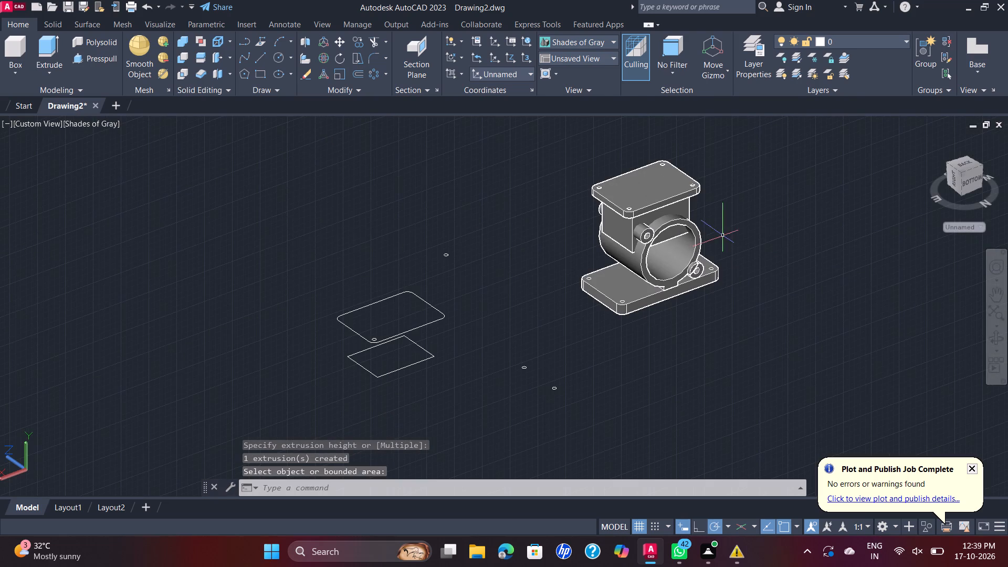
Unite all the bracket's solids, including plates, support block, hollow cylinder and bosses, into one solid.
{"action": "left_click", "coordinate": [759, 175]}
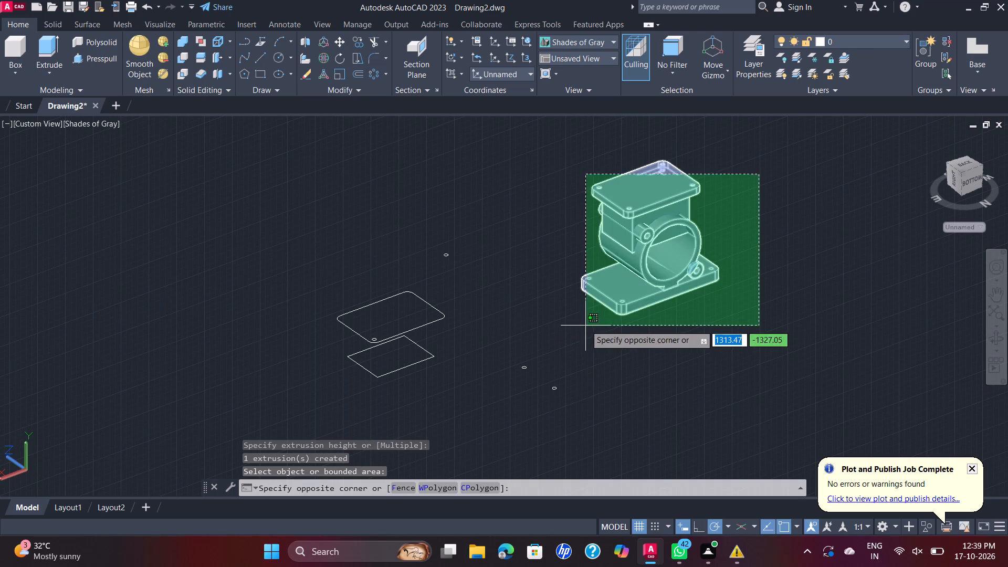
{"action": "left_click", "coordinate": [585, 325]}
{"action": "left_click", "coordinate": [182, 45]}
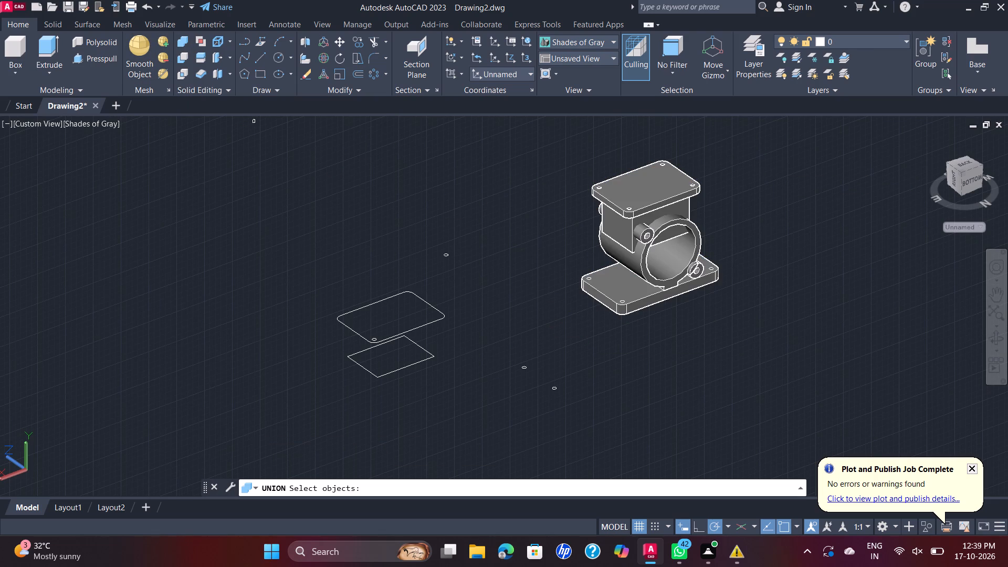
{"action": "left_click_drag", "start_coordinate": [805, 160], "coordinate": [799, 157]}
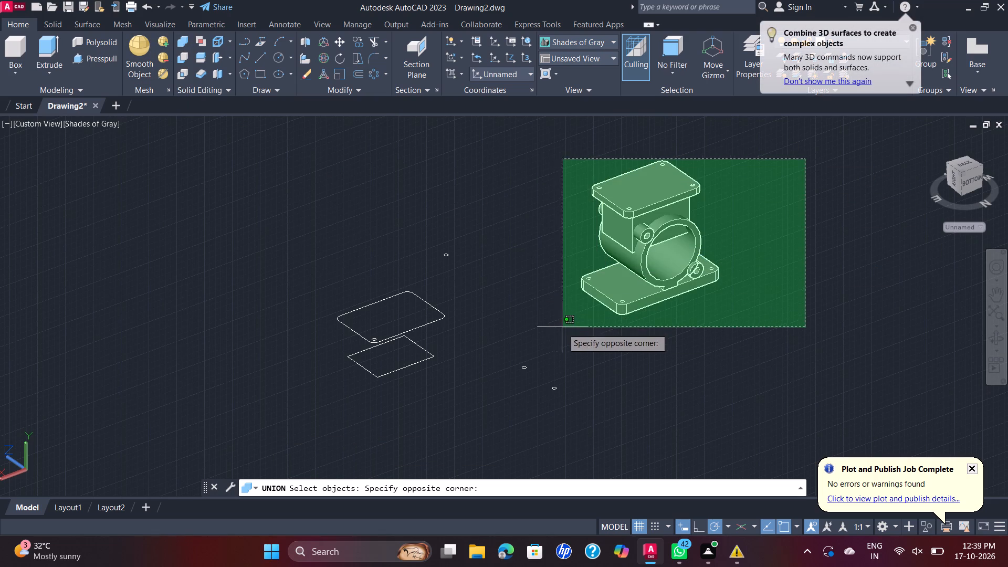
{"action": "left_click", "coordinate": [582, 330]}
{"action": "right_click", "coordinate": [523, 211]}
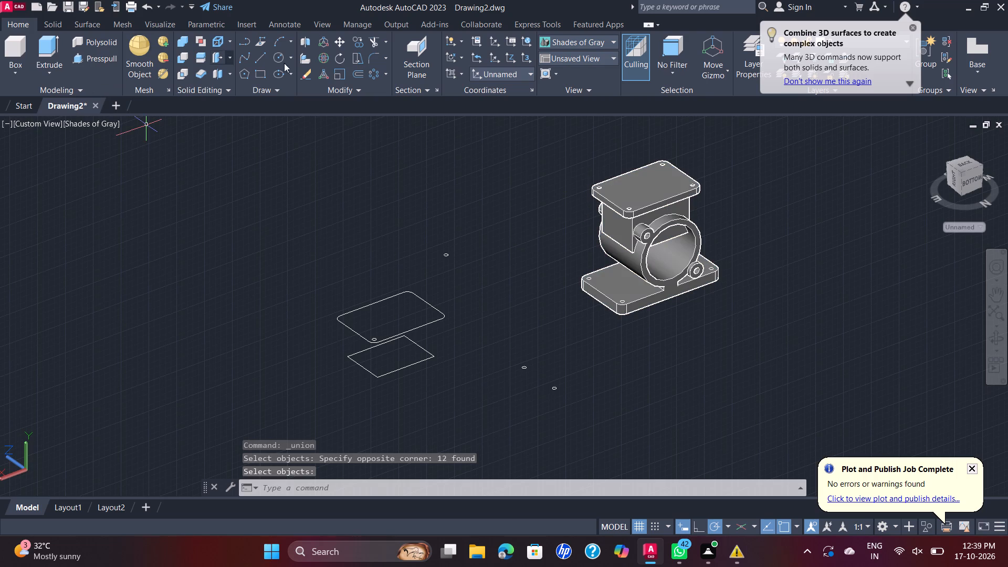
Move the united bracket solid away from the leftover outlines lying beneath its base plate.
{"action": "left_click", "coordinate": [339, 42]}
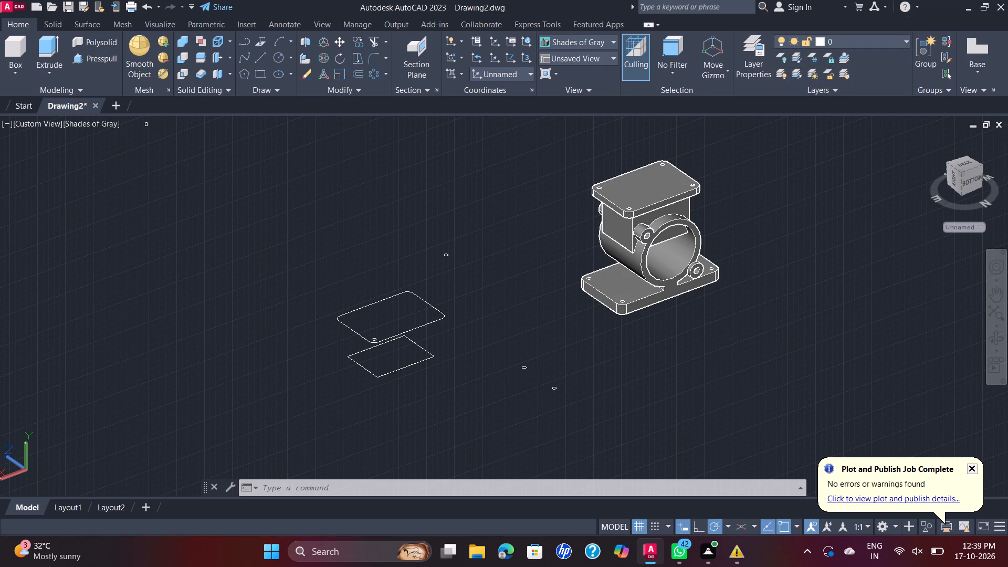
{"action": "left_click", "coordinate": [659, 208]}
{"action": "right_click", "coordinate": [636, 196]}
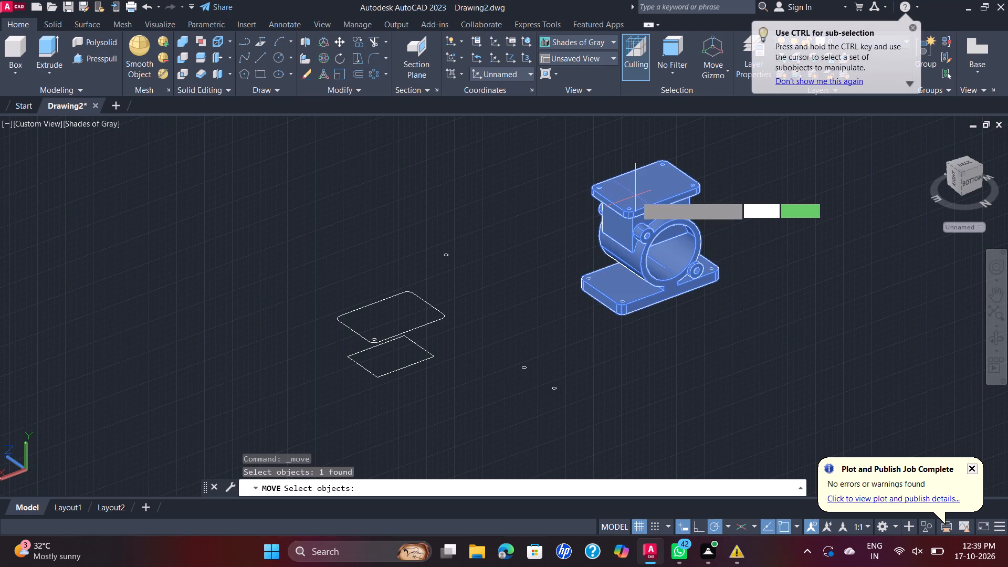
{"action": "left_click", "coordinate": [645, 197]}
{"action": "left_click", "coordinate": [532, 170]}
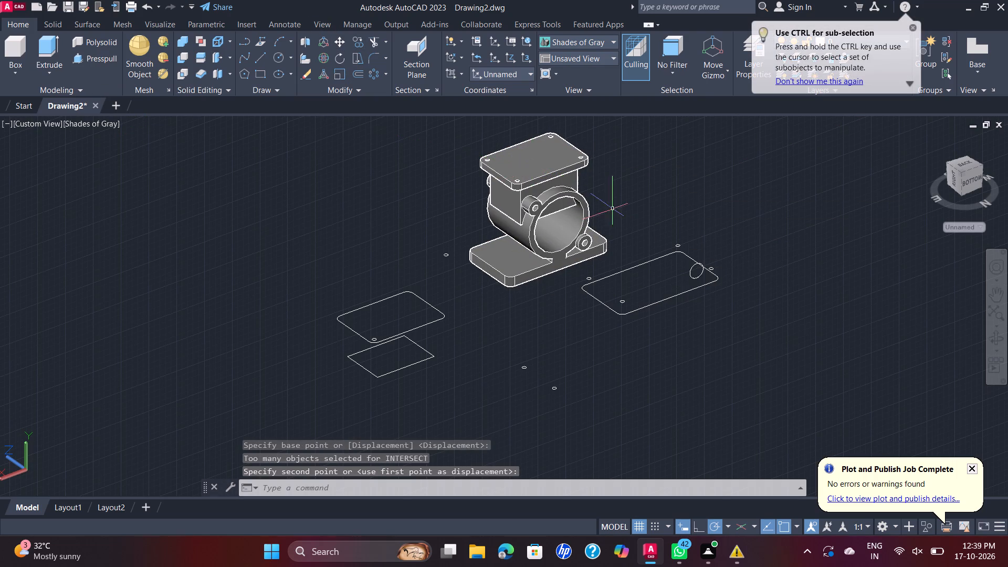
Delete the leftover rounded base-plate outline together with the boss circles and hole circles at its far end.
{"action": "left_click_drag", "start_coordinate": [742, 210], "coordinate": [734, 206]}
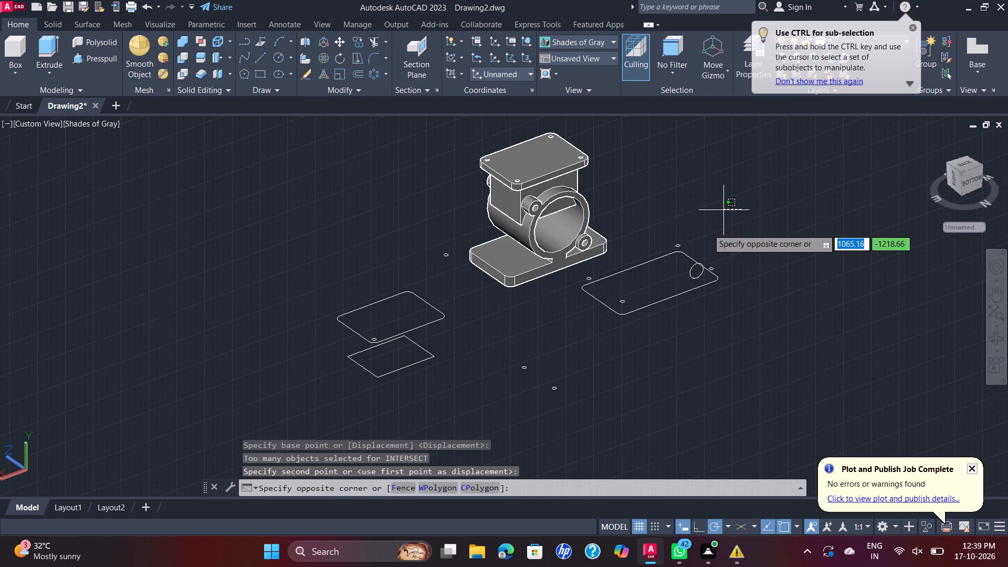
{"action": "left_click", "coordinate": [628, 340]}
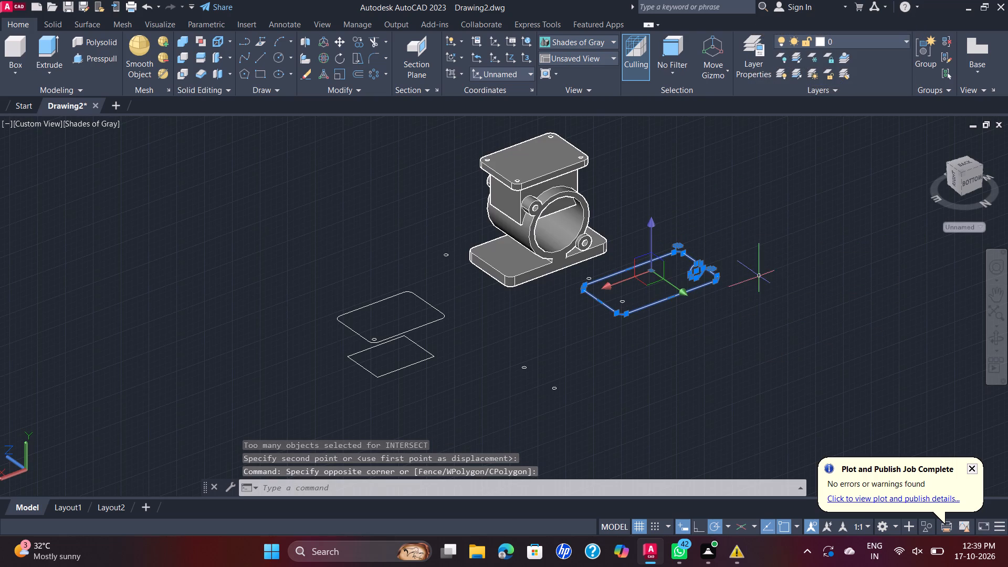
{"action": "key", "text": "Delete"}
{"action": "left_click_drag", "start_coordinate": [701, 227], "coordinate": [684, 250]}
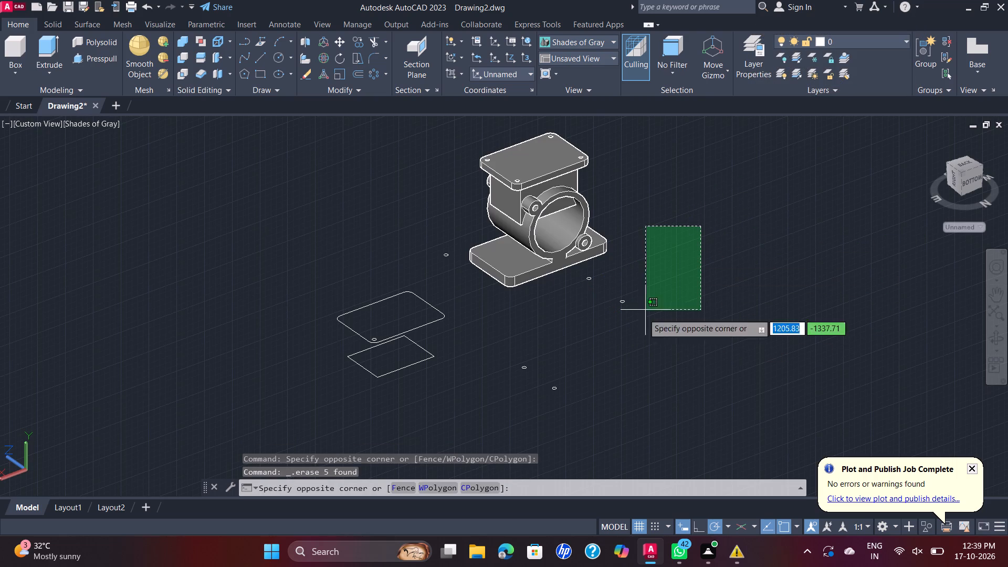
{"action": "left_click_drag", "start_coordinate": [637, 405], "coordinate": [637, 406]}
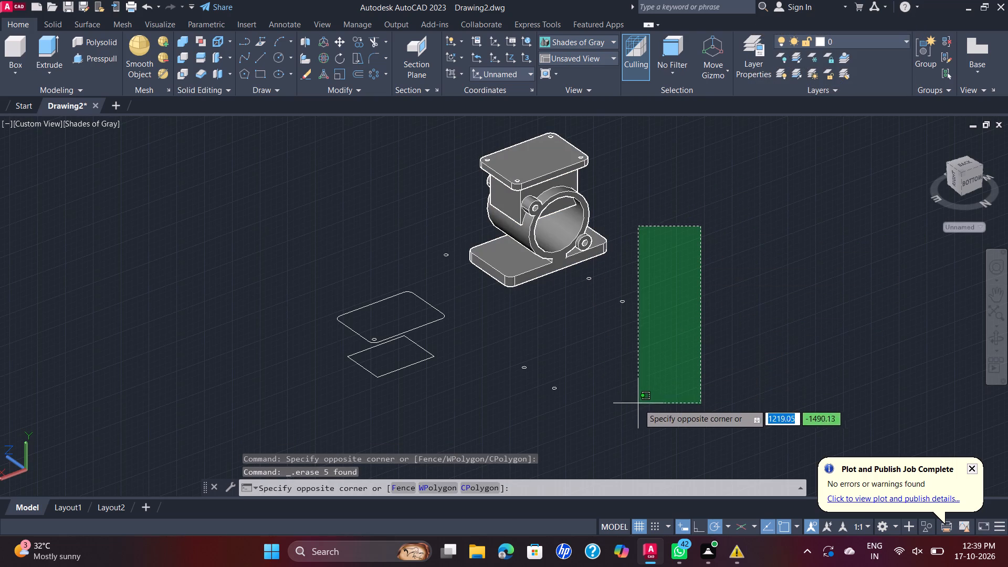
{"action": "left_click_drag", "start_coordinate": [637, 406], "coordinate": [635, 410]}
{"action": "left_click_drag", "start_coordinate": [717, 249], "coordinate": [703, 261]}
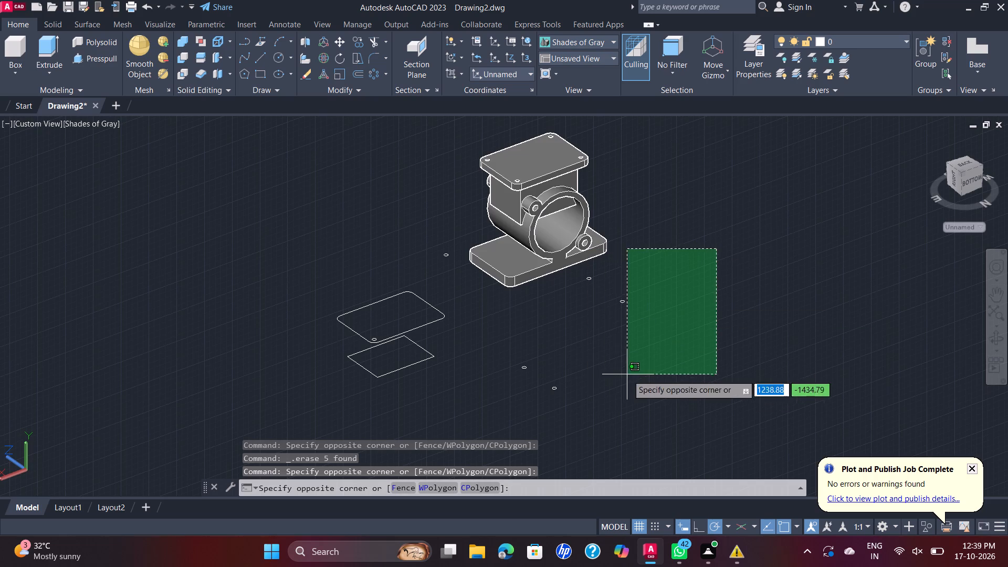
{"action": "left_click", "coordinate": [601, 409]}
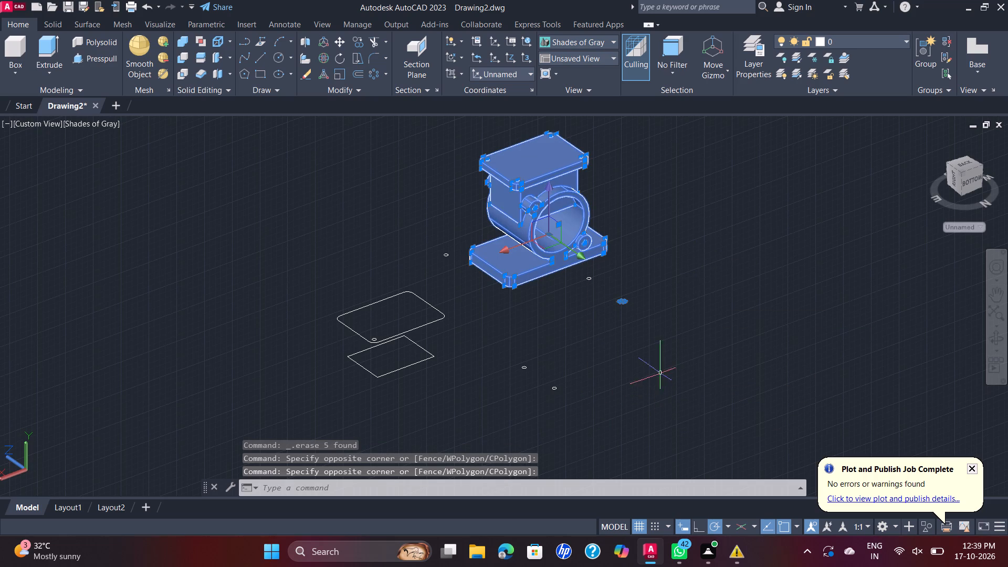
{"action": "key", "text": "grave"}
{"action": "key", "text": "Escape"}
Presspull the lower boss's ring-shaped end face back flush with the hollow cylinder's end face, picking the corner where boss and cylinder meet.
{"action": "scroll", "coordinate": [565, 217], "scroll_direction": "up", "scroll_amount": 3}
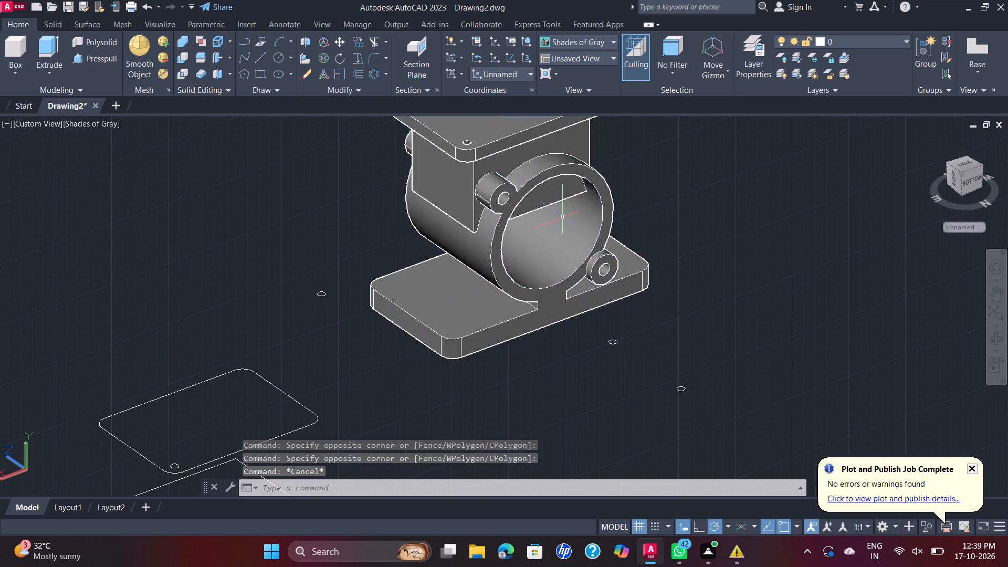
{"action": "scroll", "coordinate": [604, 236], "scroll_direction": "up", "scroll_amount": 3}
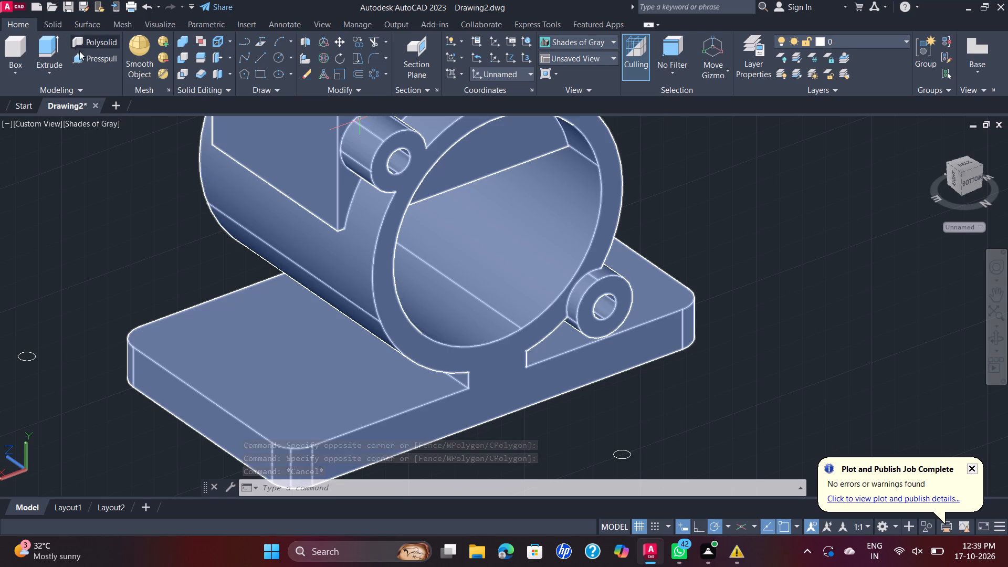
{"action": "left_click", "coordinate": [94, 57]}
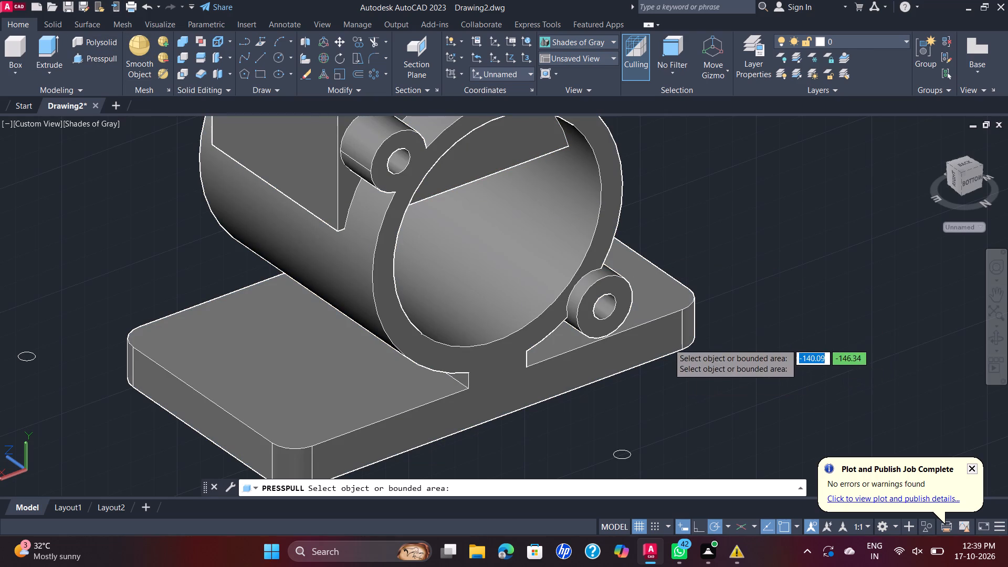
{"action": "left_click", "coordinate": [619, 297]}
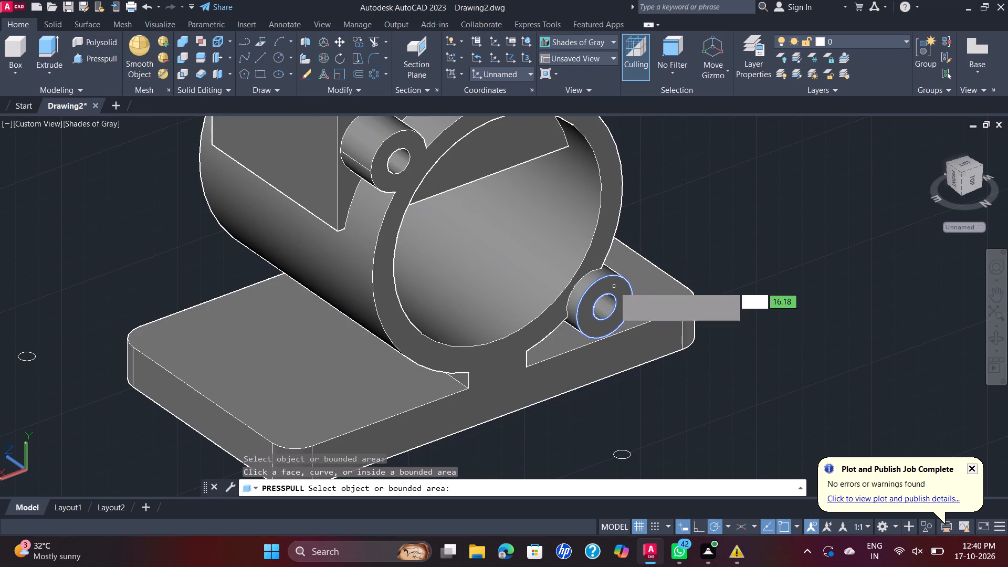
{"action": "left_click", "coordinate": [614, 287]}
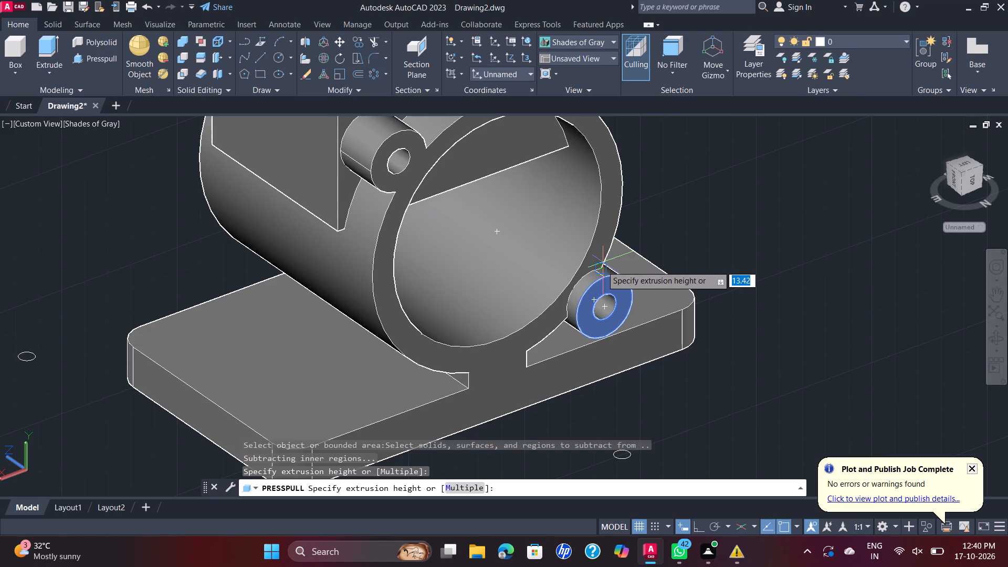
{"action": "scroll", "coordinate": [599, 269], "scroll_direction": "up", "scroll_amount": 3}
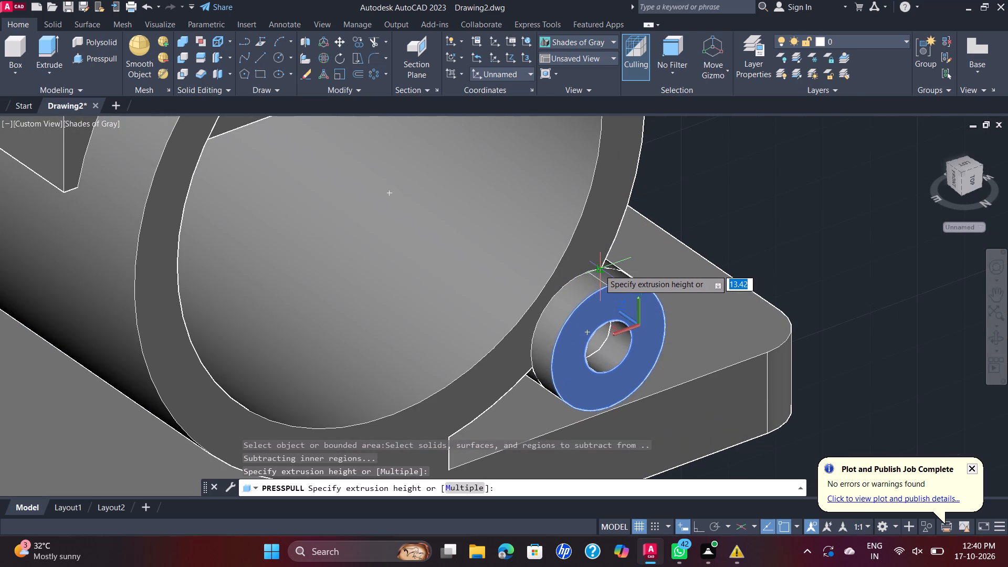
{"action": "left_click", "coordinate": [600, 269]}
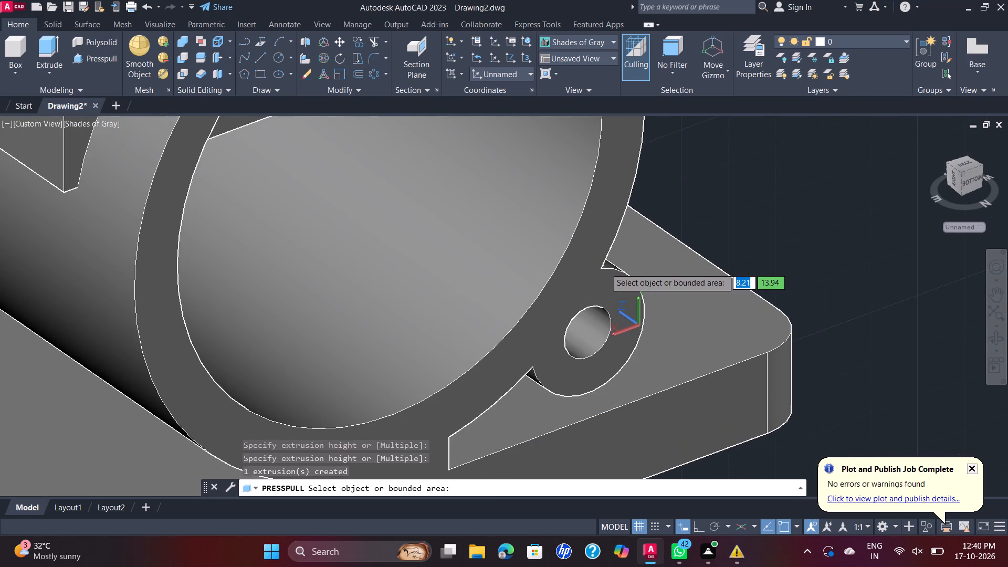
{"action": "scroll", "coordinate": [647, 272], "scroll_direction": "down", "scroll_amount": 2}
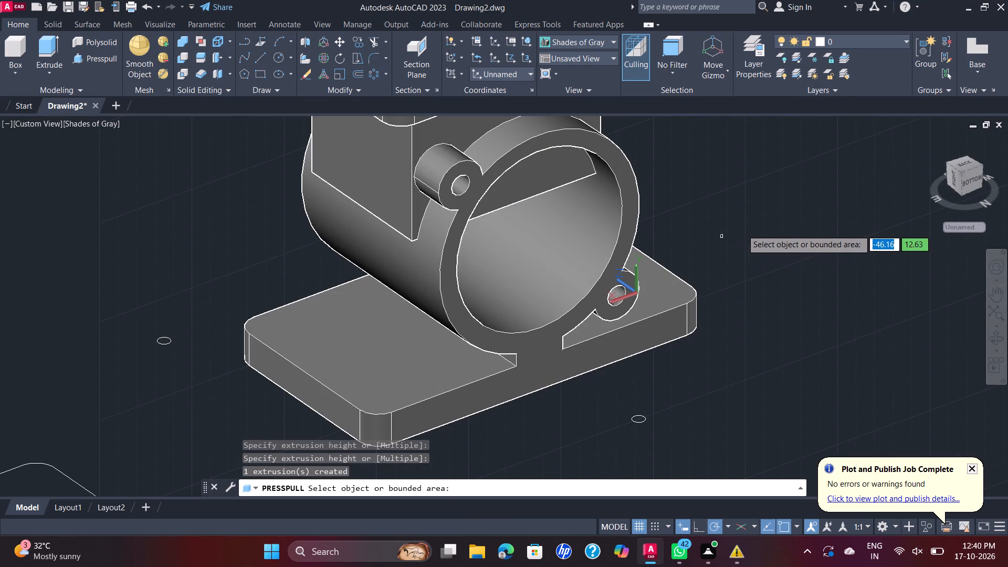
{"action": "key", "text": "Escape"}
Move the bracket solid farther away from the leftover outlines and small hole circles.
{"action": "scroll", "coordinate": [755, 204], "scroll_direction": "down", "scroll_amount": 1}
{"action": "scroll", "coordinate": [708, 236], "scroll_direction": "down", "scroll_amount": 1}
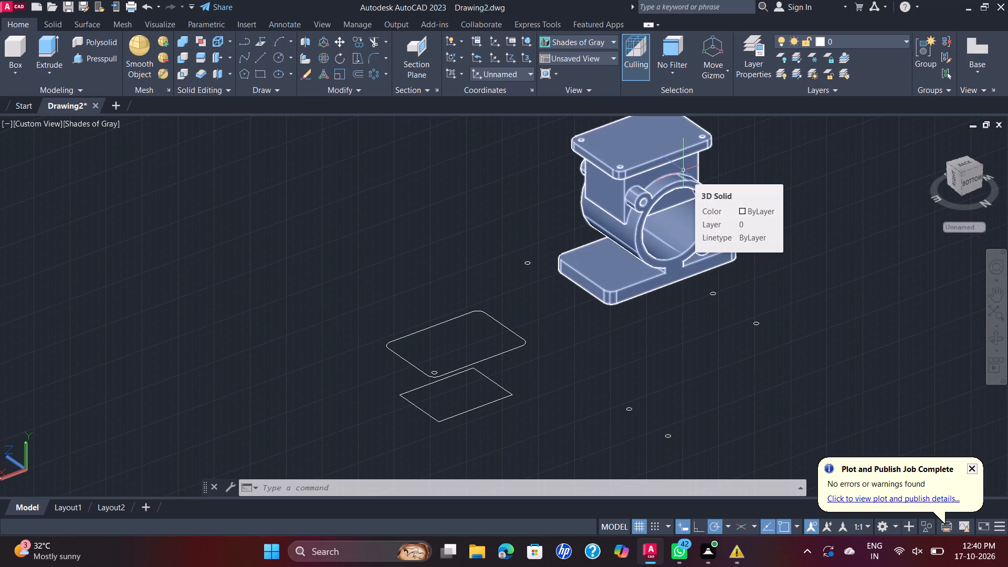
{"action": "scroll", "coordinate": [732, 227], "scroll_direction": "down", "scroll_amount": 3}
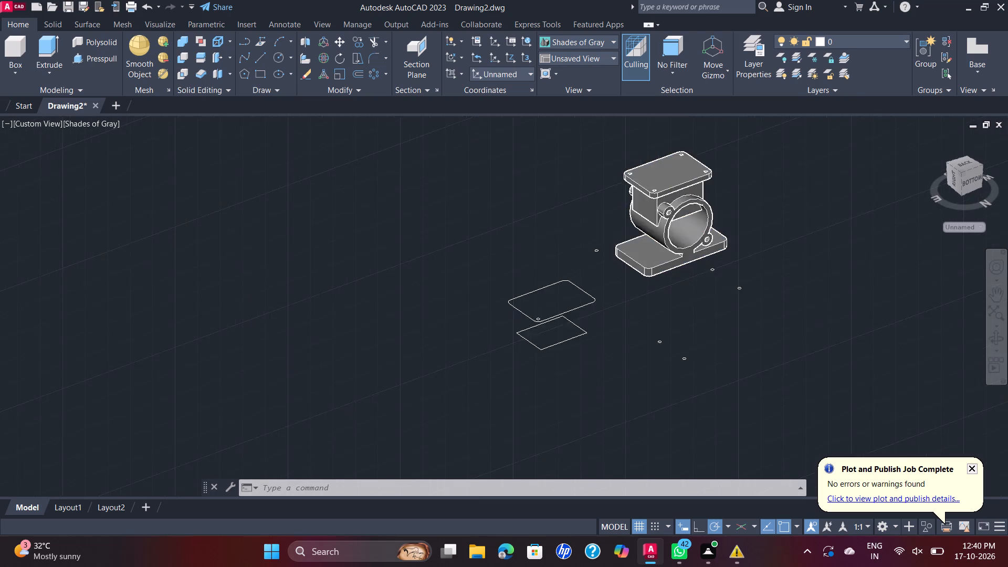
{"action": "scroll", "coordinate": [818, 163], "scroll_direction": "up", "scroll_amount": 2}
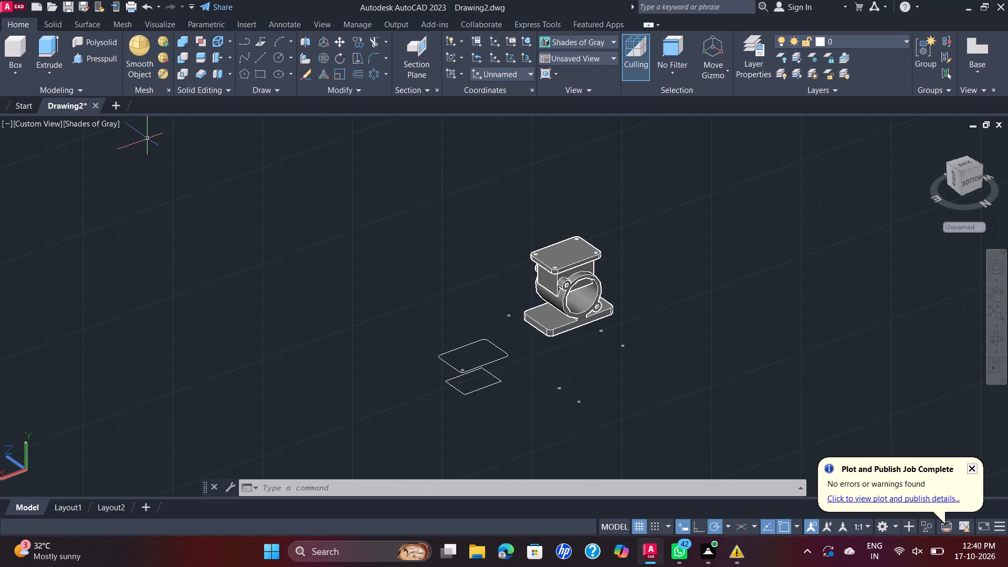
{"action": "left_click", "coordinate": [574, 285]}
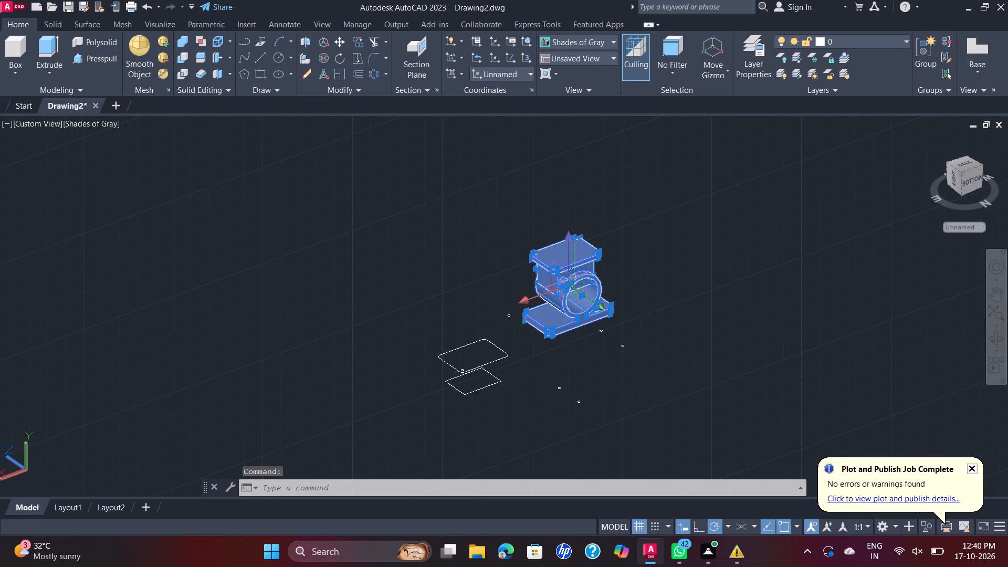
{"action": "left_click", "coordinate": [344, 42]}
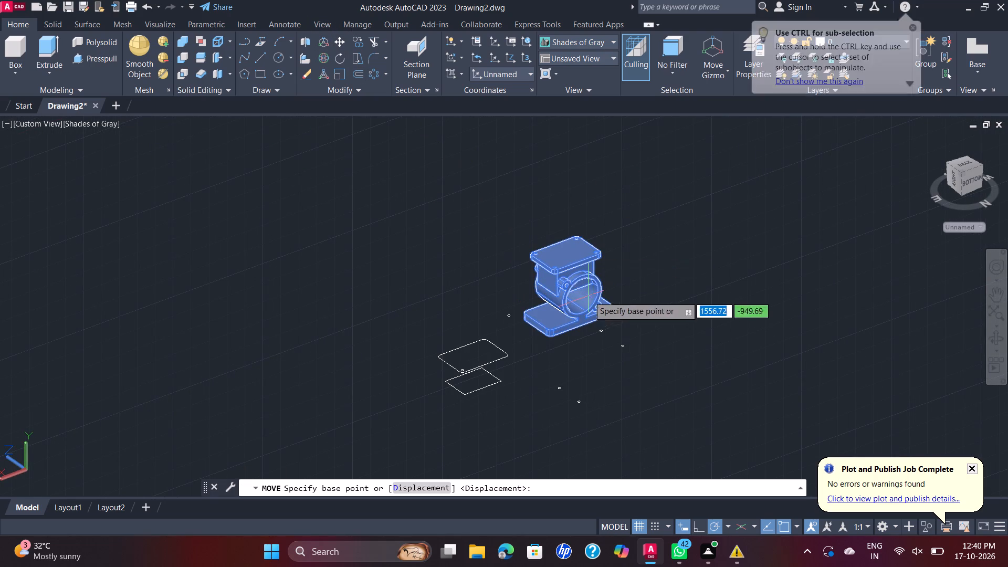
{"action": "left_click", "coordinate": [576, 284]}
{"action": "left_click", "coordinate": [721, 211]}
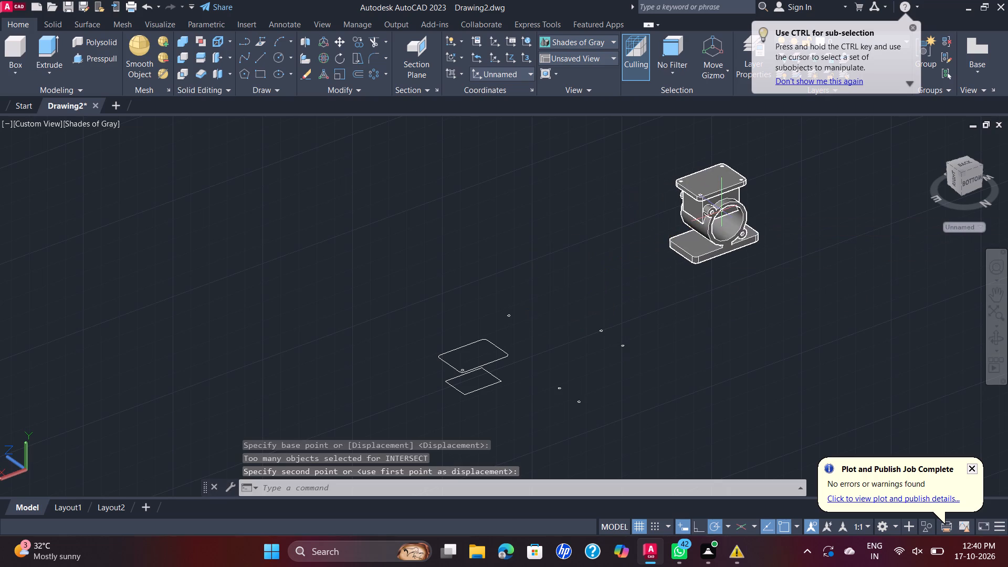
Delete the five leftover small hole circles scattered where the bracket stood.
{"action": "left_click", "coordinate": [713, 318]}
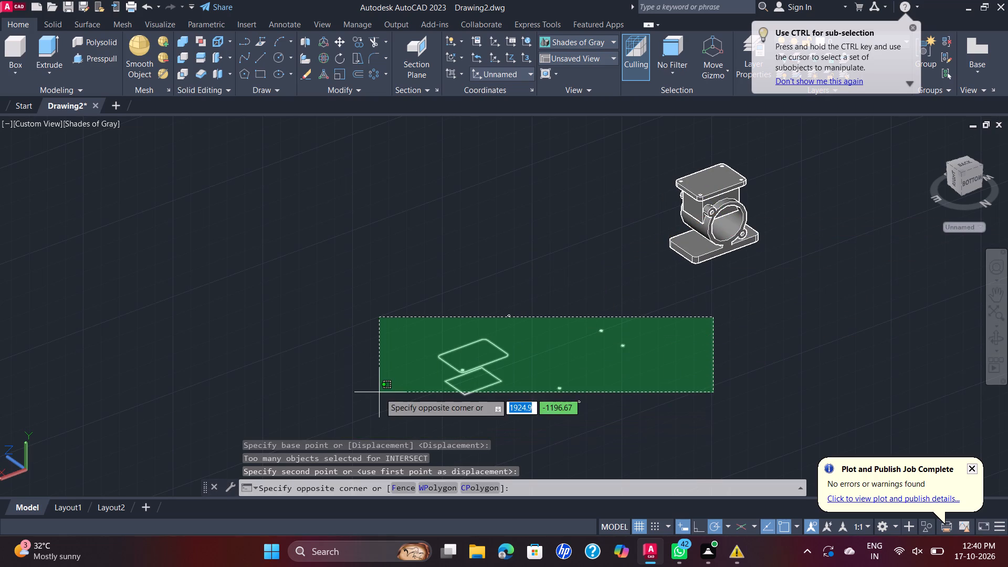
{"action": "left_click", "coordinate": [378, 305]}
{"action": "left_click", "coordinate": [479, 251]}
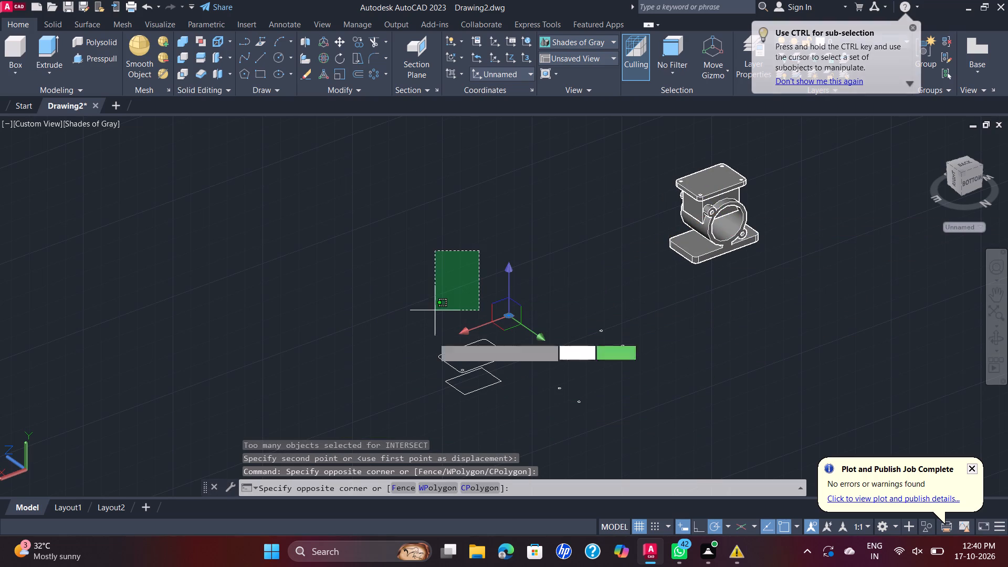
{"action": "left_click", "coordinate": [636, 405]}
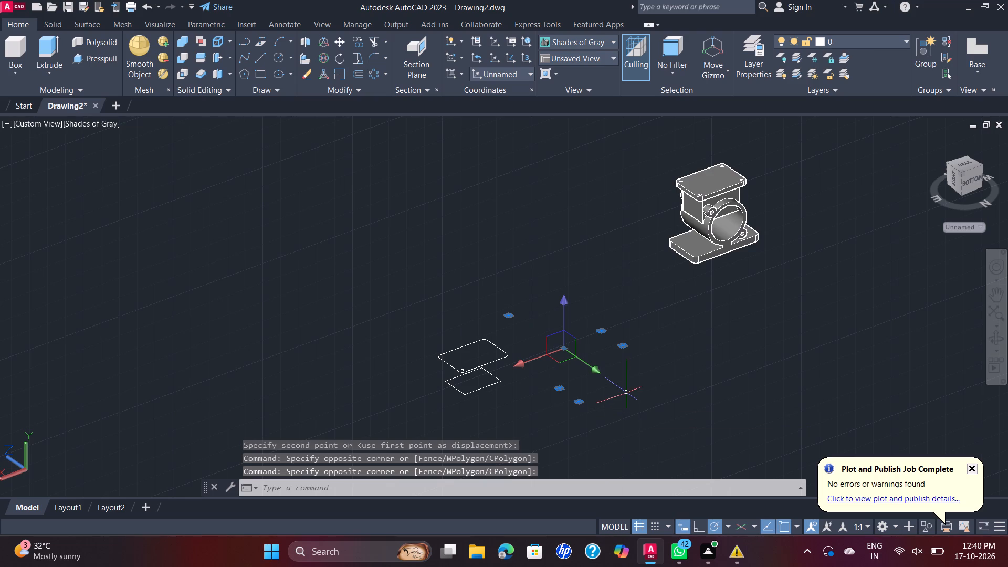
{"action": "key", "text": "Delete"}
Delete the leftover rounded plate outline with its hole circle and the plain rectangle beside it.
{"action": "left_click_drag", "start_coordinate": [505, 320], "coordinate": [497, 319]}
{"action": "left_click", "coordinate": [447, 403]}
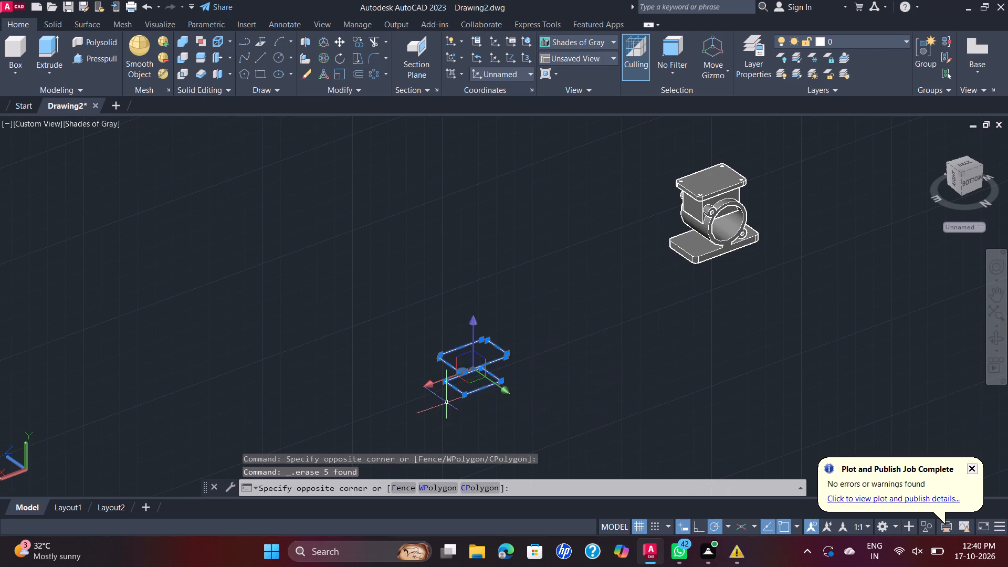
{"action": "key", "text": "Delete"}
Set the model view to SE Isometric to show the bracket from its other side.
{"action": "scroll", "coordinate": [772, 169], "scroll_direction": "up", "scroll_amount": 1}
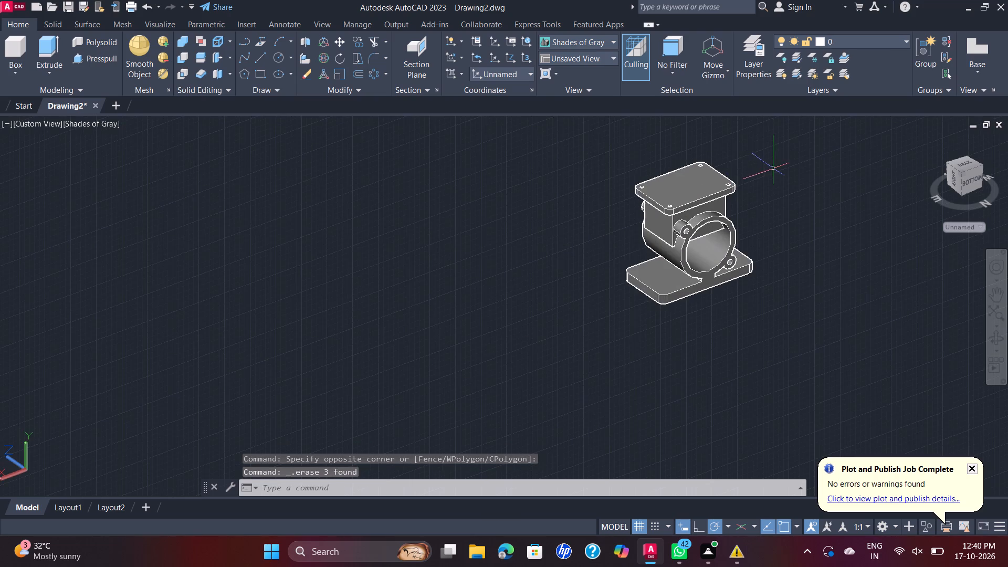
{"action": "scroll", "coordinate": [775, 170], "scroll_direction": "up", "scroll_amount": 2}
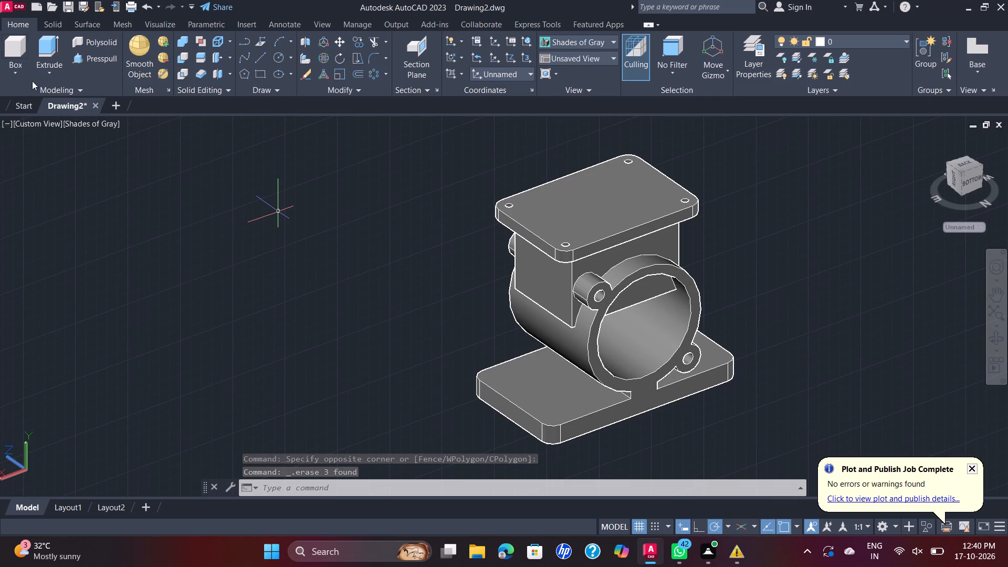
{"action": "left_click", "coordinate": [46, 120]}
{"action": "left_click", "coordinate": [49, 120]}
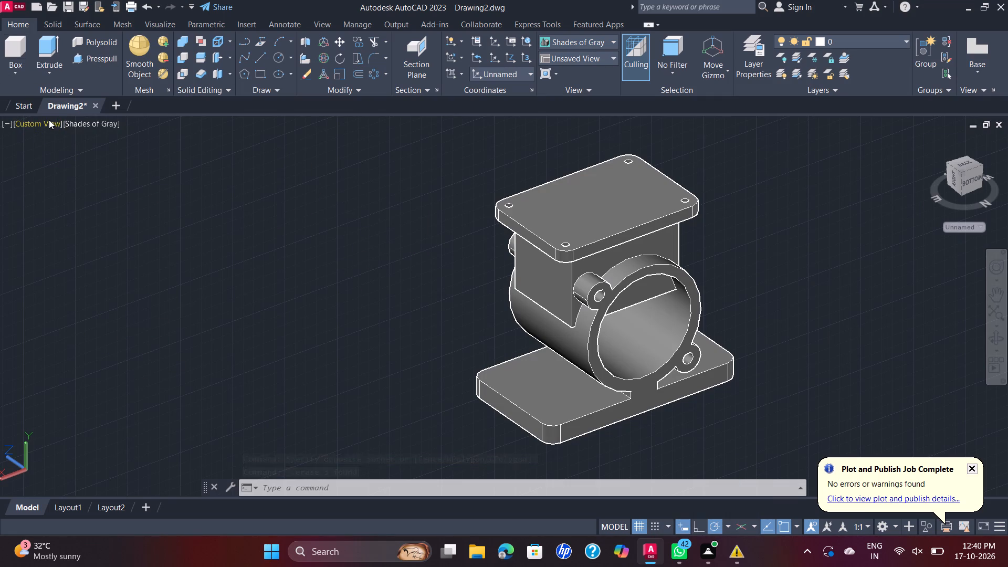
{"action": "left_click", "coordinate": [109, 250]}
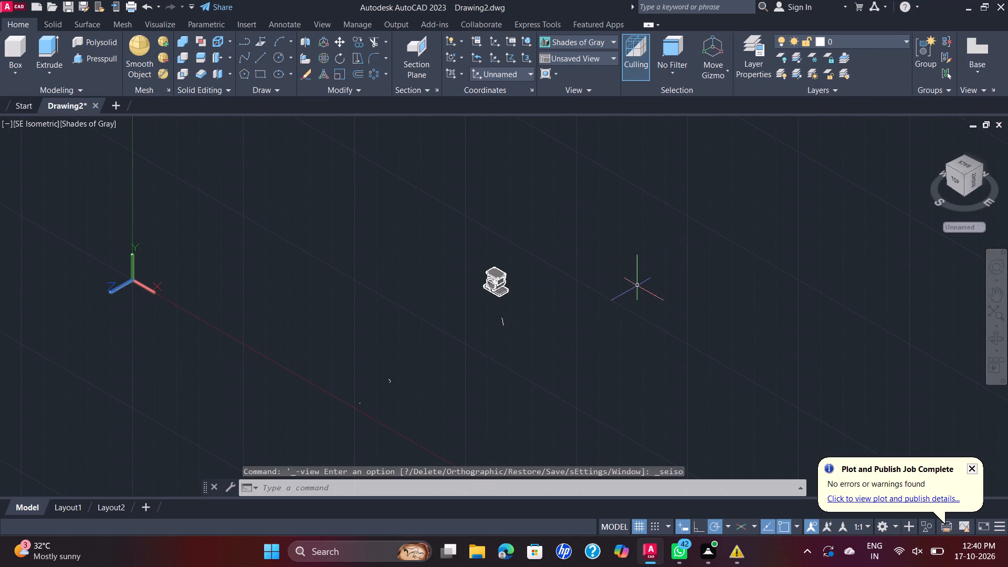
{"action": "scroll", "coordinate": [522, 282], "scroll_direction": "up", "scroll_amount": 3}
{"action": "scroll", "coordinate": [446, 283], "scroll_direction": "up", "scroll_amount": 4}
{"action": "scroll", "coordinate": [414, 272], "scroll_direction": "down", "scroll_amount": 1}
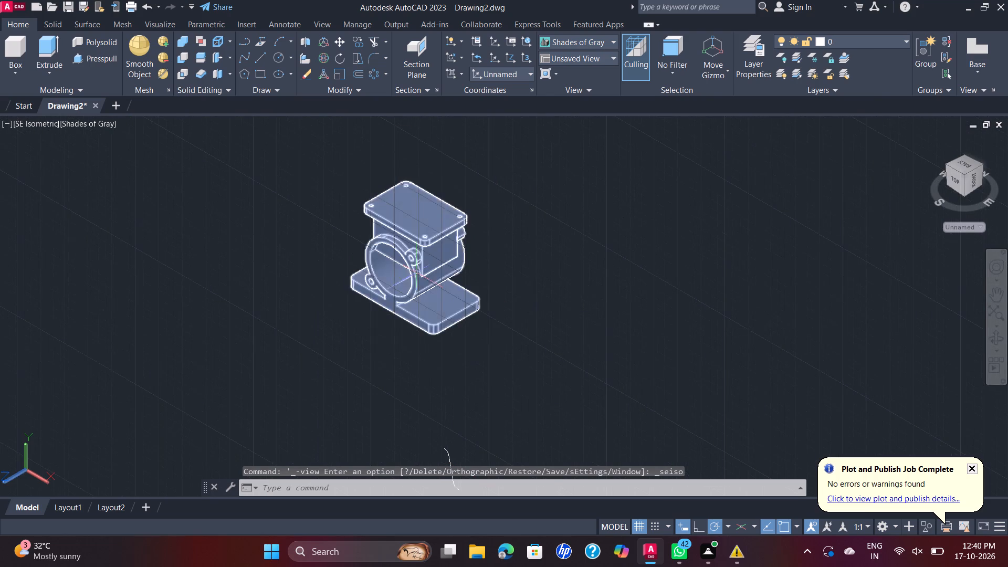
Move the stray S-shaped curve lying below the bracket up beside the bracket's base plate, using its upper end as base point.
{"action": "middle_click_drag", "start_coordinate": [416, 272], "coordinate": [444, 195]}
{"action": "scroll", "coordinate": [532, 412], "scroll_direction": "up", "scroll_amount": 2}
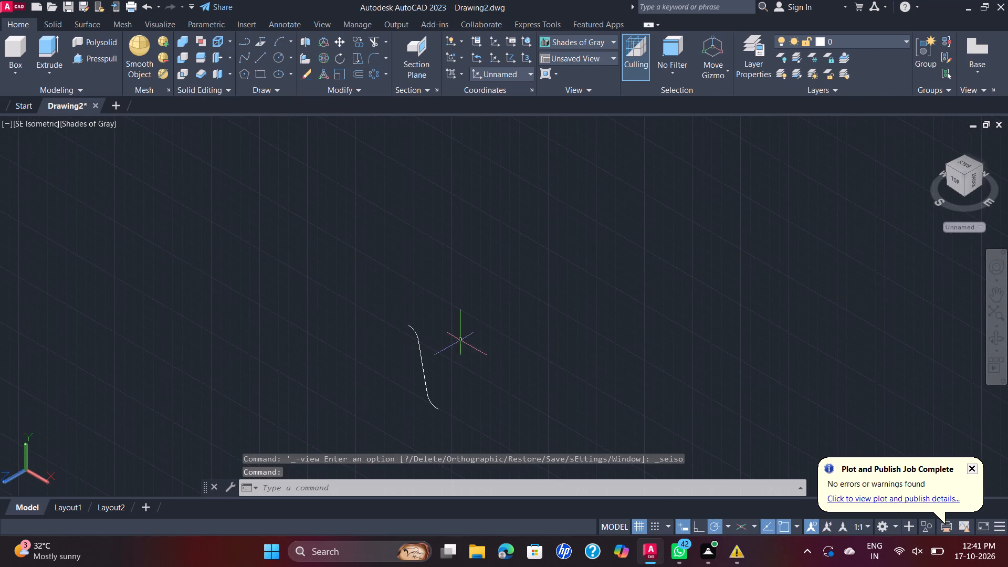
{"action": "left_click", "coordinate": [360, 309]}
{"action": "left_click", "coordinate": [487, 440]}
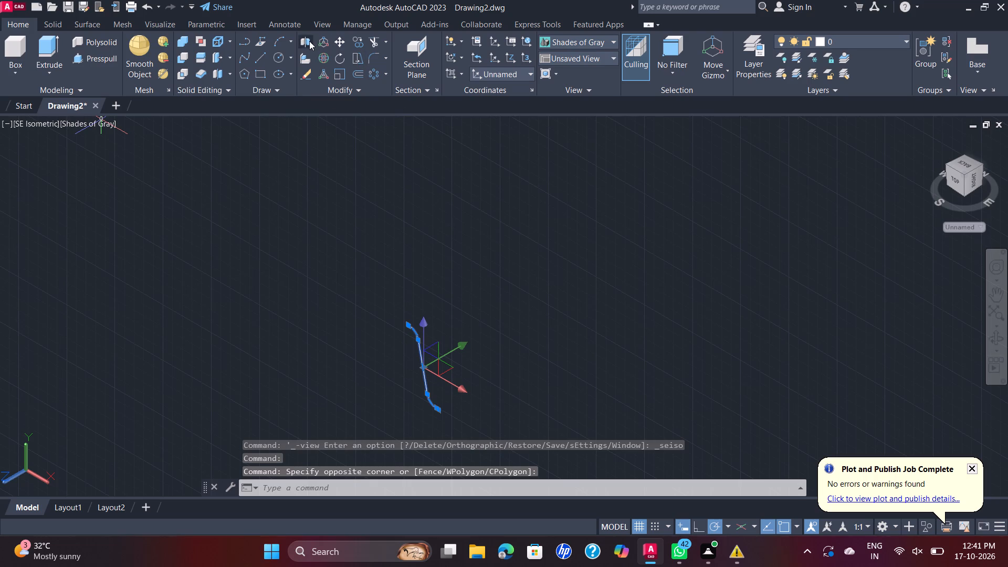
{"action": "left_click", "coordinate": [337, 41]}
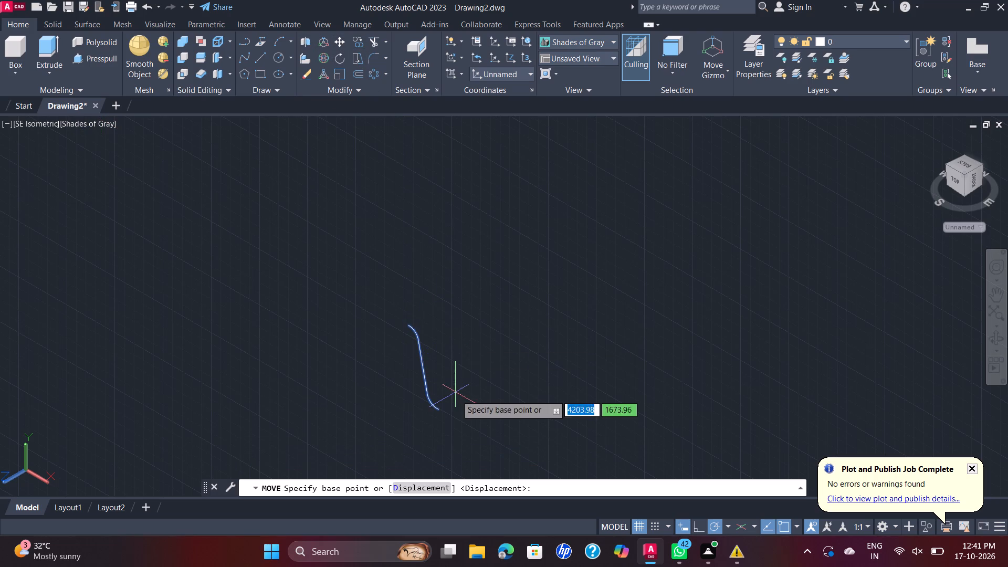
{"action": "left_click", "coordinate": [406, 327]}
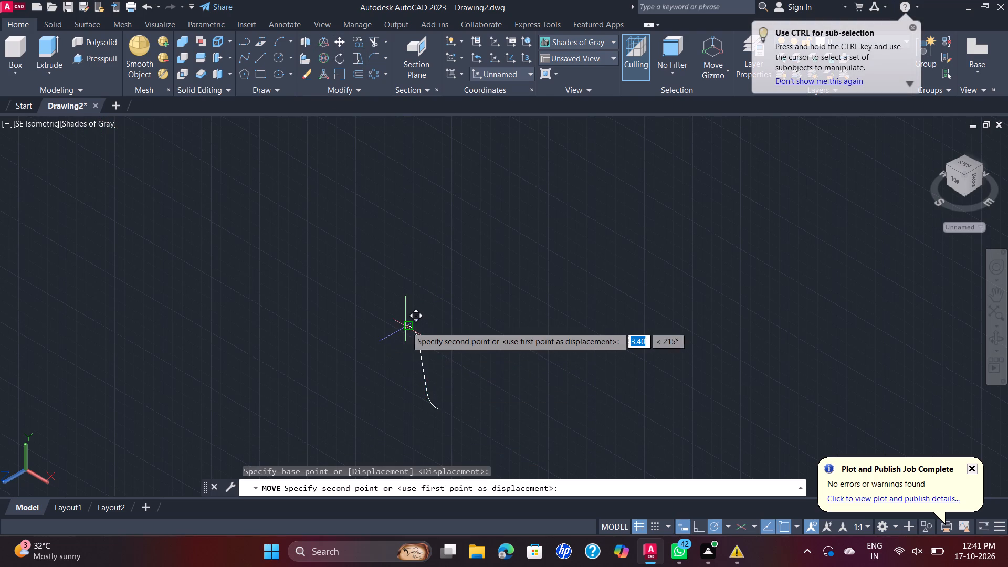
{"action": "scroll", "coordinate": [409, 302], "scroll_direction": "down", "scroll_amount": 4}
{"action": "scroll", "coordinate": [402, 190], "scroll_direction": "up", "scroll_amount": 2}
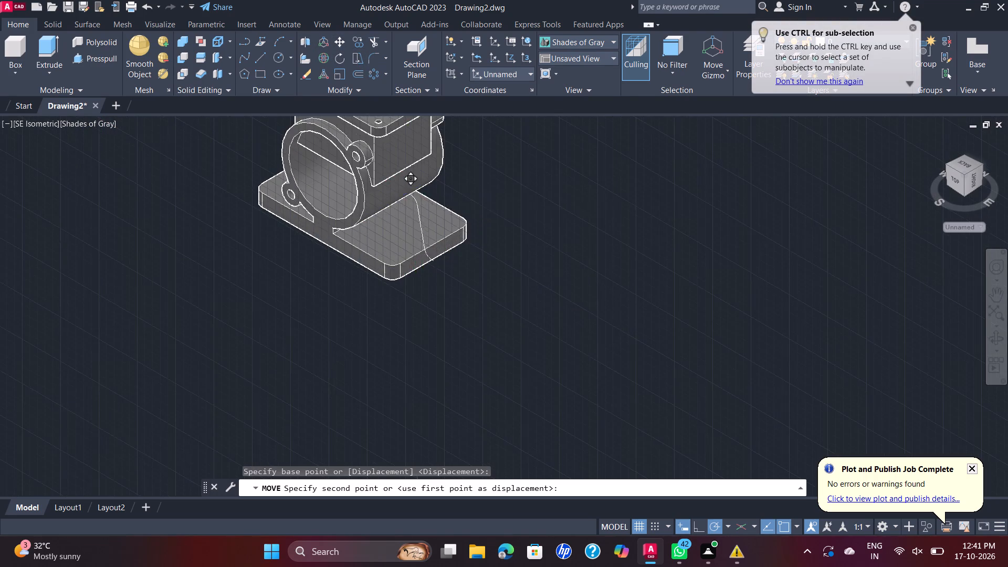
{"action": "scroll", "coordinate": [398, 187], "scroll_direction": "up", "scroll_amount": 1}
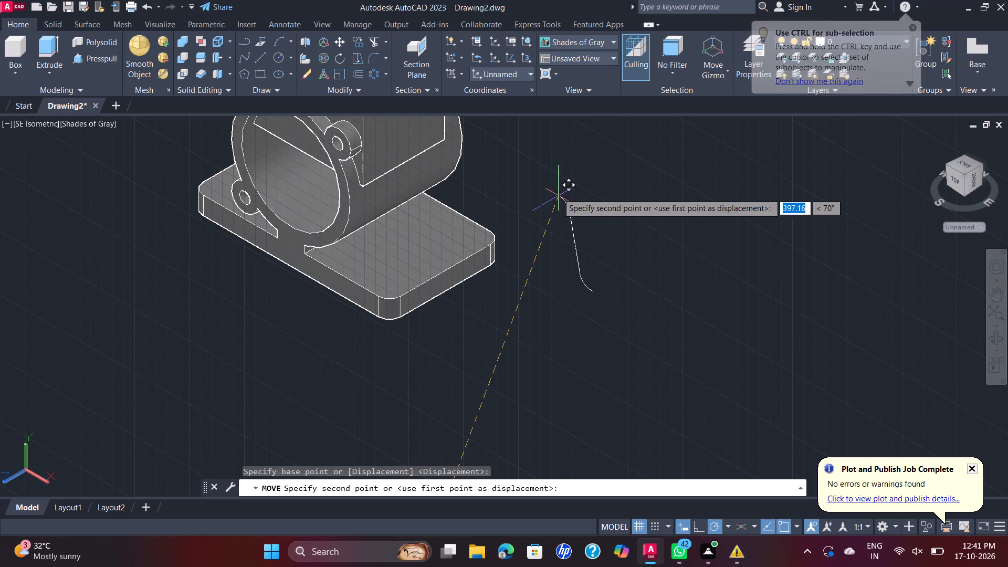
{"action": "left_click", "coordinate": [554, 182]}
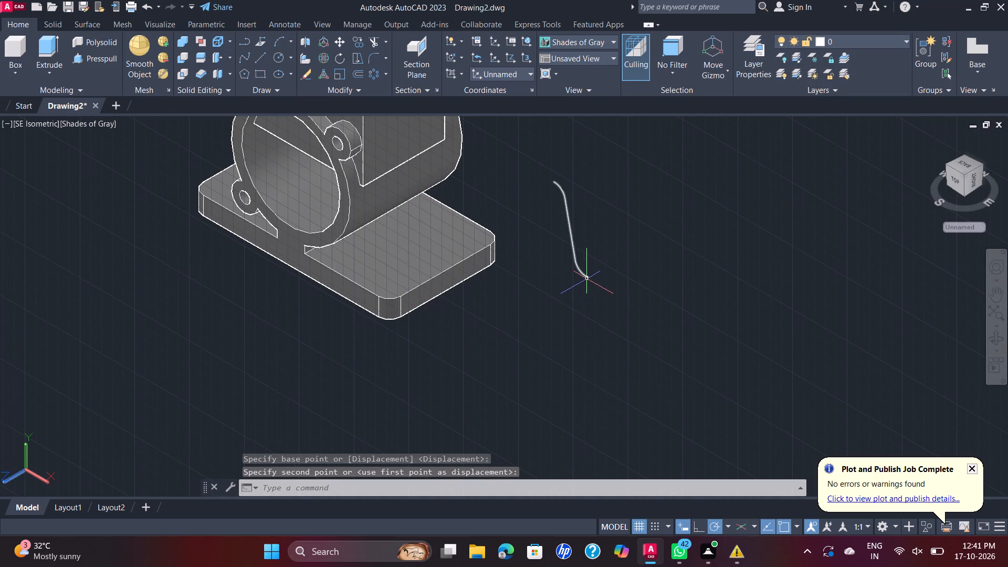
{"action": "right_click", "coordinate": [594, 279]}
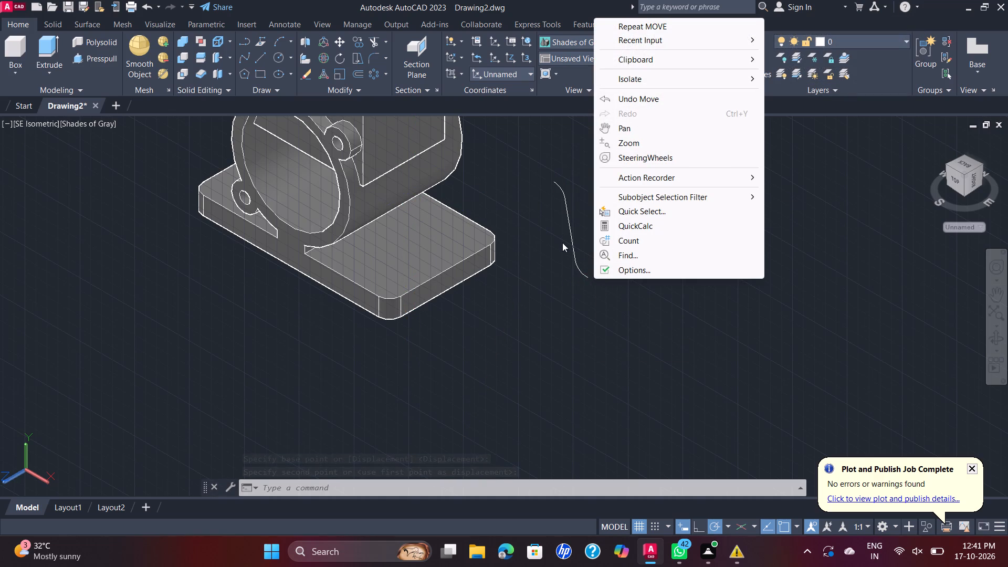
Move the S-shaped curve onto the bracket, placing its lower end at the midpoint of the base plate's short upper edge.
{"action": "key", "text": "space"}
{"action": "key", "text": "Escape"}
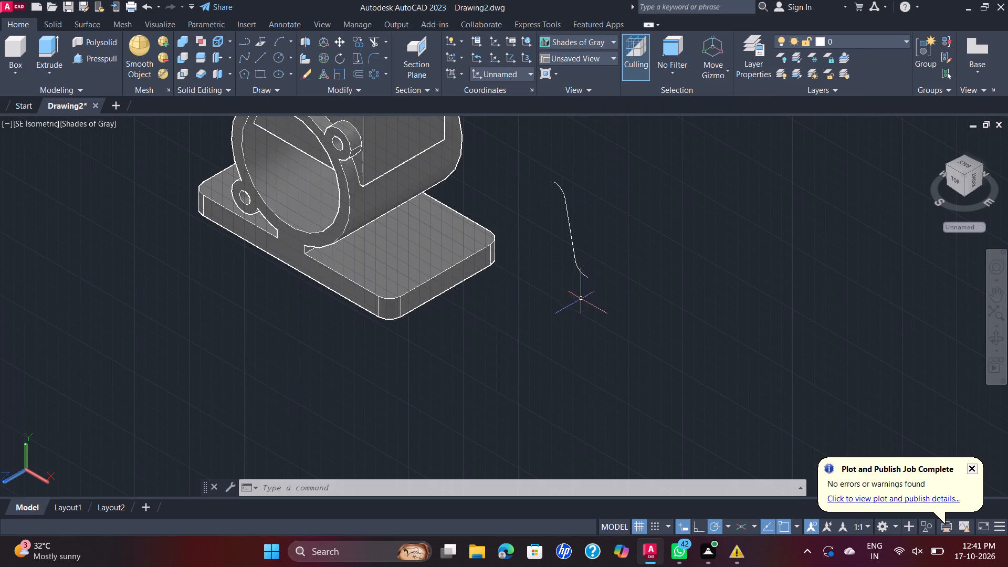
{"action": "key", "text": "space"}
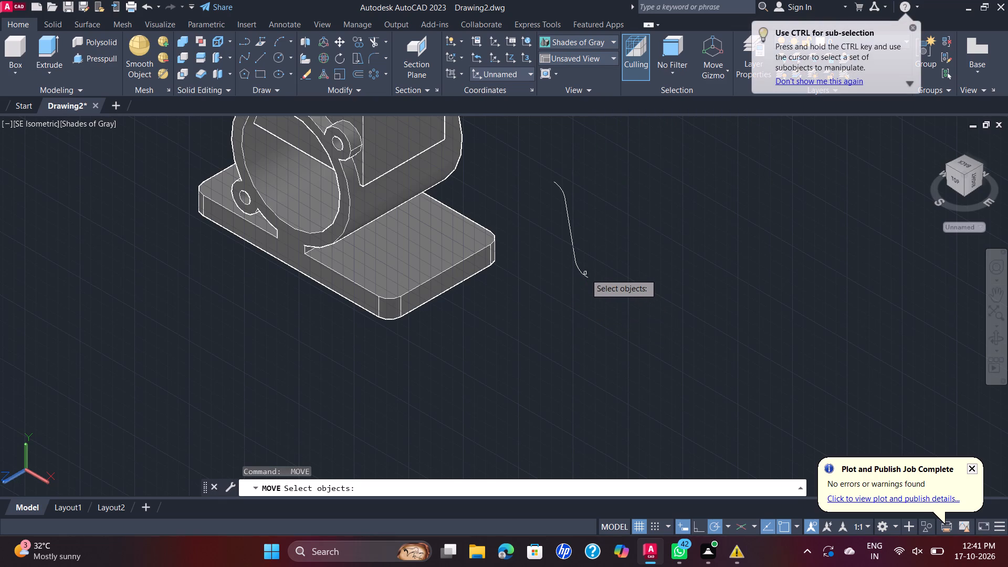
{"action": "left_click", "coordinate": [582, 273]}
{"action": "right_click", "coordinate": [584, 273]}
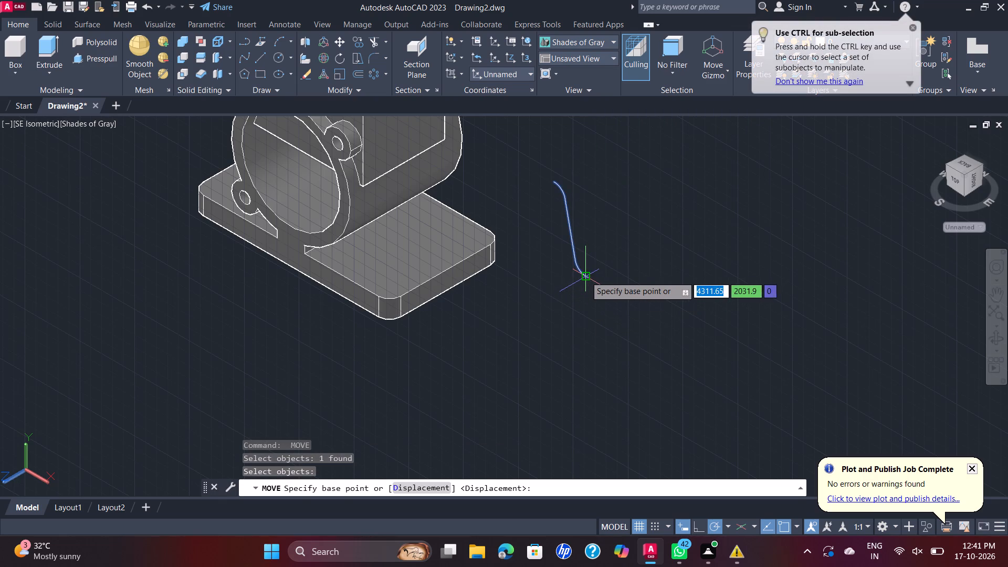
{"action": "left_click", "coordinate": [587, 277]}
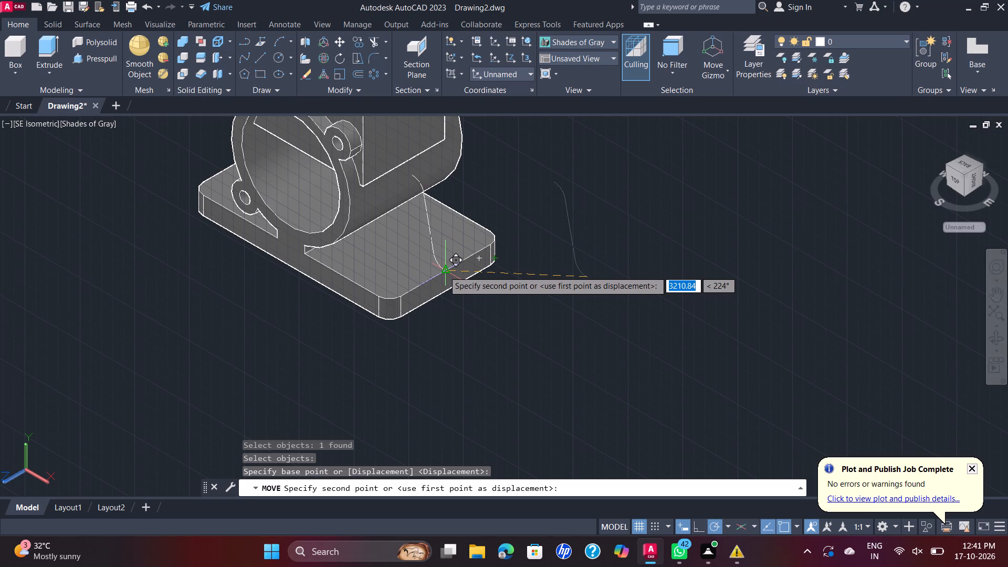
{"action": "scroll", "coordinate": [444, 271], "scroll_direction": "up", "scroll_amount": 1}
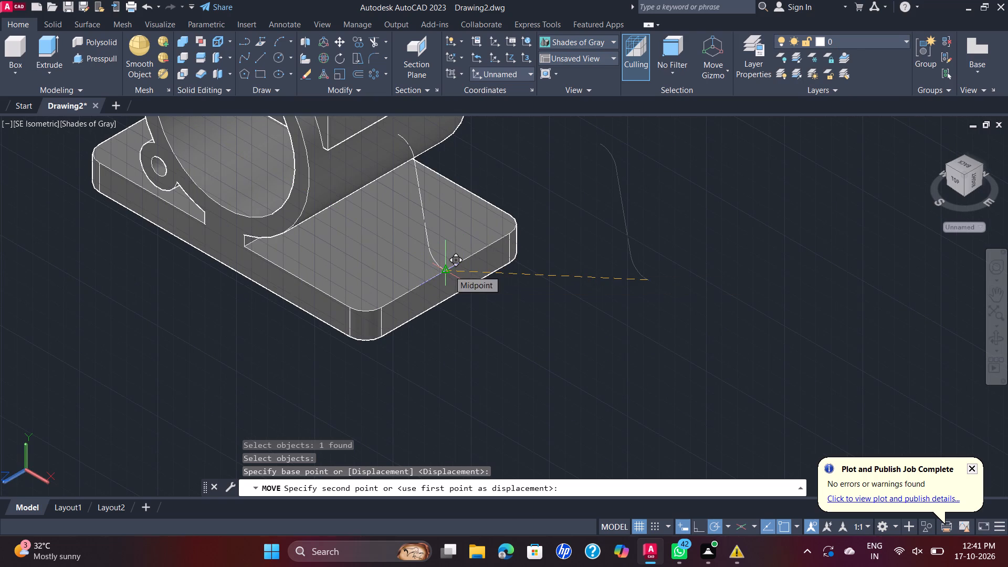
{"action": "left_click", "coordinate": [449, 270]}
Move the curve slightly again by its lower end so that end sits exactly on the plate's upper edge.
{"action": "scroll", "coordinate": [447, 270], "scroll_direction": "up", "scroll_amount": 1}
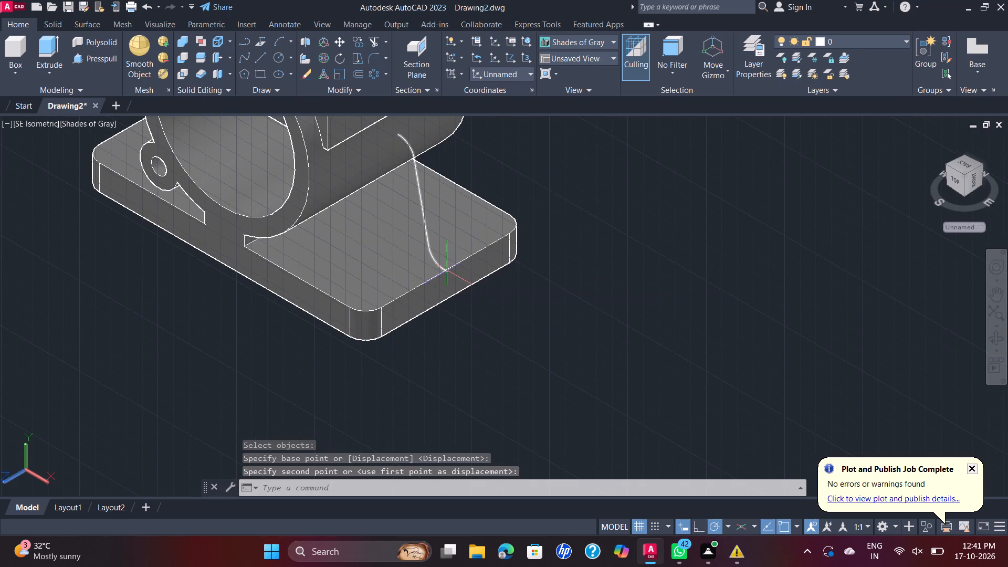
{"action": "scroll", "coordinate": [447, 270], "scroll_direction": "up", "scroll_amount": 3}
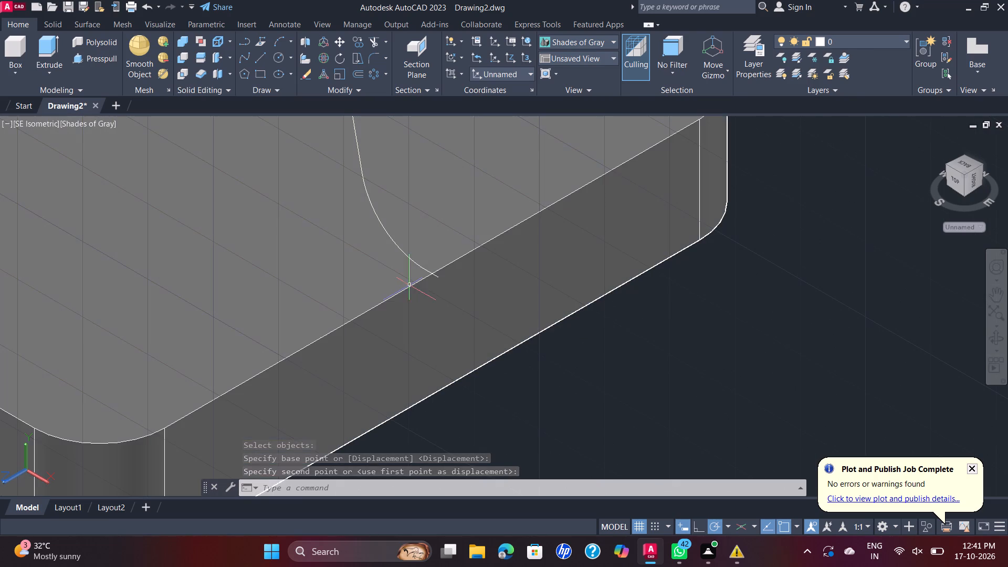
{"action": "left_click", "coordinate": [436, 277]}
{"action": "right_click", "coordinate": [439, 276]}
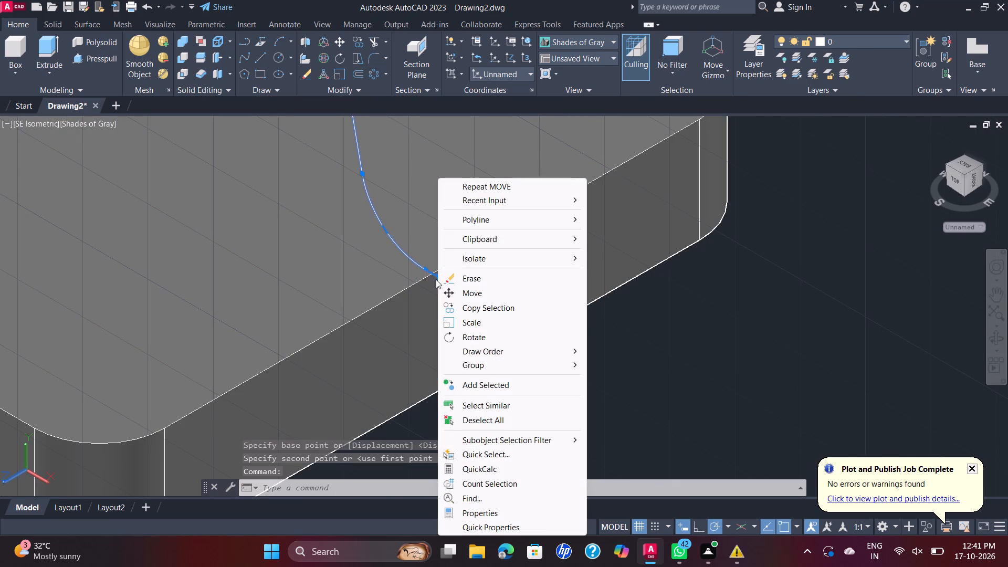
{"action": "left_click", "coordinate": [485, 296]}
{"action": "scroll", "coordinate": [445, 272], "scroll_direction": "up", "scroll_amount": 3}
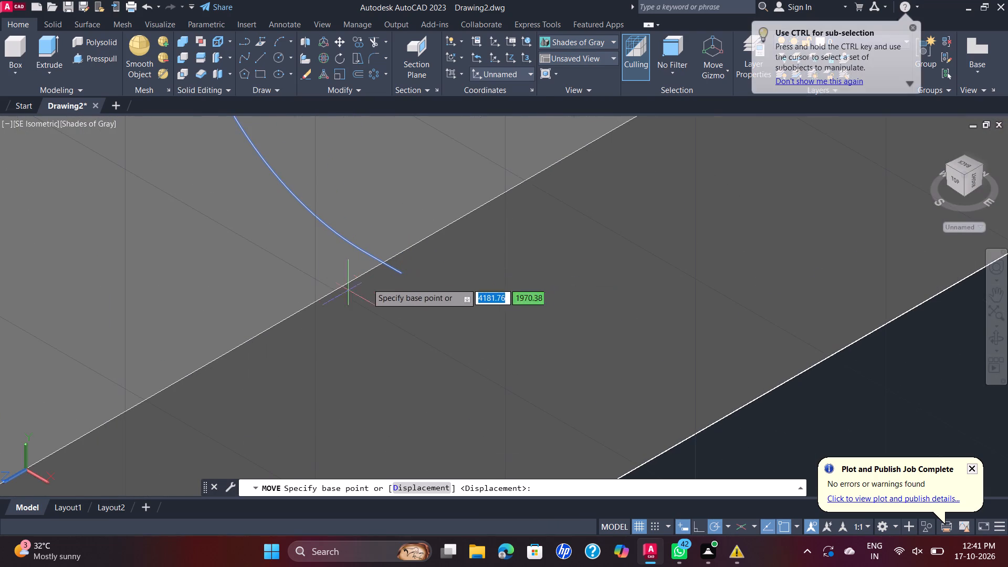
{"action": "left_click", "coordinate": [403, 274]}
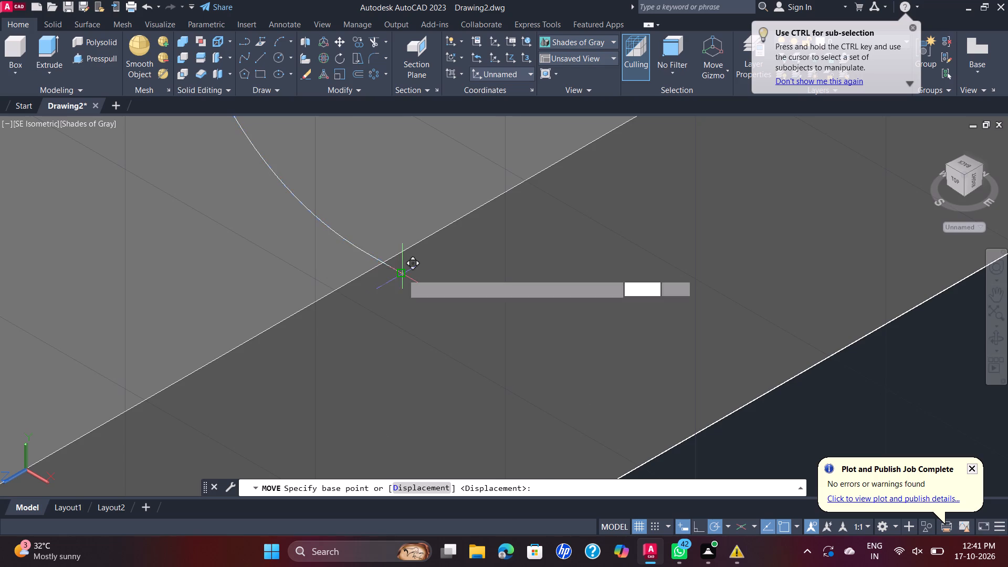
{"action": "left_click", "coordinate": [383, 260]}
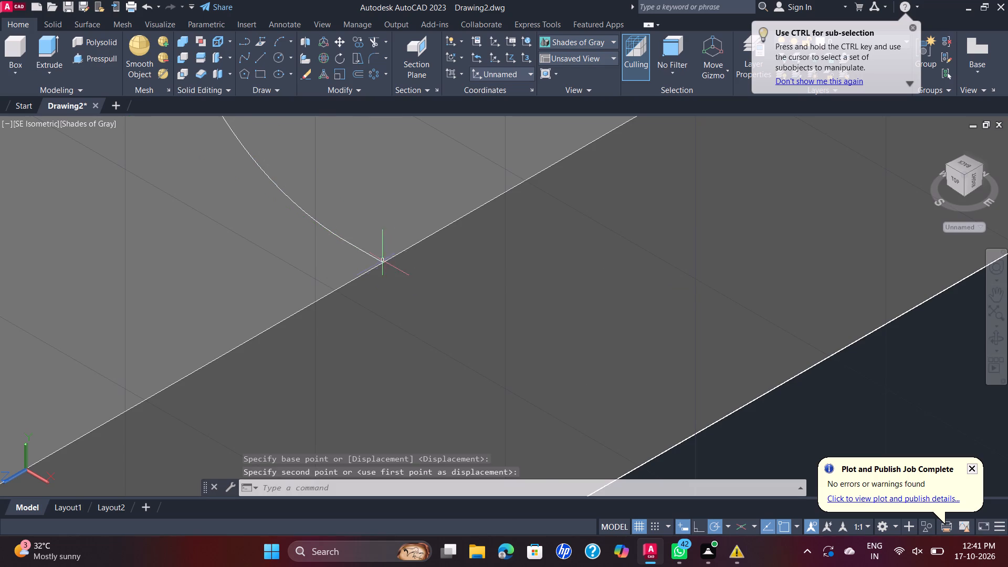
Move the curve 12.5 along the plate's short upper edge in the +Z direction, using its lower end as base point.
{"action": "scroll", "coordinate": [400, 257], "scroll_direction": "down", "scroll_amount": 9}
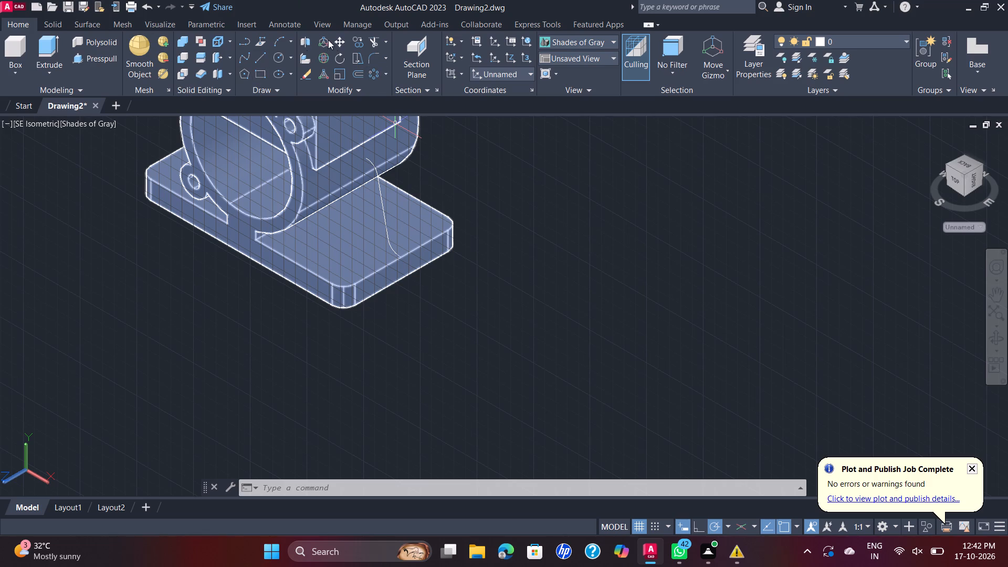
{"action": "left_click", "coordinate": [341, 40]}
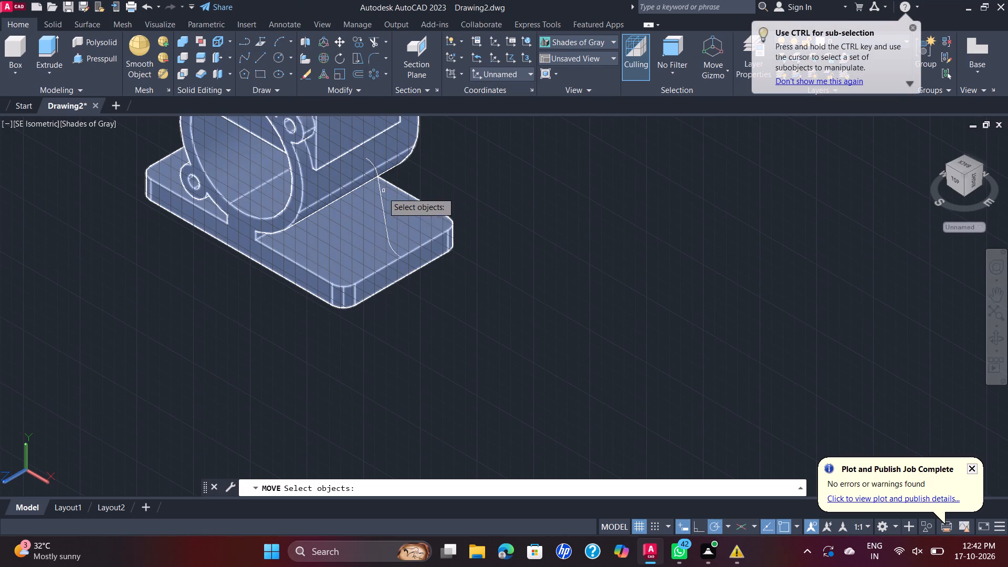
{"action": "scroll", "coordinate": [380, 197], "scroll_direction": "up", "scroll_amount": 2}
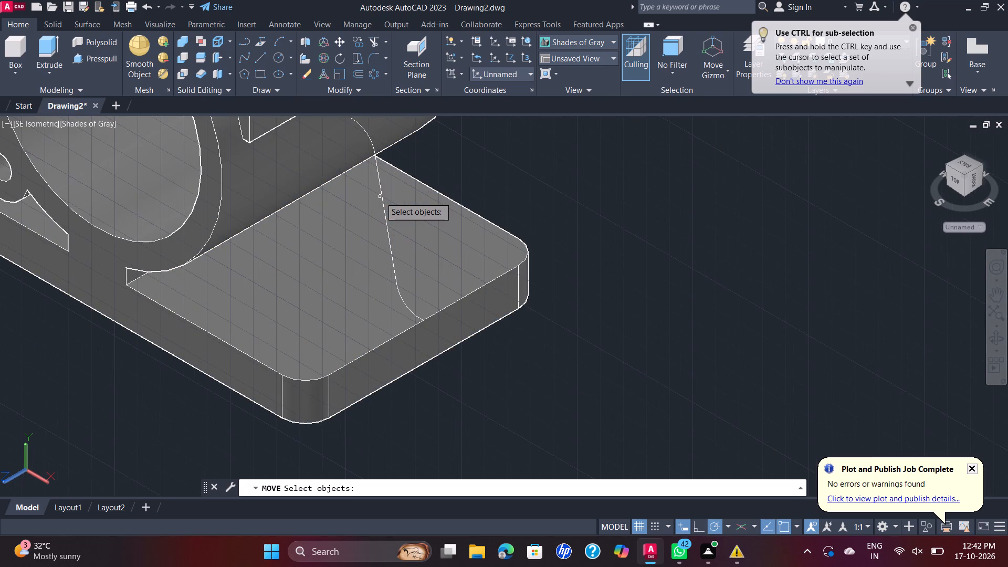
{"action": "left_click", "coordinate": [380, 197]}
{"action": "right_click", "coordinate": [385, 197]}
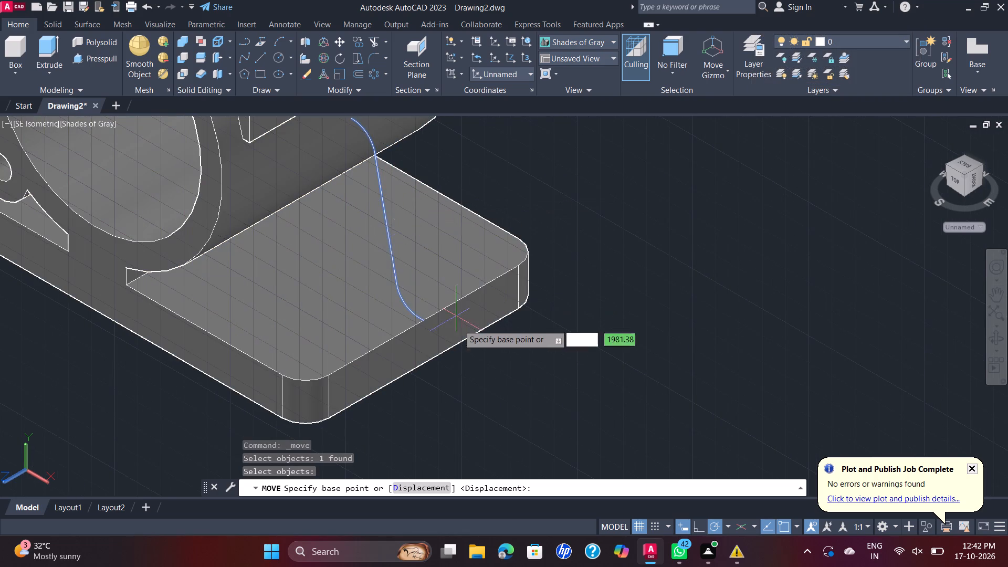
{"action": "scroll", "coordinate": [429, 323], "scroll_direction": "up", "scroll_amount": 4}
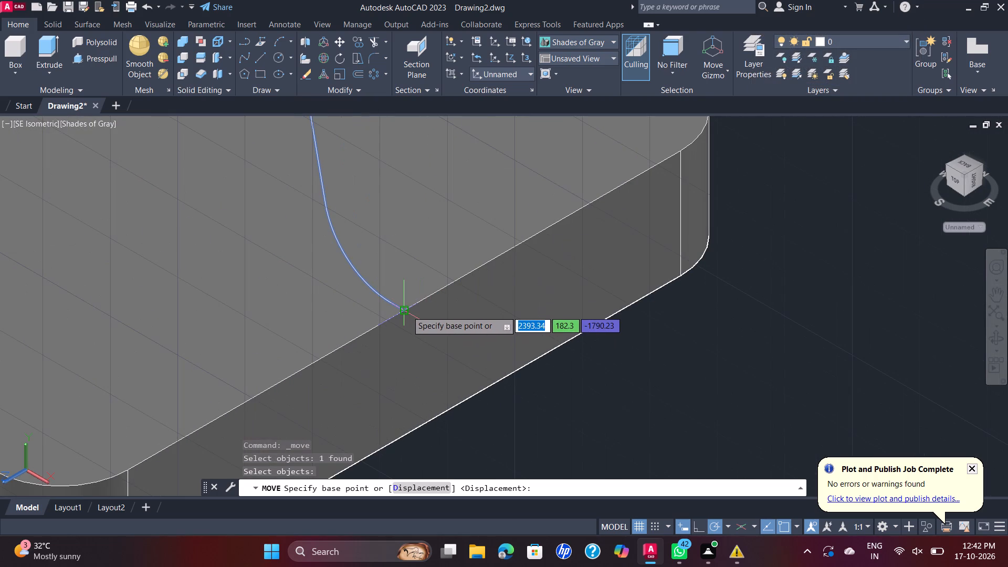
{"action": "left_click", "coordinate": [407, 311]}
{"action": "scroll", "coordinate": [406, 310], "scroll_direction": "down", "scroll_amount": 2}
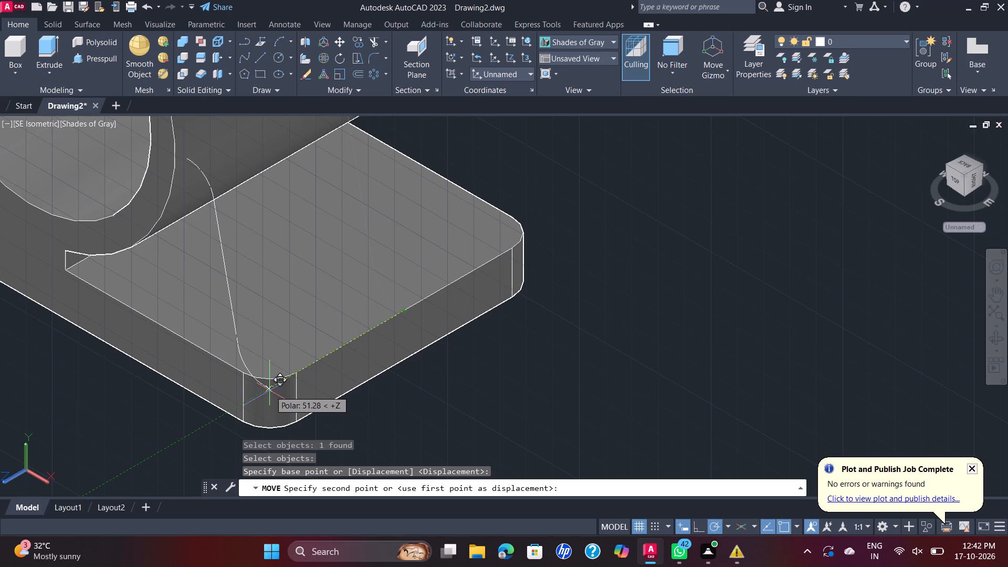
{"action": "type", "text": "12"}
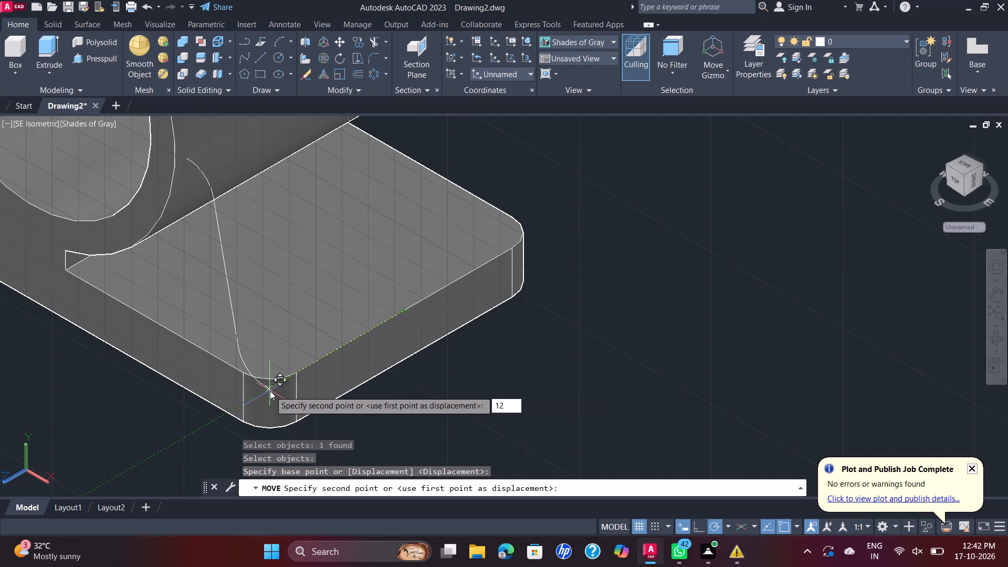
{"action": "type", "text": ".5"}
{"action": "key", "text": "Return"}
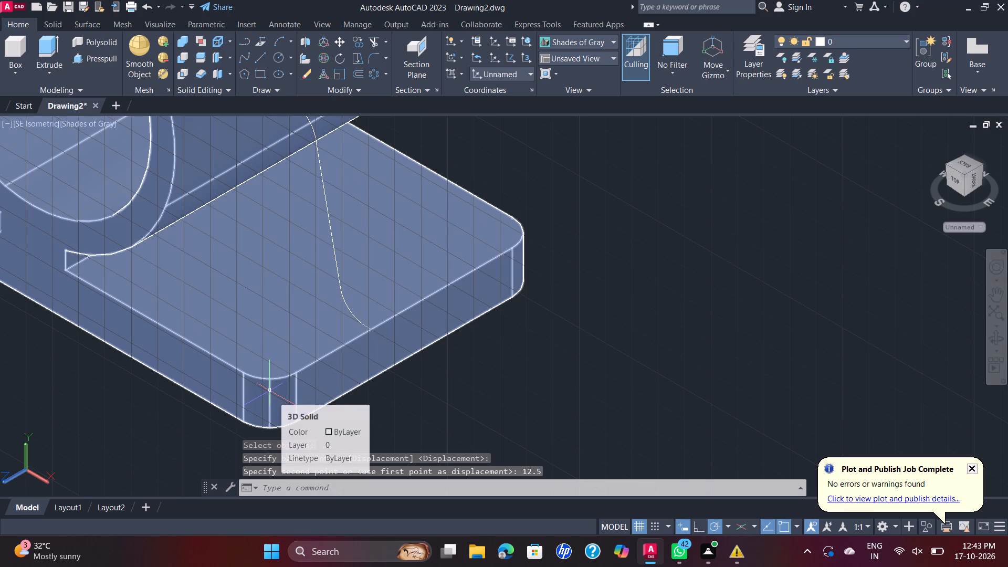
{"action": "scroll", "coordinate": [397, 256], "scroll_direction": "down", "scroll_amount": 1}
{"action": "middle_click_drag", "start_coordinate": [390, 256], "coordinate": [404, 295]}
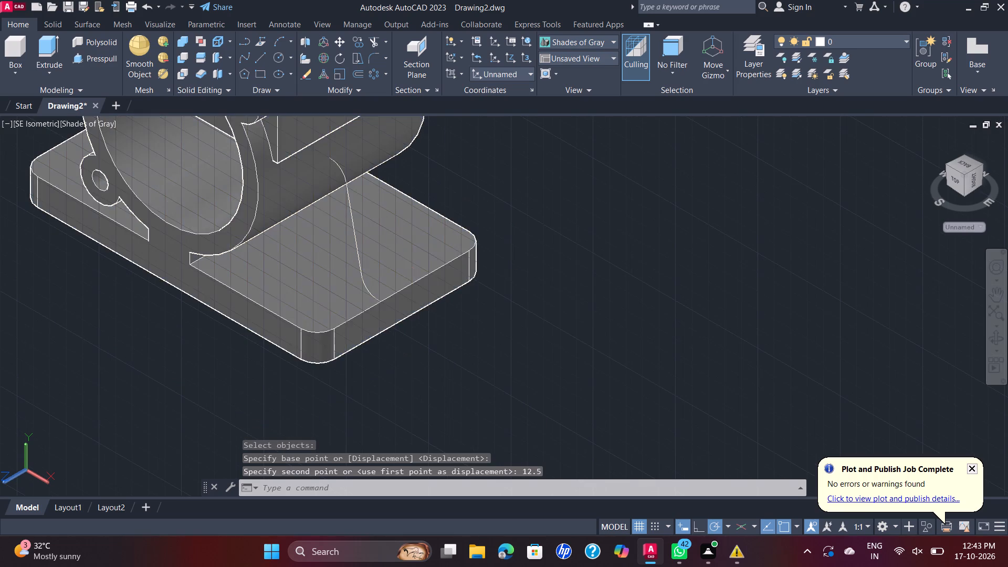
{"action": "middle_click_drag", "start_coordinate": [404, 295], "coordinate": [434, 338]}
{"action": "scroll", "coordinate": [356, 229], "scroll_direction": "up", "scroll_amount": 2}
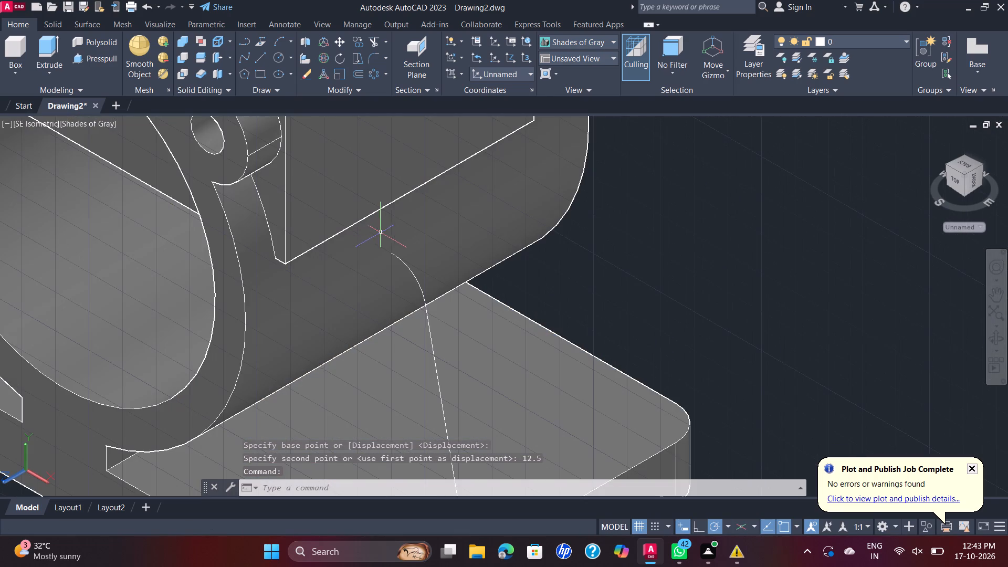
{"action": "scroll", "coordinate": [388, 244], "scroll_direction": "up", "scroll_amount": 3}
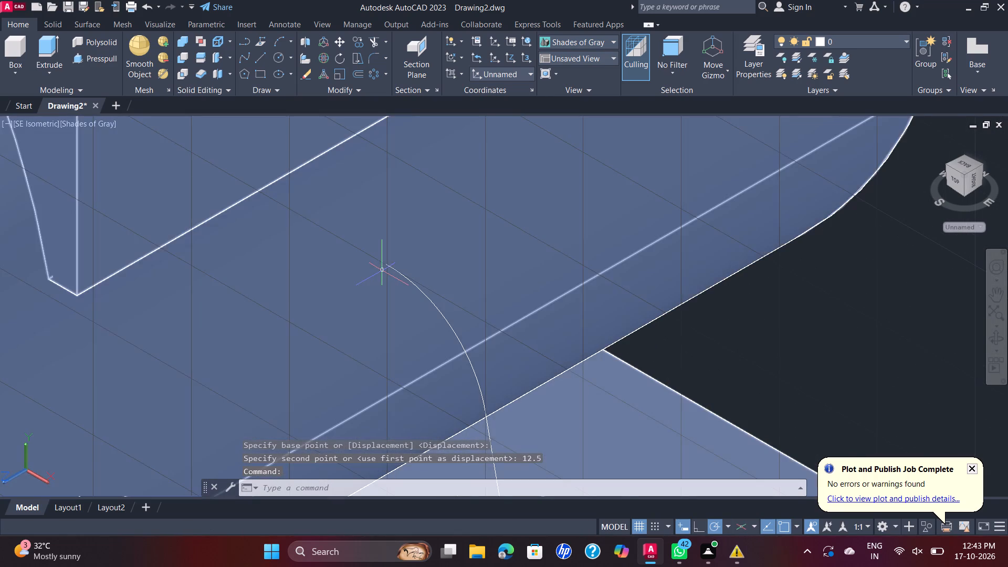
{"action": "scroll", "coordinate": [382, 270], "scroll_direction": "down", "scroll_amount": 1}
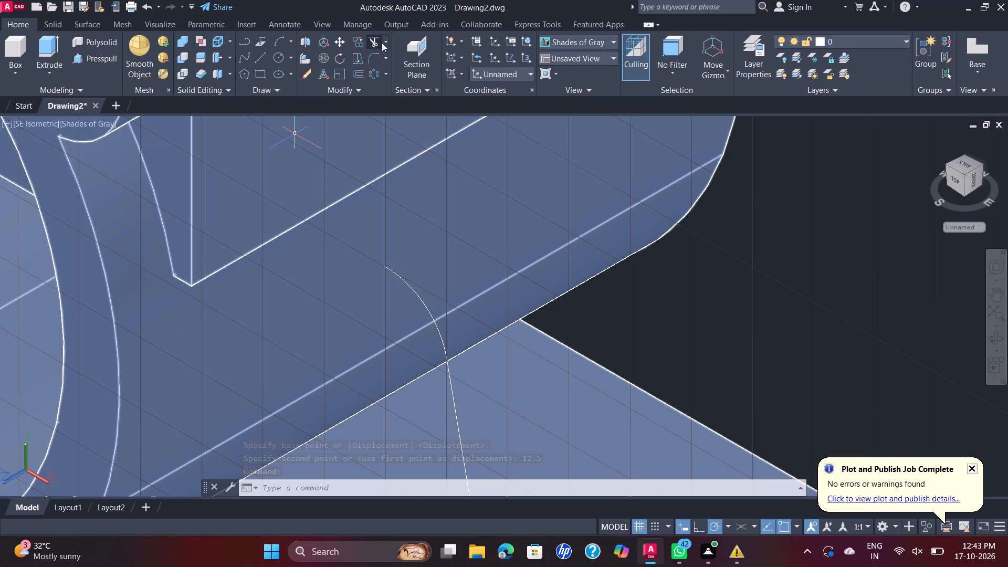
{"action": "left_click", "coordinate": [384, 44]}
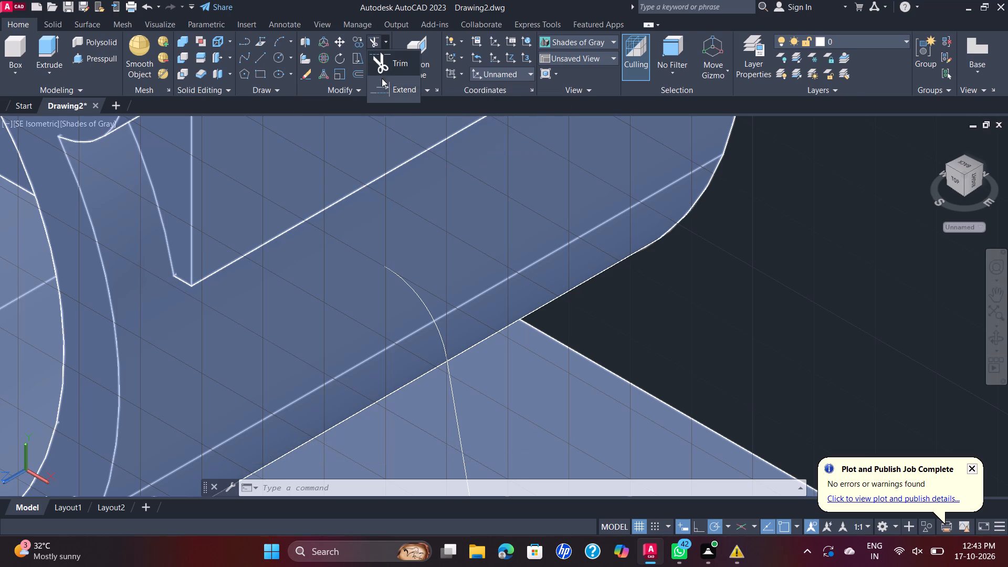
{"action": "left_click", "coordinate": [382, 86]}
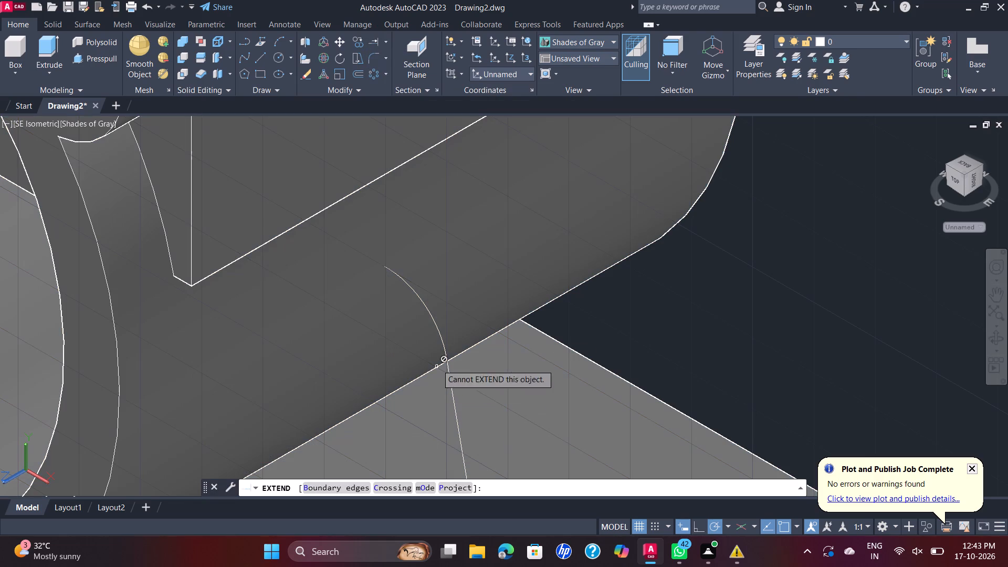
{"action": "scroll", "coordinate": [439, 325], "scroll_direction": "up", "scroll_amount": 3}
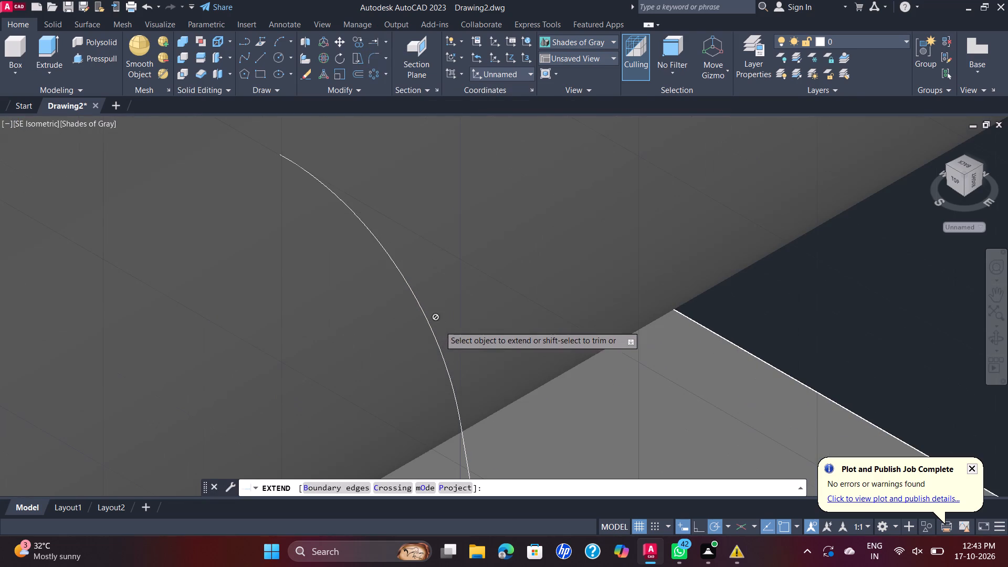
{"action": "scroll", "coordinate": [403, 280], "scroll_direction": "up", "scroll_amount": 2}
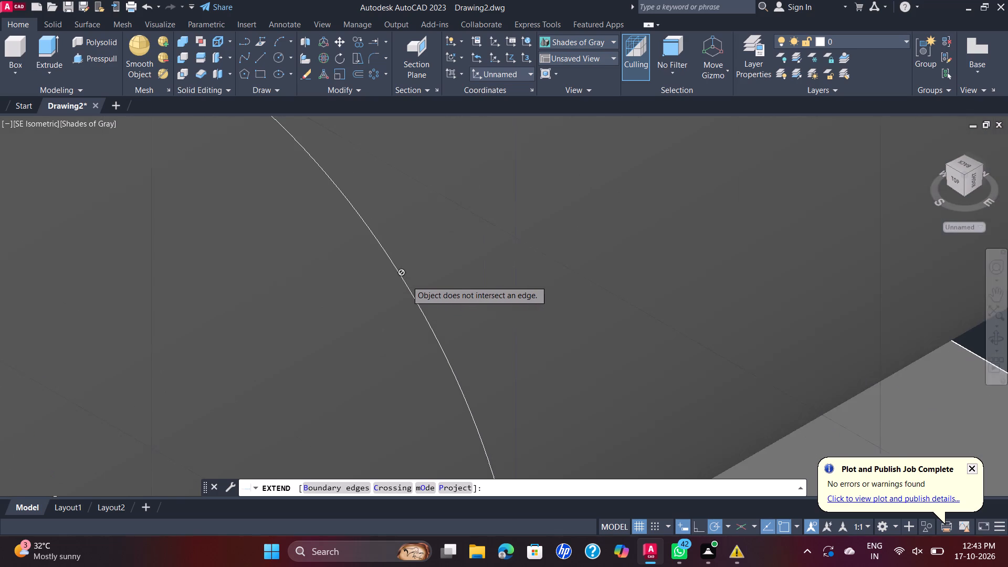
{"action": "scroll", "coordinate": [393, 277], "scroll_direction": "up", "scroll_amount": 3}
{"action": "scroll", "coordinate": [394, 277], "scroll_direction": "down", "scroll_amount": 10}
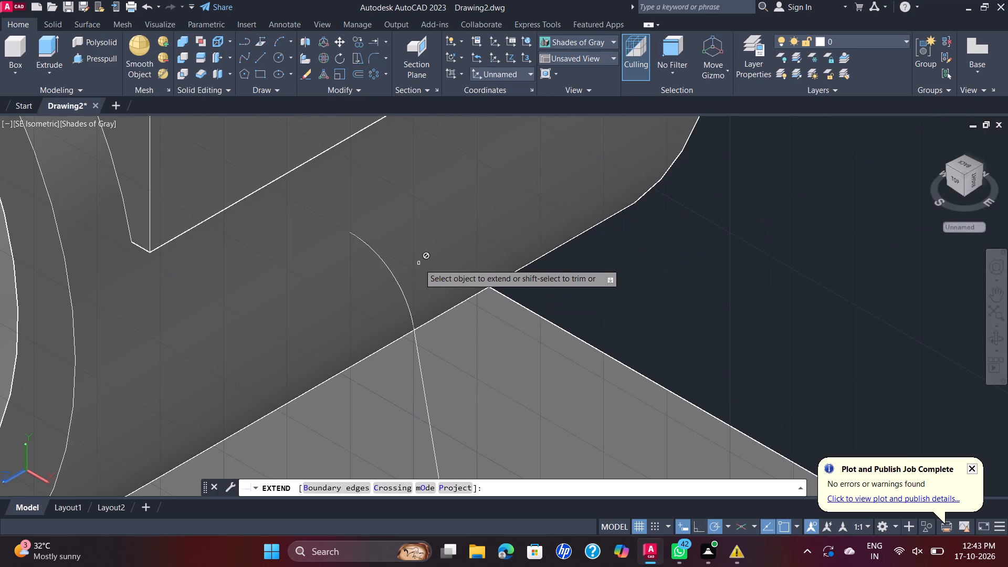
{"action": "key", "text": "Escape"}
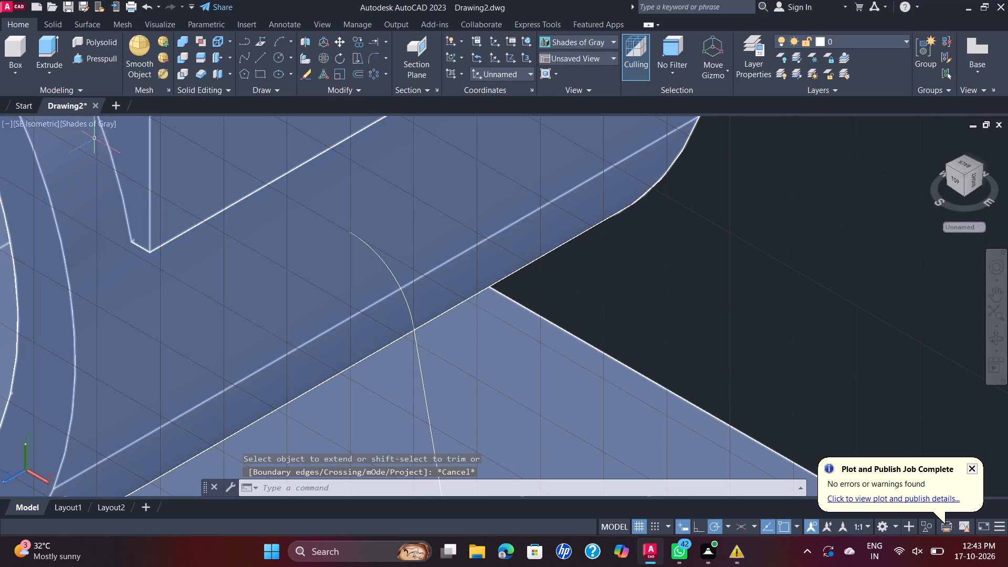
Set the visual style to 2D Wireframe.
{"action": "left_click", "coordinate": [98, 122]}
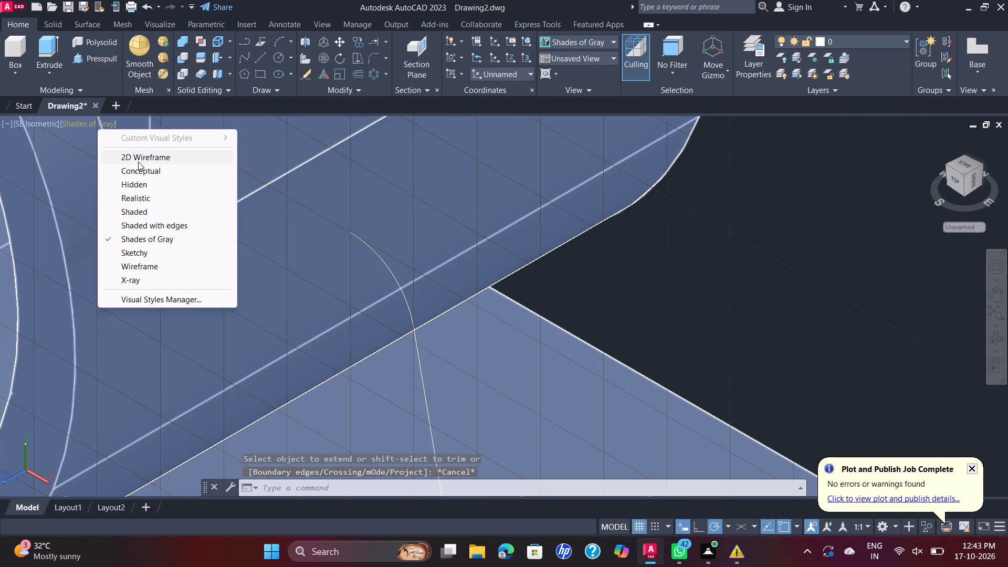
{"action": "left_click", "coordinate": [136, 158]}
Draw a circle of radius 10 in the empty space beside the bracket.
{"action": "scroll", "coordinate": [369, 274], "scroll_direction": "up", "scroll_amount": 1}
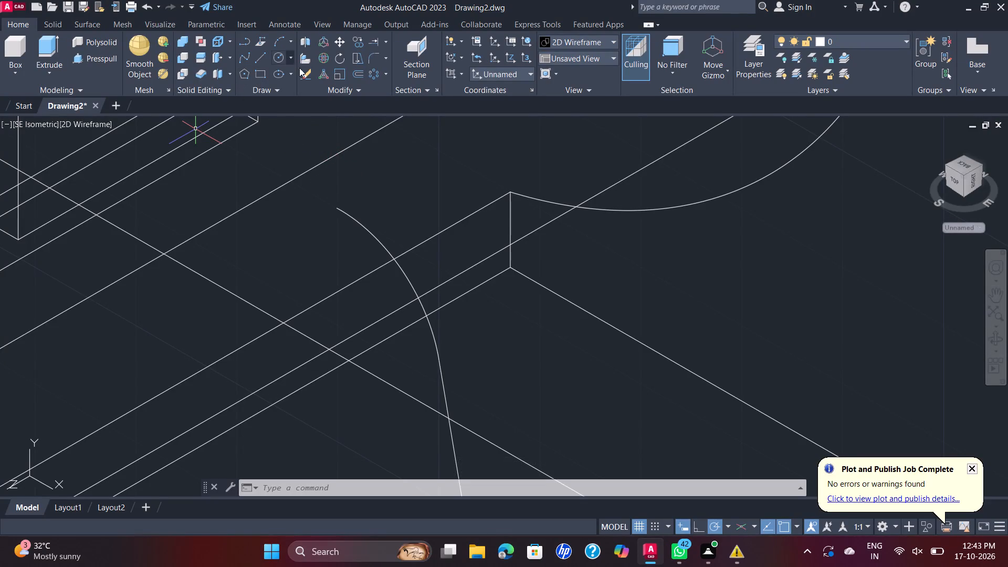
{"action": "left_click", "coordinate": [279, 60]}
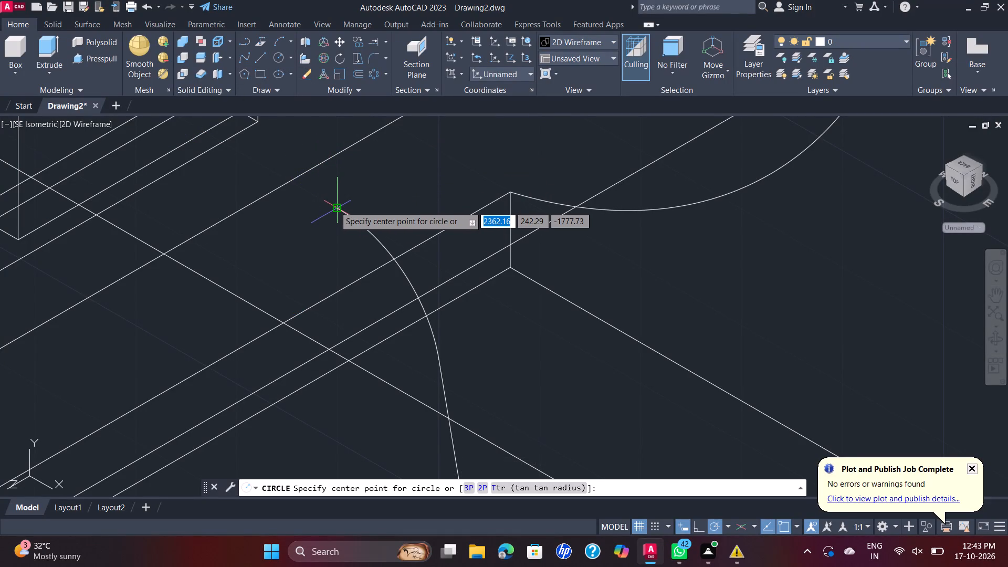
{"action": "scroll", "coordinate": [664, 263], "scroll_direction": "down", "scroll_amount": 3}
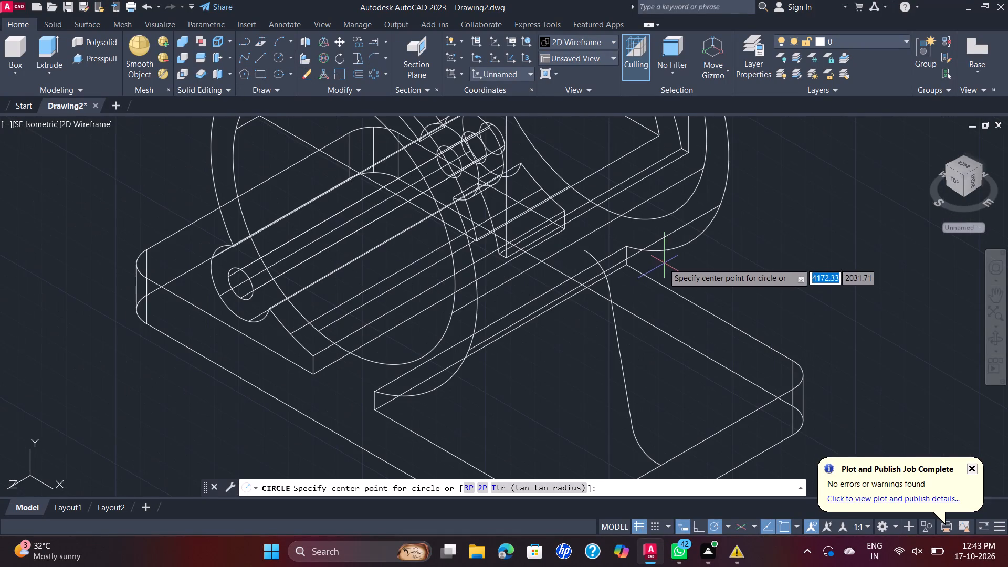
{"action": "left_click", "coordinate": [821, 199]}
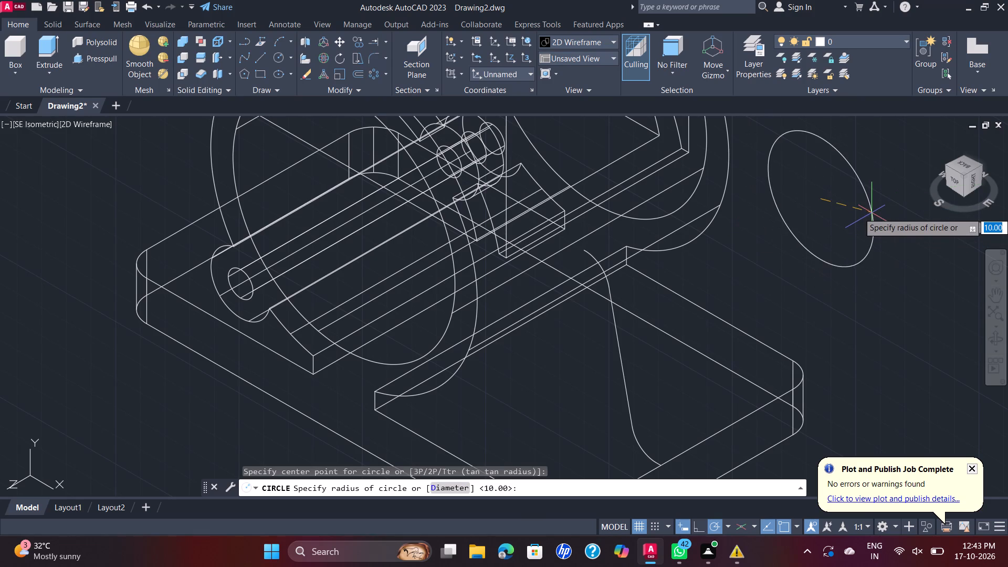
{"action": "type", "text": "10"}
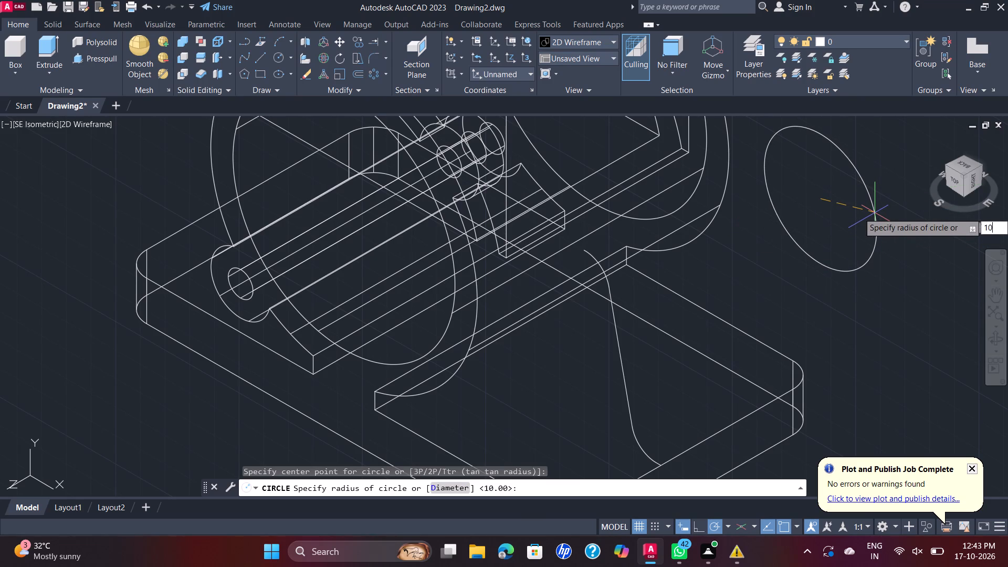
{"action": "key", "text": "Return"}
Move the circle from a point on its lower edge to the upper end of the S-shaped curve.
{"action": "left_click", "coordinate": [871, 160]}
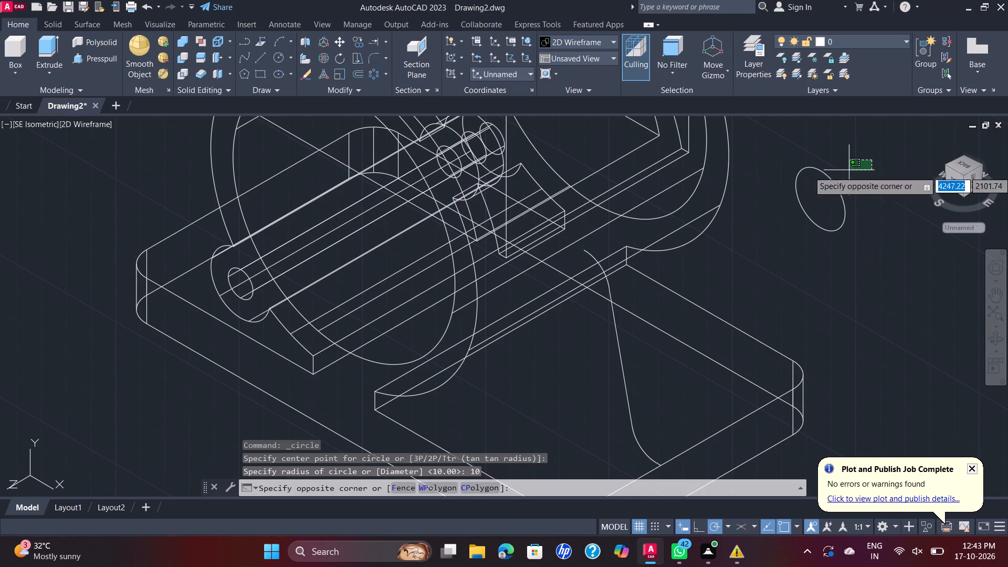
{"action": "left_click", "coordinate": [806, 251]}
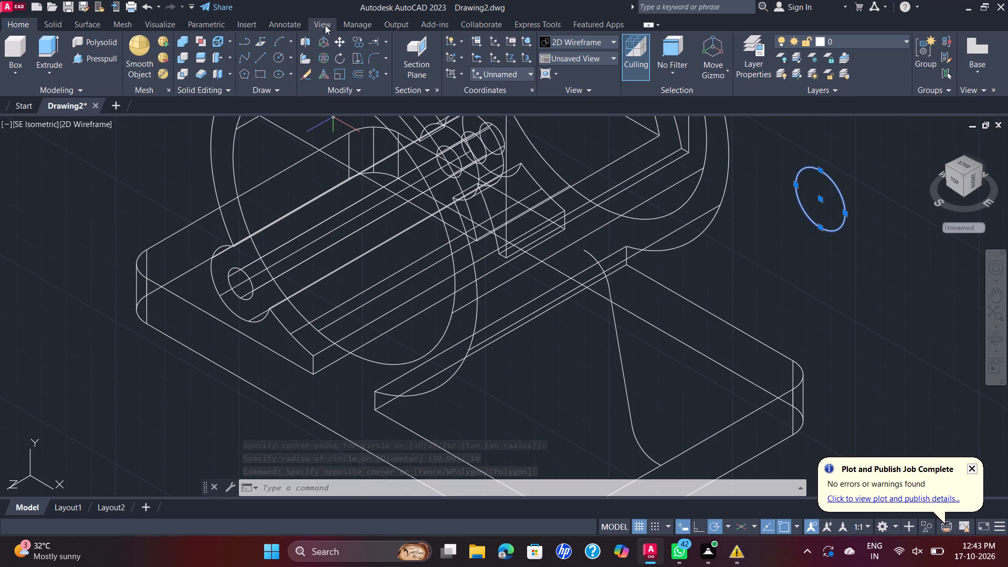
{"action": "left_click", "coordinate": [336, 42]}
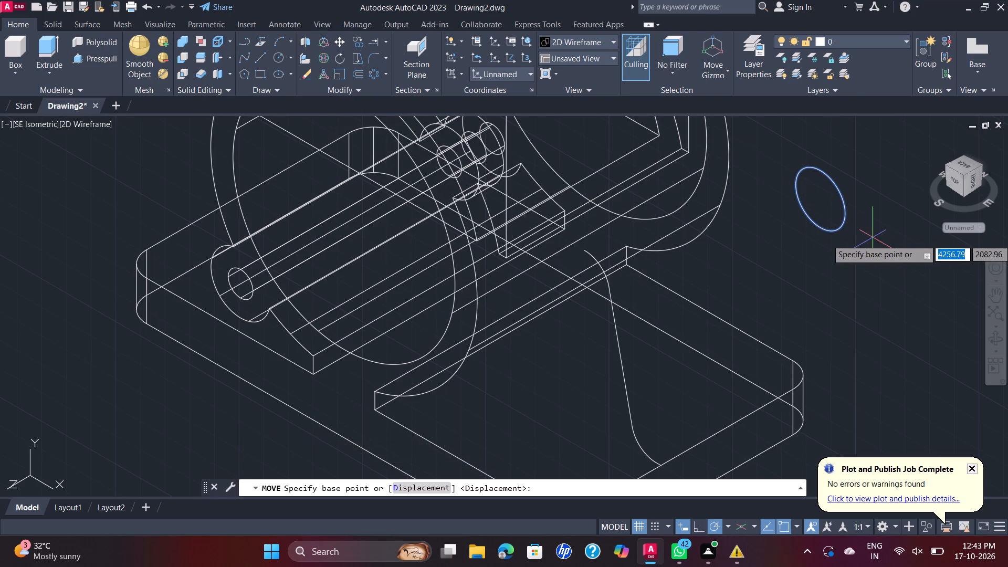
{"action": "scroll", "coordinate": [857, 239], "scroll_direction": "up", "scroll_amount": 2}
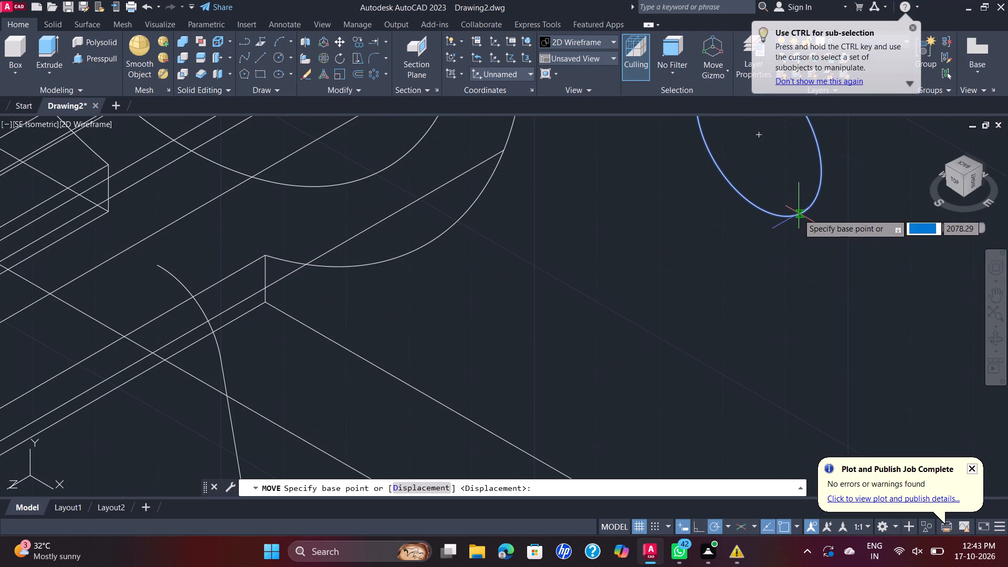
{"action": "left_click", "coordinate": [792, 216]}
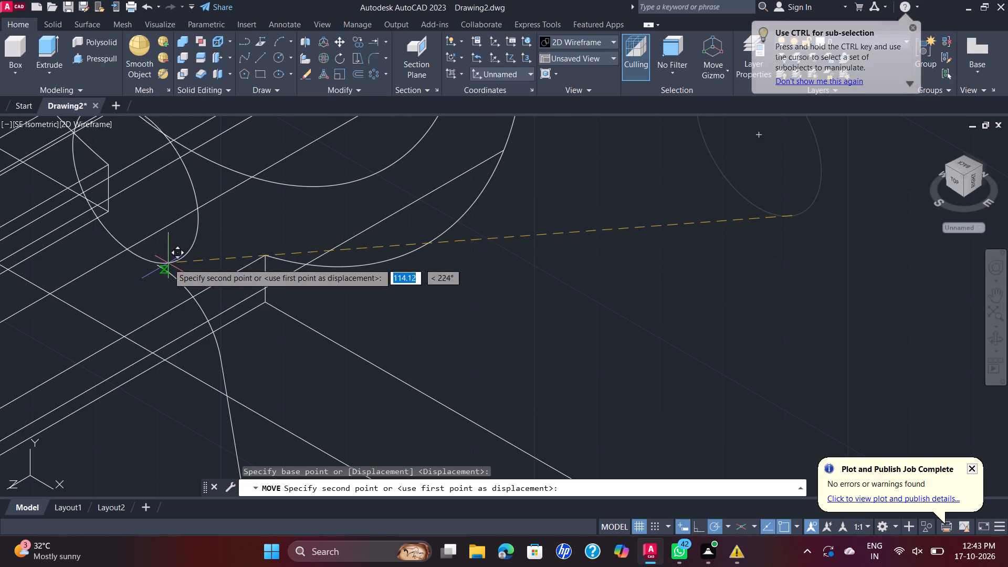
{"action": "scroll", "coordinate": [171, 265], "scroll_direction": "down", "scroll_amount": 3}
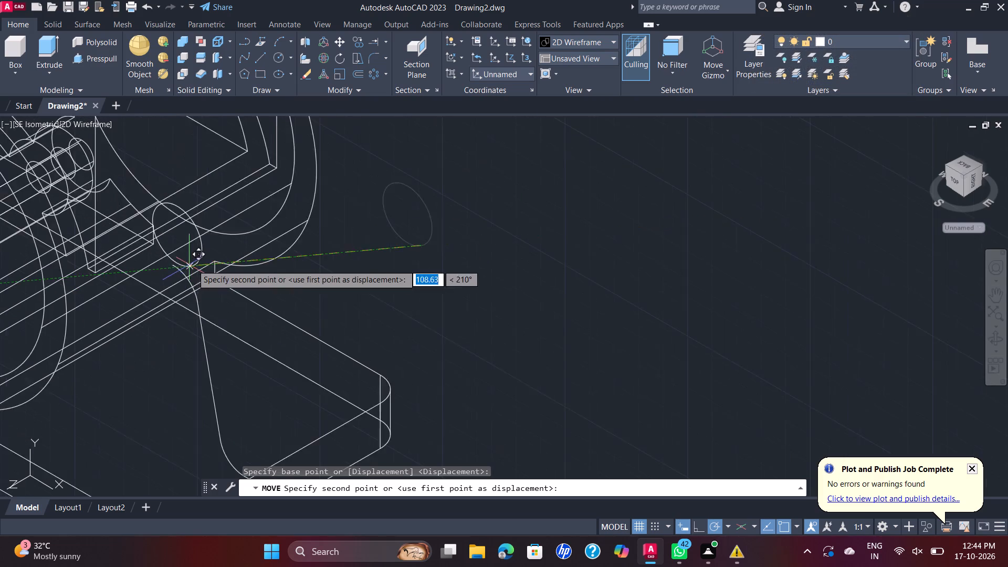
{"action": "scroll", "coordinate": [182, 264], "scroll_direction": "up", "scroll_amount": 2}
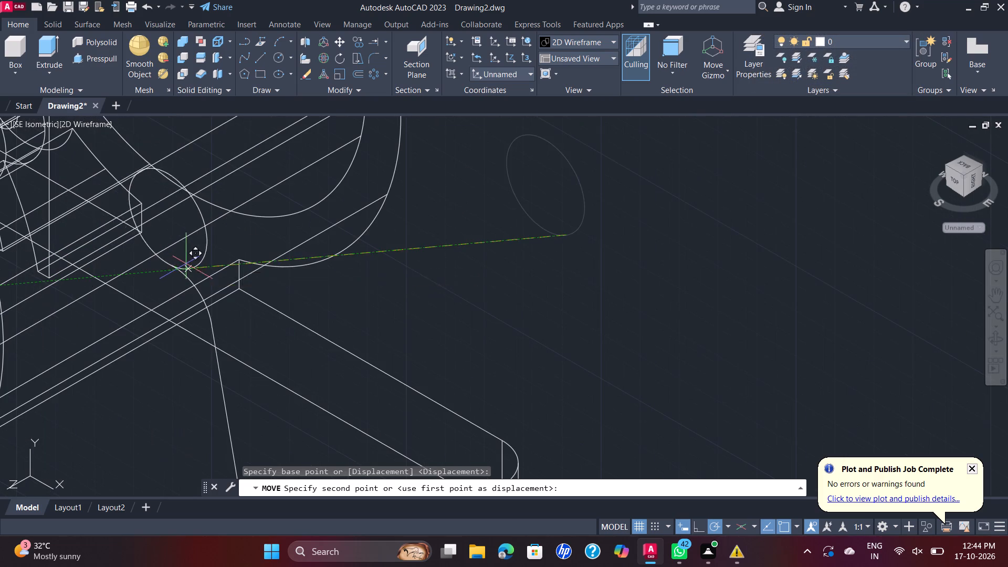
{"action": "scroll", "coordinate": [187, 264], "scroll_direction": "up", "scroll_amount": 2}
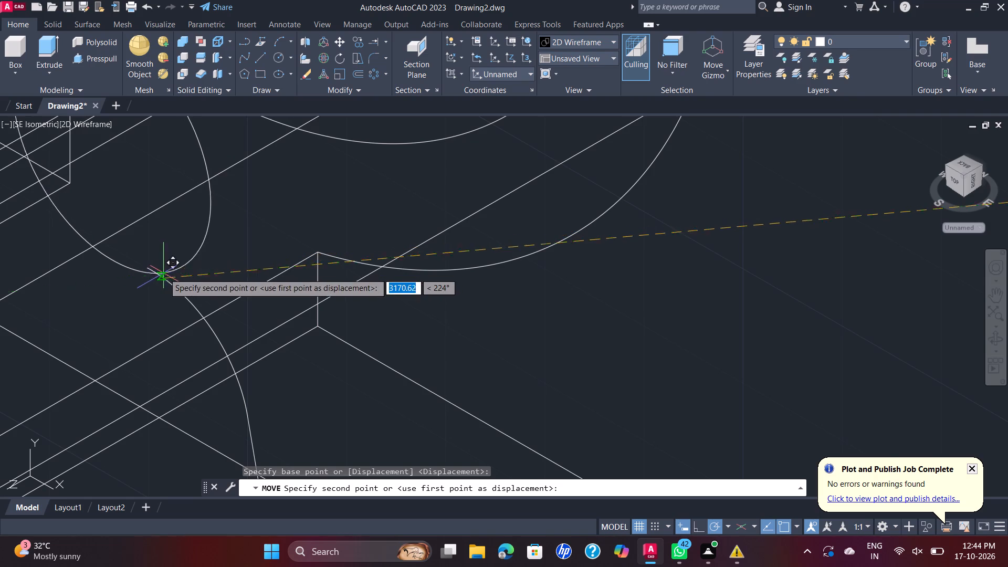
{"action": "left_click", "coordinate": [149, 267]}
Set the visual style to Shades of Gray.
{"action": "scroll", "coordinate": [155, 263], "scroll_direction": "down", "scroll_amount": 3}
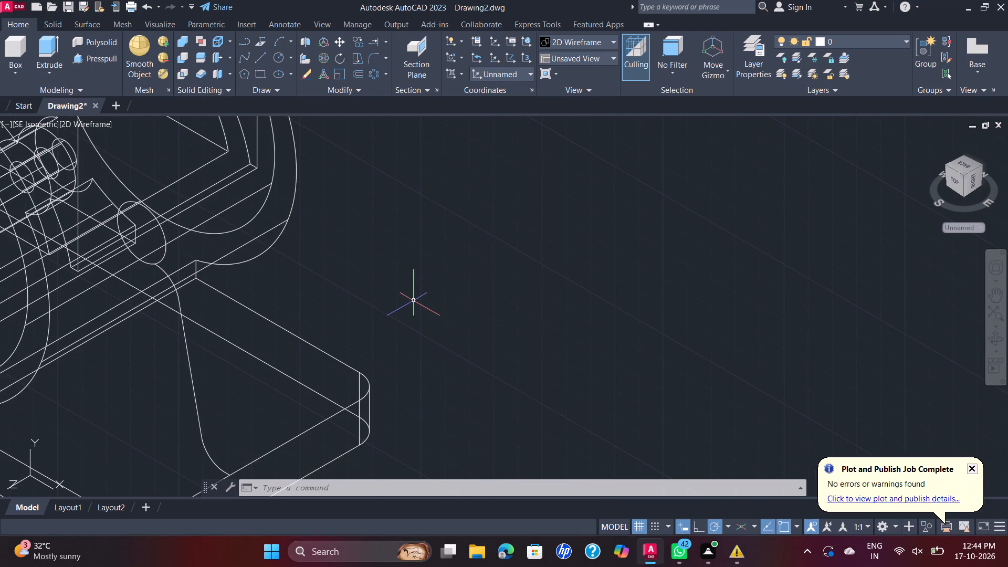
{"action": "scroll", "coordinate": [434, 283], "scroll_direction": "down", "scroll_amount": 3}
{"action": "scroll", "coordinate": [363, 288], "scroll_direction": "up", "scroll_amount": 1}
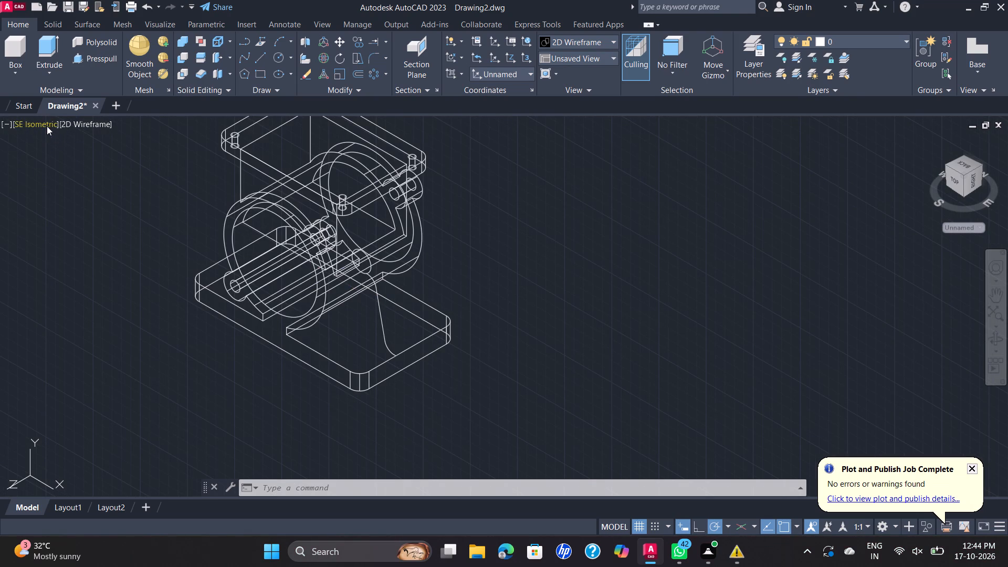
{"action": "scroll", "coordinate": [434, 301], "scroll_direction": "up", "scroll_amount": 2}
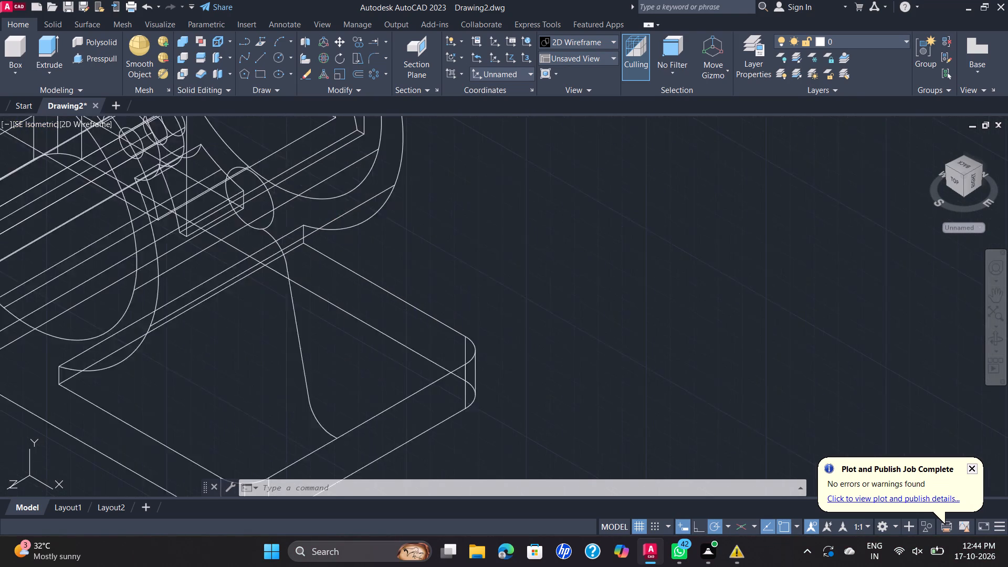
{"action": "scroll", "coordinate": [414, 297], "scroll_direction": "up", "scroll_amount": 1}
{"action": "scroll", "coordinate": [260, 190], "scroll_direction": "down", "scroll_amount": 1}
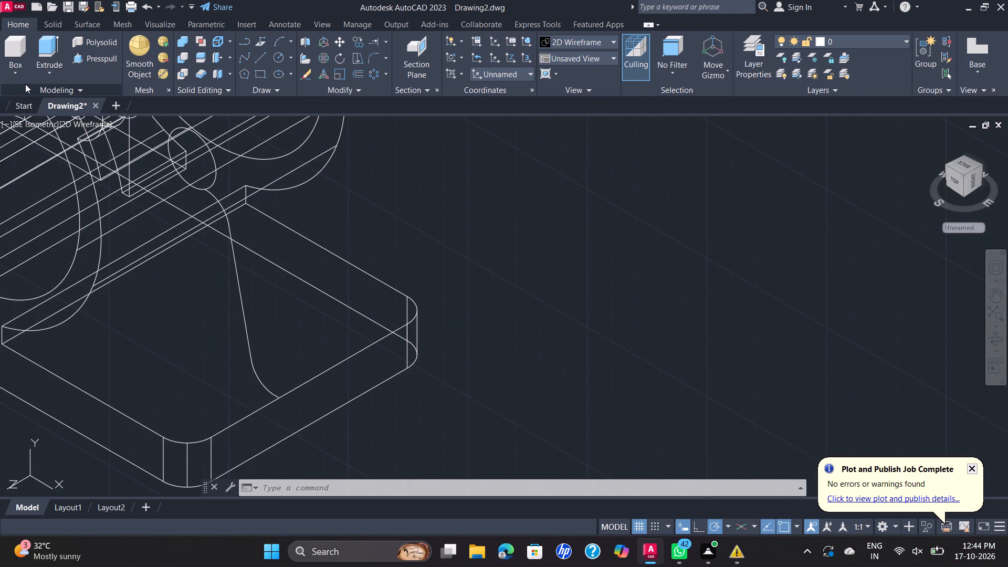
{"action": "left_click", "coordinate": [38, 128]}
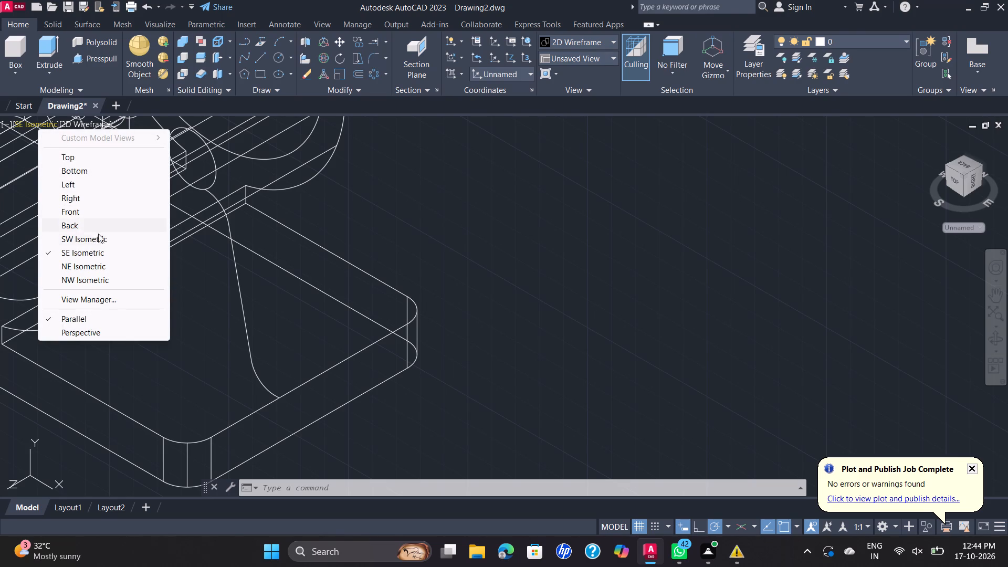
{"action": "left_click", "coordinate": [35, 120]}
{"action": "left_click", "coordinate": [96, 124]}
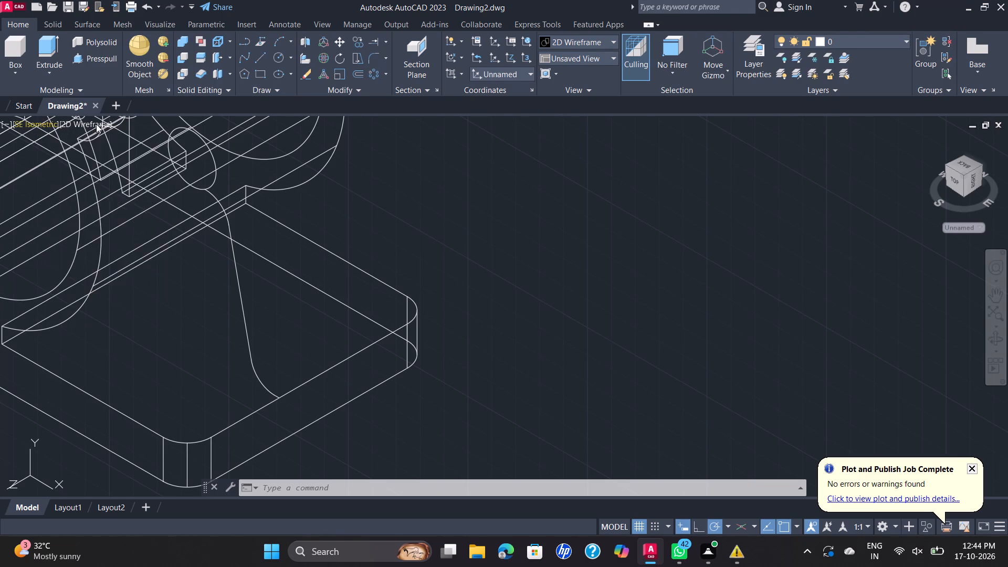
{"action": "left_click", "coordinate": [169, 238]}
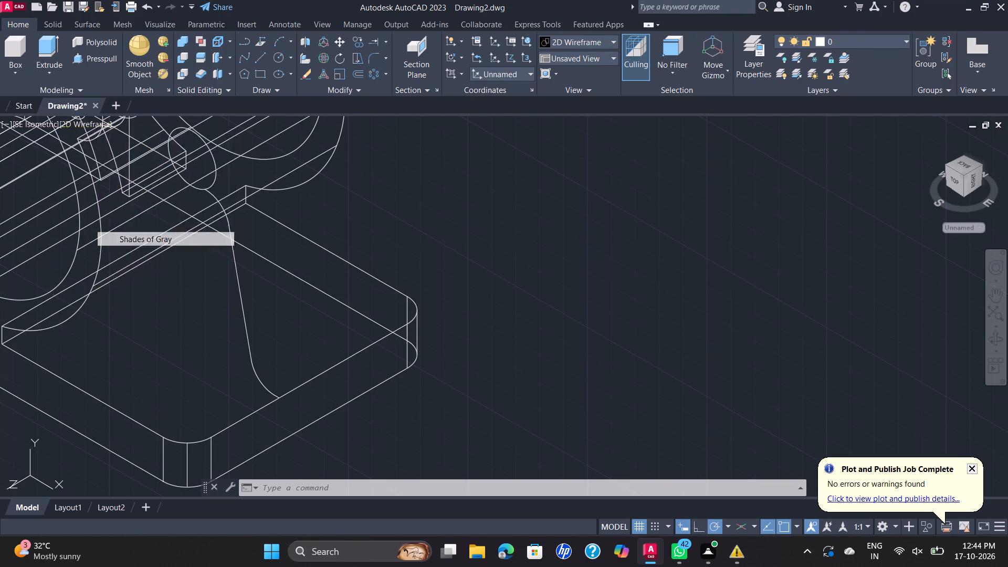
Examine how the circle and S-shaped curve sit against the cylinder and base plate.
{"action": "scroll", "coordinate": [258, 207], "scroll_direction": "up", "scroll_amount": 1}
{"action": "scroll", "coordinate": [260, 206], "scroll_direction": "down", "scroll_amount": 1}
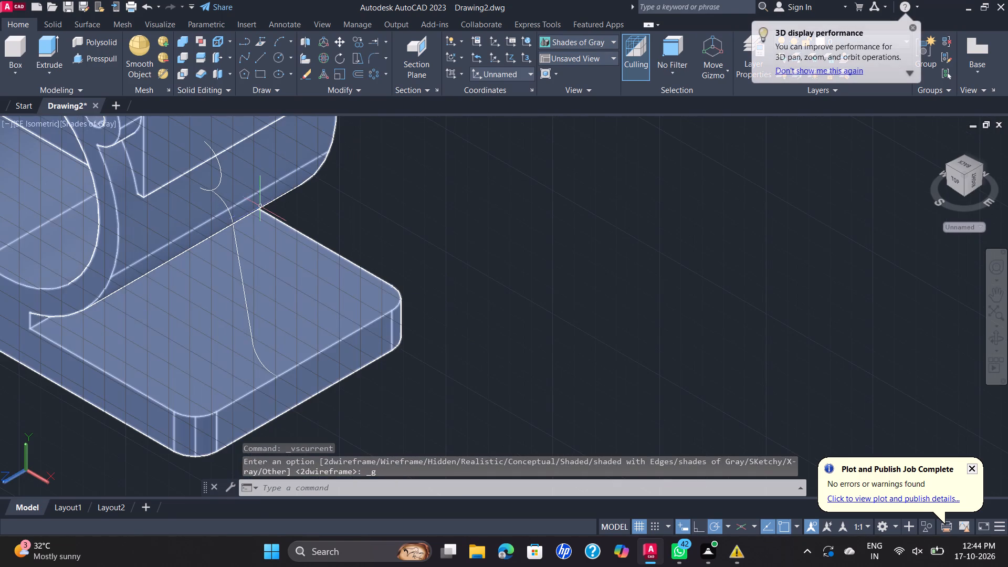
{"action": "middle_click_drag", "start_coordinate": [220, 175], "coordinate": [282, 257]}
{"action": "scroll", "coordinate": [293, 259], "scroll_direction": "up", "scroll_amount": 1}
{"action": "scroll", "coordinate": [224, 346], "scroll_direction": "down", "scroll_amount": 1}
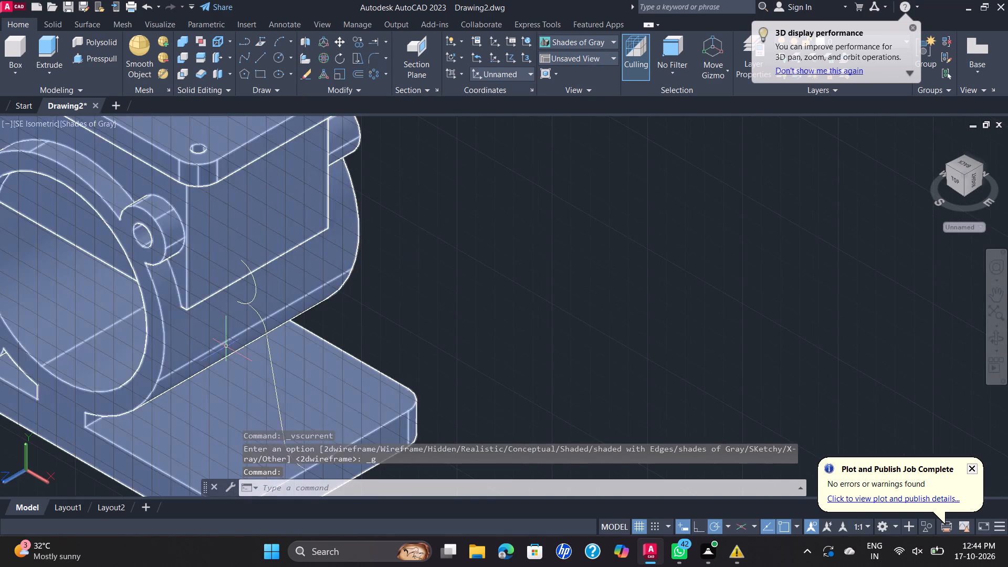
{"action": "middle_click_drag", "start_coordinate": [226, 346], "coordinate": [256, 276]}
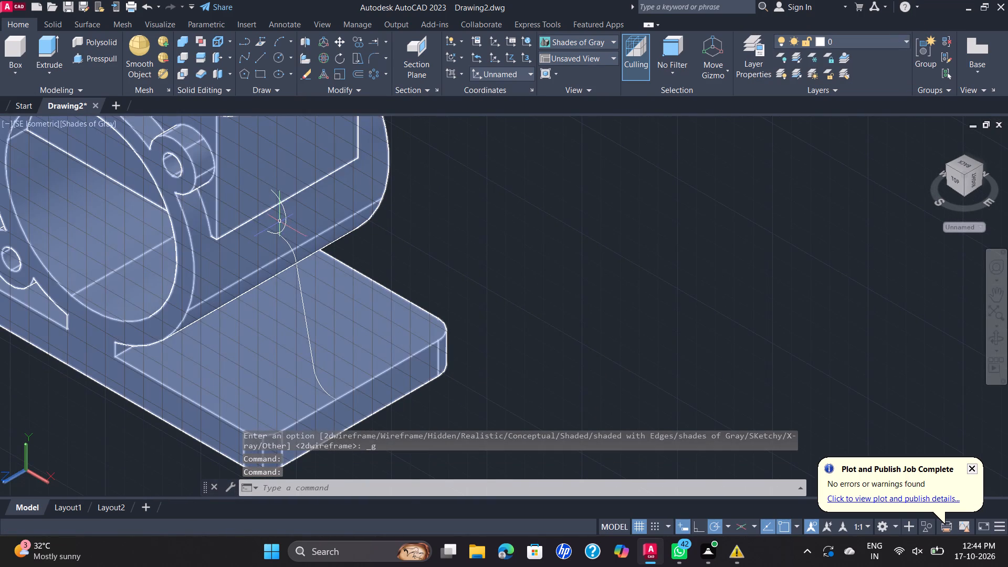
{"action": "scroll", "coordinate": [287, 222], "scroll_direction": "up", "scroll_amount": 2}
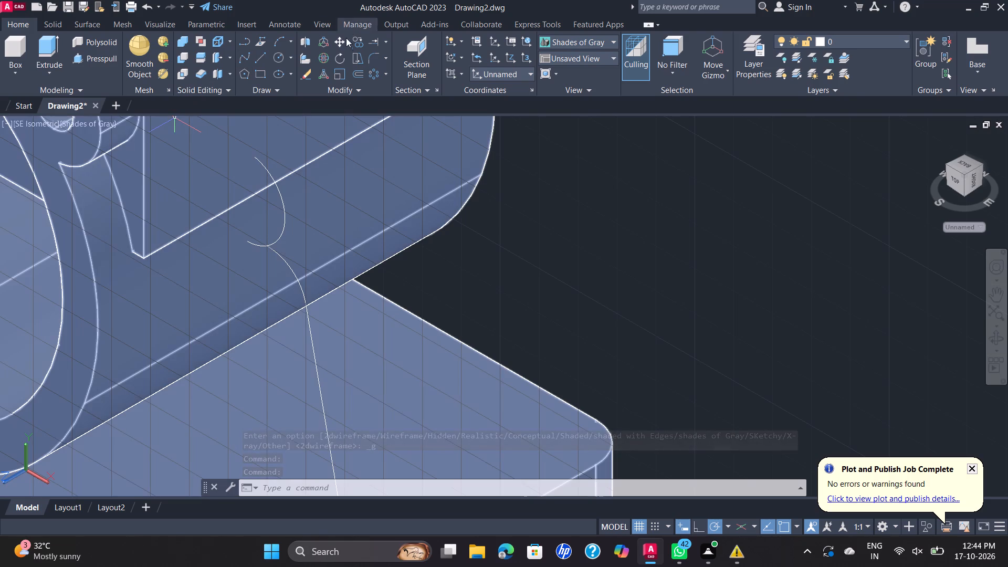
{"action": "scroll", "coordinate": [415, 129], "scroll_direction": "down", "scroll_amount": 2}
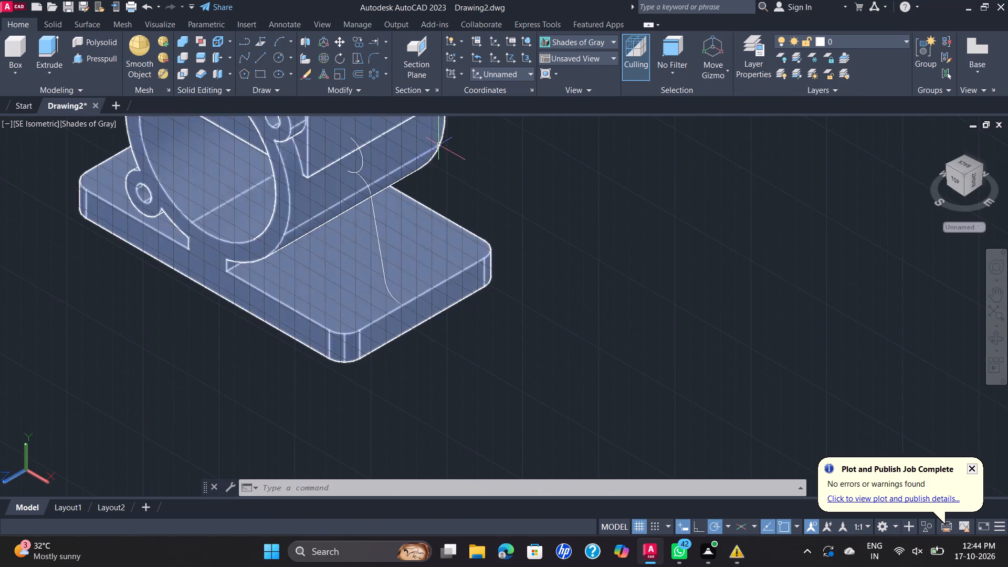
{"action": "middle_click_drag", "start_coordinate": [439, 145], "coordinate": [497, 207]}
{"action": "scroll", "coordinate": [499, 207], "scroll_direction": "down", "scroll_amount": 1}
{"action": "scroll", "coordinate": [496, 216], "scroll_direction": "up", "scroll_amount": 1}
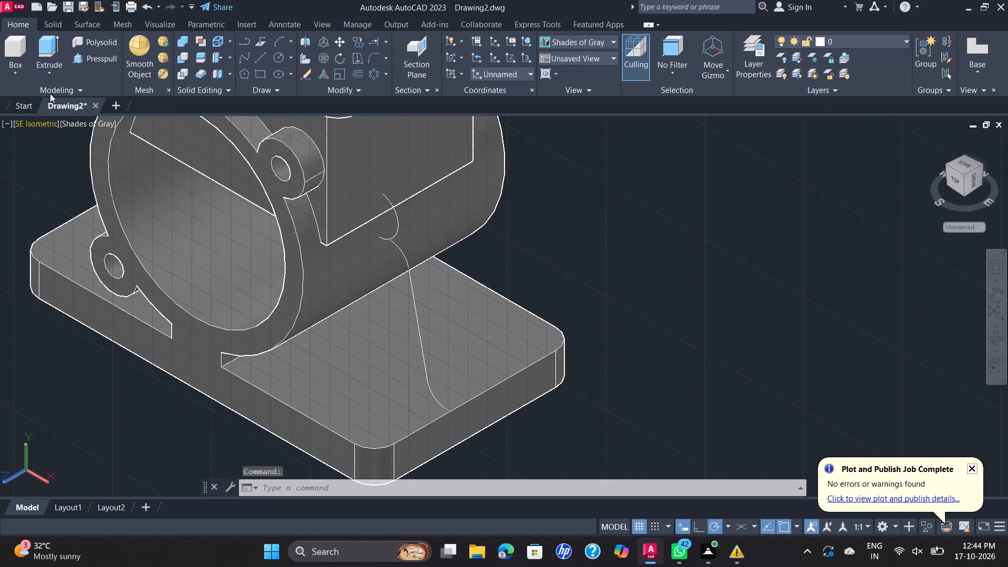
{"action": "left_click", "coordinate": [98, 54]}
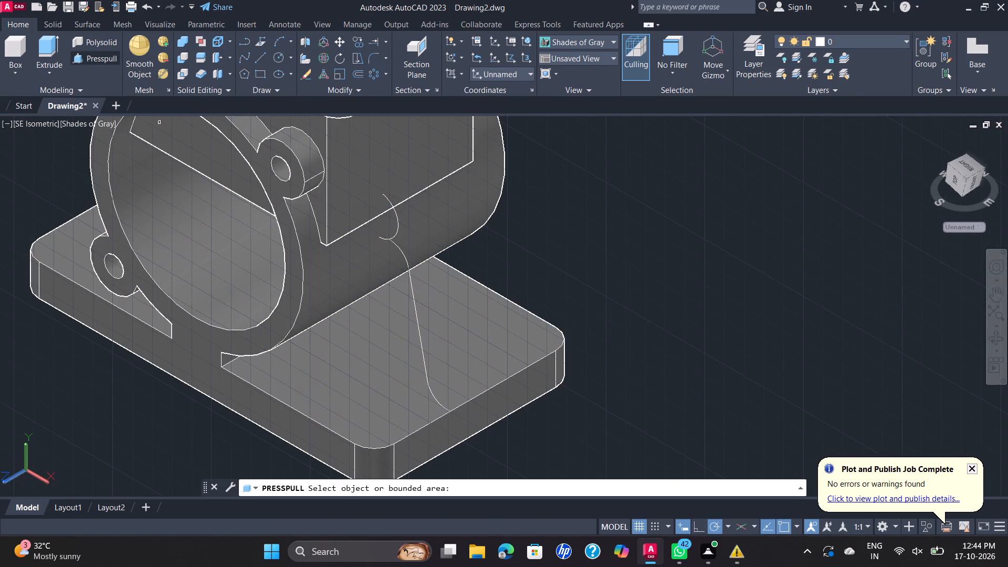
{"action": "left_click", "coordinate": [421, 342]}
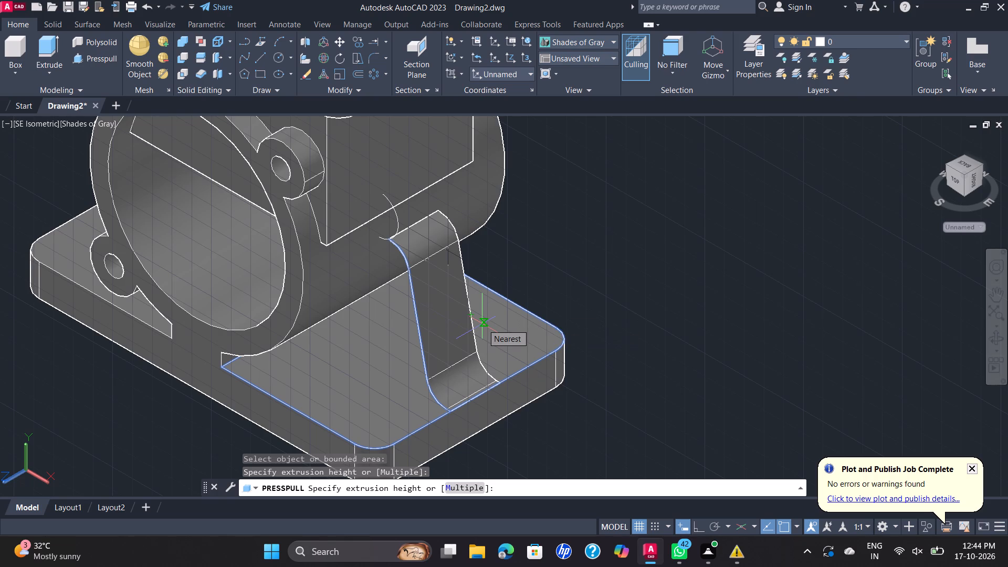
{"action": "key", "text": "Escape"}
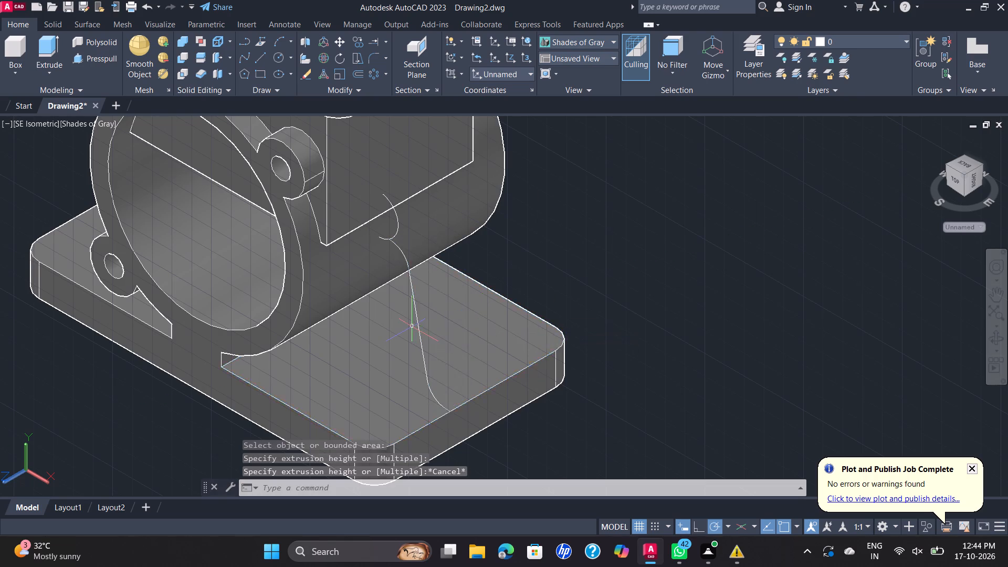
Remove the circle at the upper end of the S-shaped curve with the Trim tool.
{"action": "scroll", "coordinate": [397, 227], "scroll_direction": "up", "scroll_amount": 2}
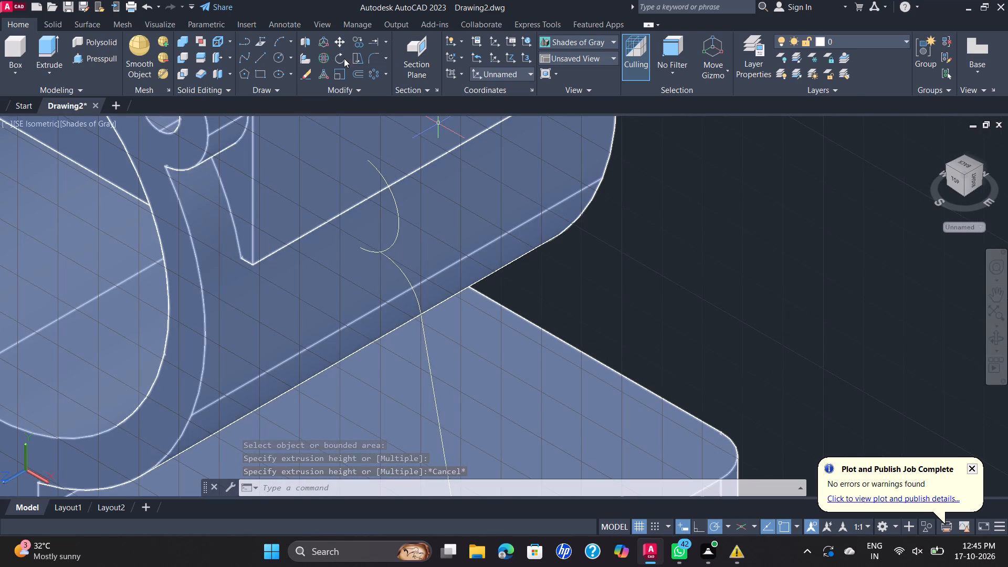
{"action": "left_click", "coordinate": [385, 36]}
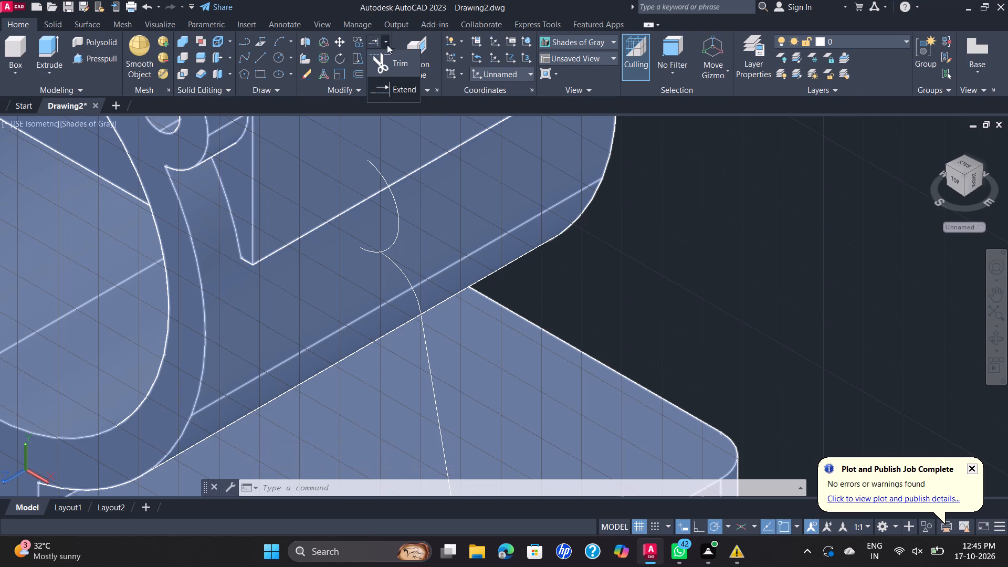
{"action": "left_click", "coordinate": [396, 66]}
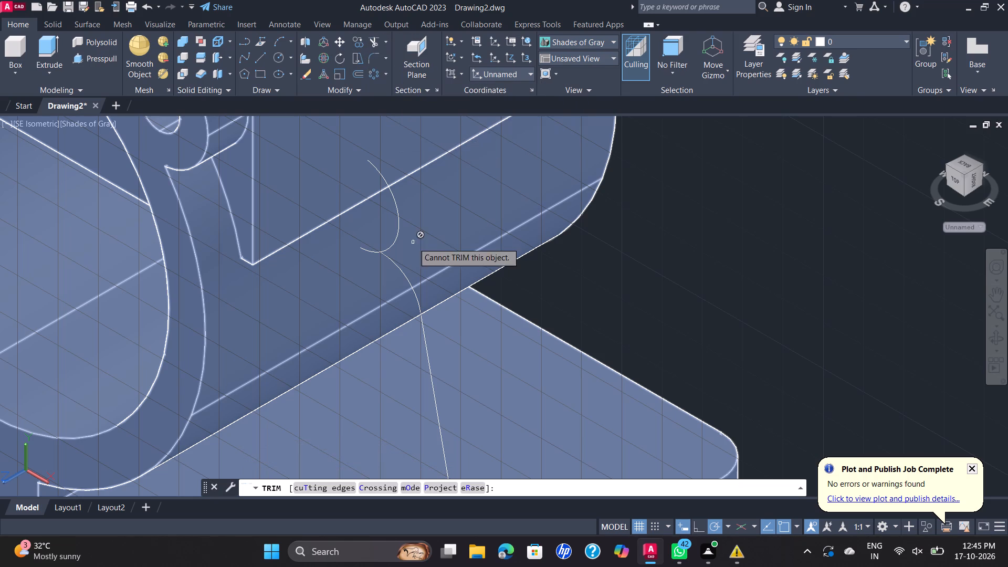
{"action": "scroll", "coordinate": [388, 250], "scroll_direction": "up", "scroll_amount": 4}
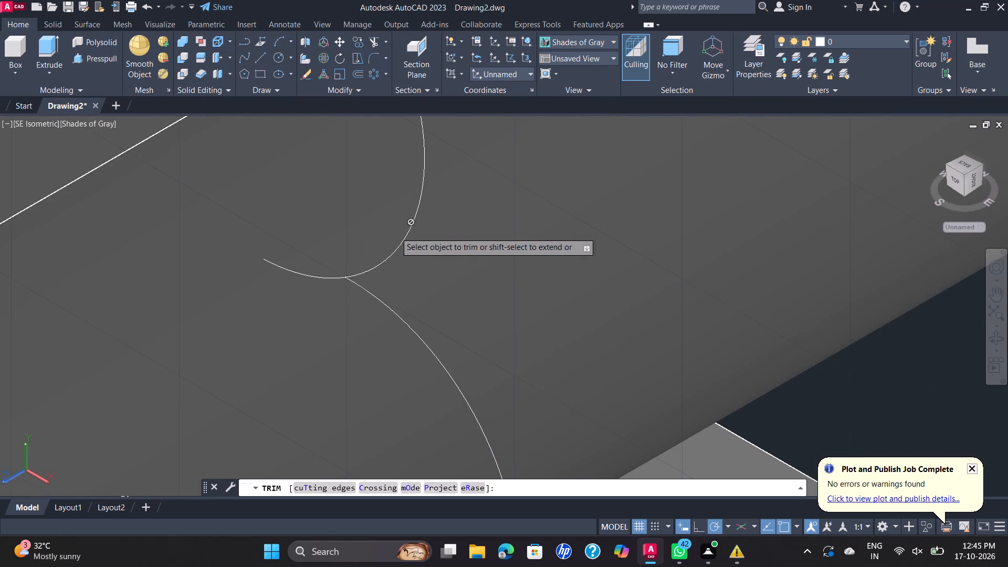
{"action": "scroll", "coordinate": [412, 228], "scroll_direction": "up", "scroll_amount": 1}
{"action": "scroll", "coordinate": [408, 226], "scroll_direction": "down", "scroll_amount": 2}
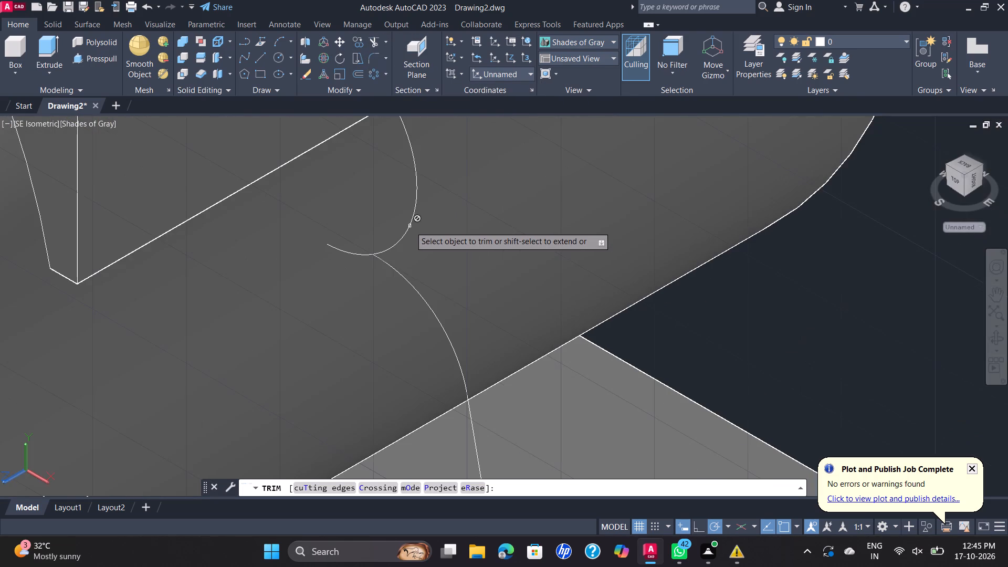
{"action": "scroll", "coordinate": [410, 226], "scroll_direction": "up", "scroll_amount": 8}
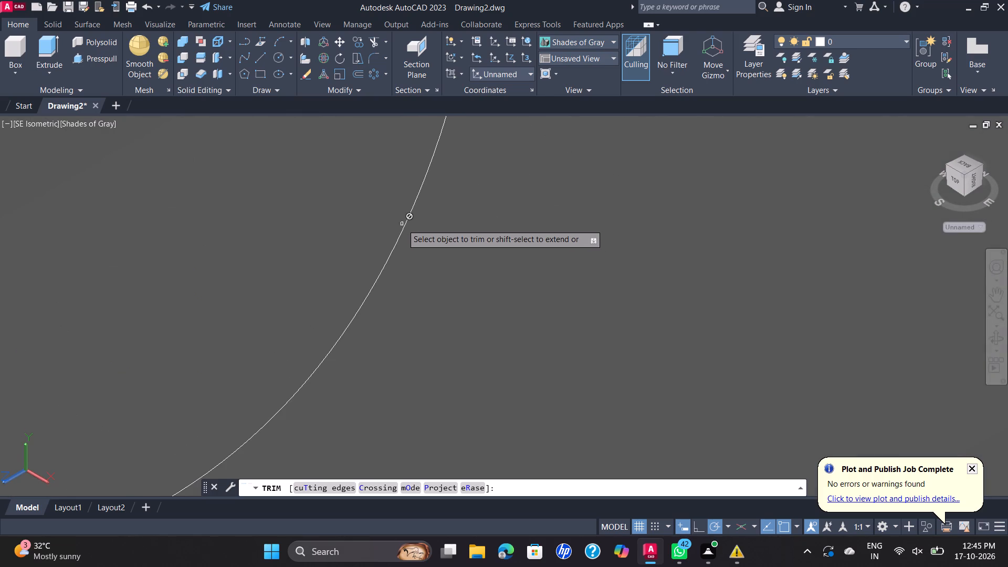
{"action": "left_click", "coordinate": [406, 223]}
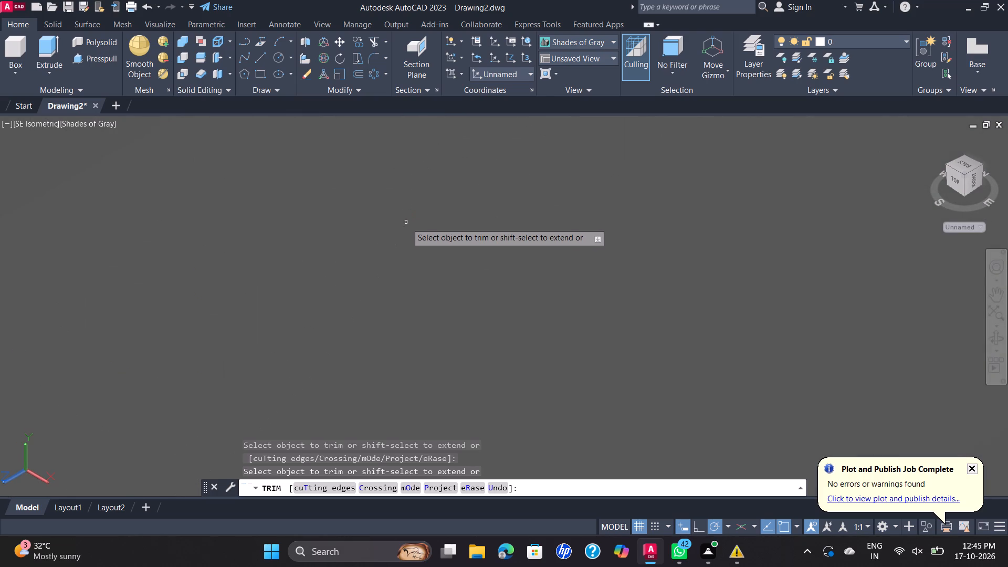
{"action": "scroll", "coordinate": [406, 223], "scroll_direction": "down", "scroll_amount": 14}
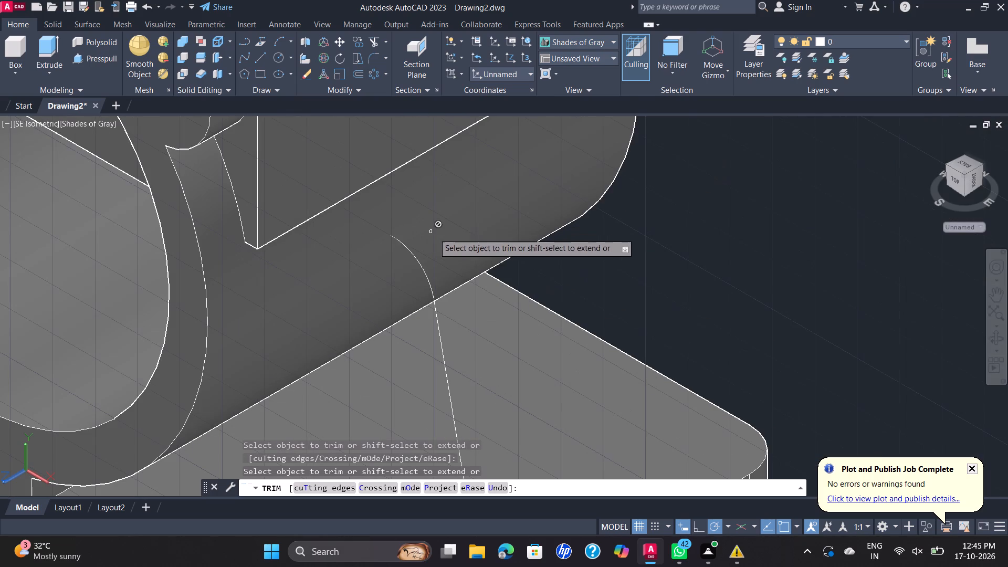
{"action": "scroll", "coordinate": [597, 225], "scroll_direction": "down", "scroll_amount": 1}
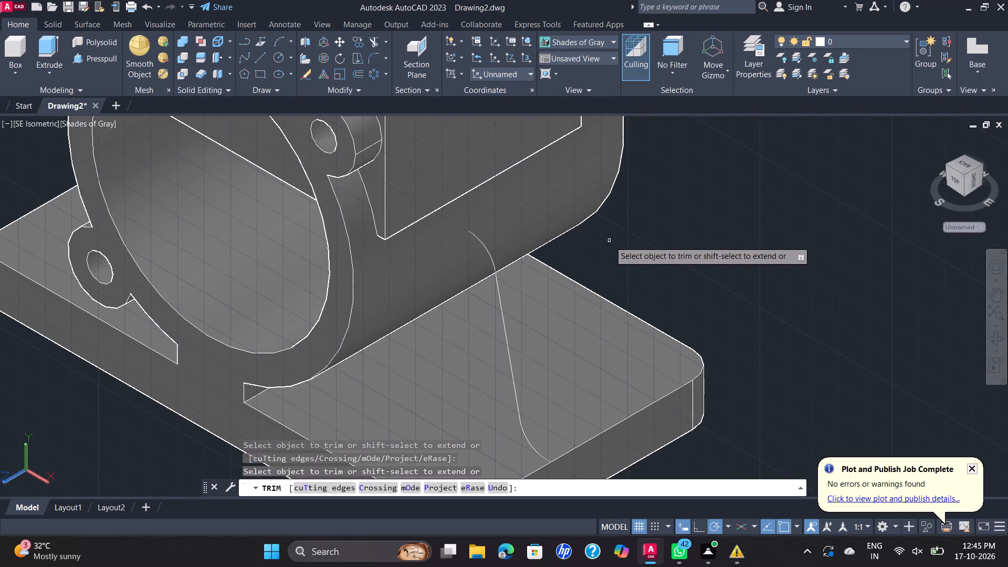
{"action": "scroll", "coordinate": [443, 225], "scroll_direction": "up", "scroll_amount": 3}
{"action": "scroll", "coordinate": [488, 246], "scroll_direction": "up", "scroll_amount": 5}
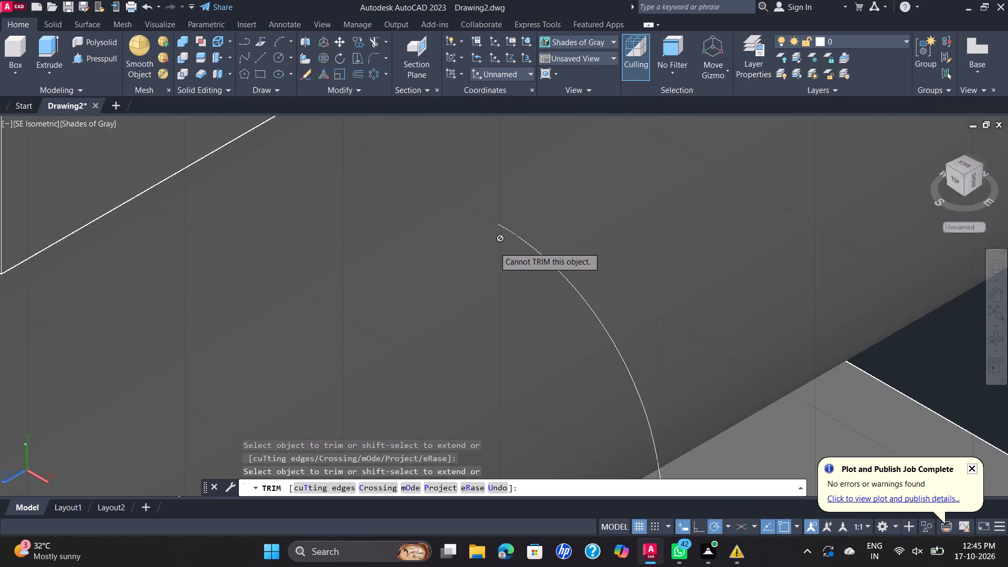
{"action": "scroll", "coordinate": [490, 246], "scroll_direction": "down", "scroll_amount": 4}
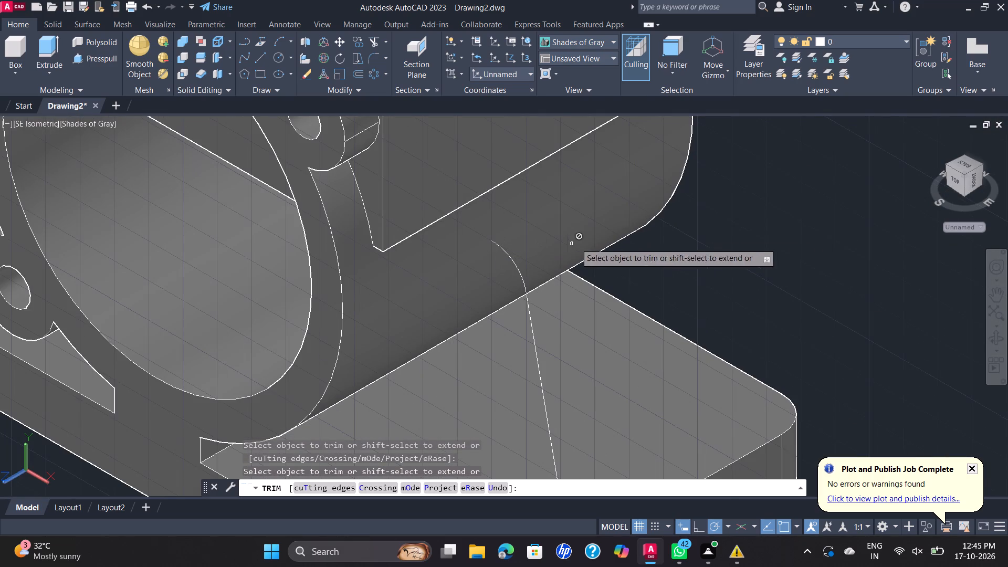
{"action": "scroll", "coordinate": [791, 247], "scroll_direction": "down", "scroll_amount": 1}
{"action": "key", "text": "grave"}
{"action": "key", "text": "Escape"}
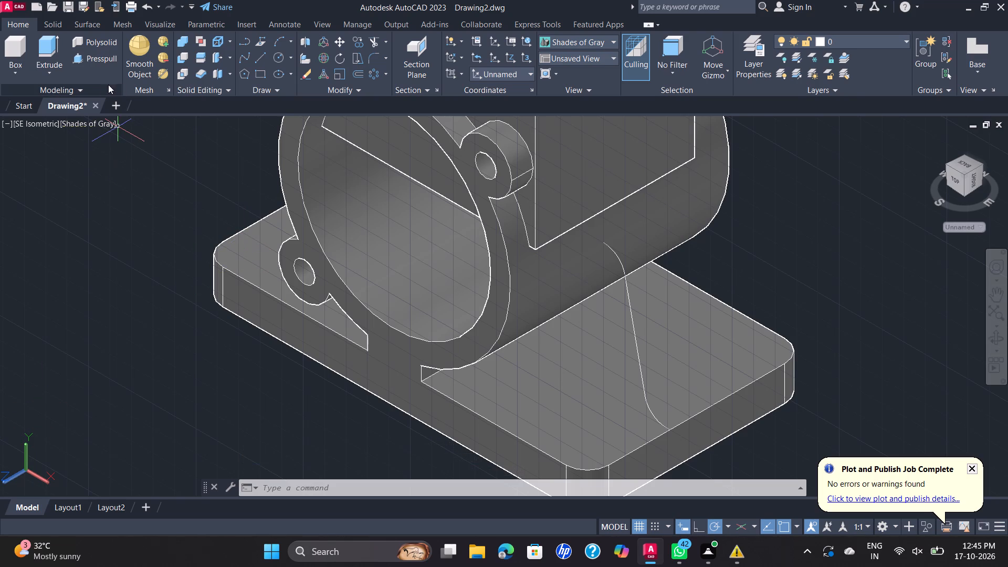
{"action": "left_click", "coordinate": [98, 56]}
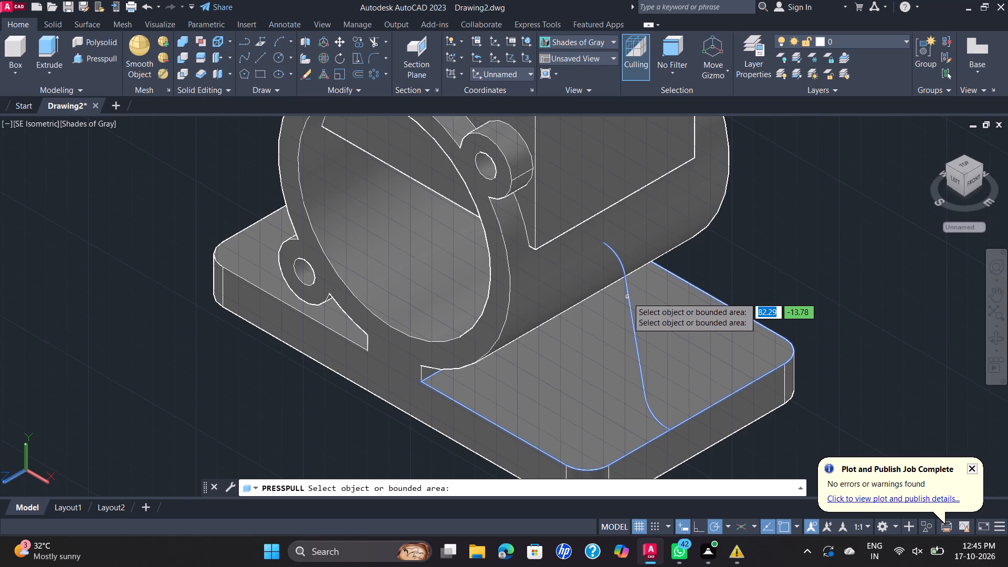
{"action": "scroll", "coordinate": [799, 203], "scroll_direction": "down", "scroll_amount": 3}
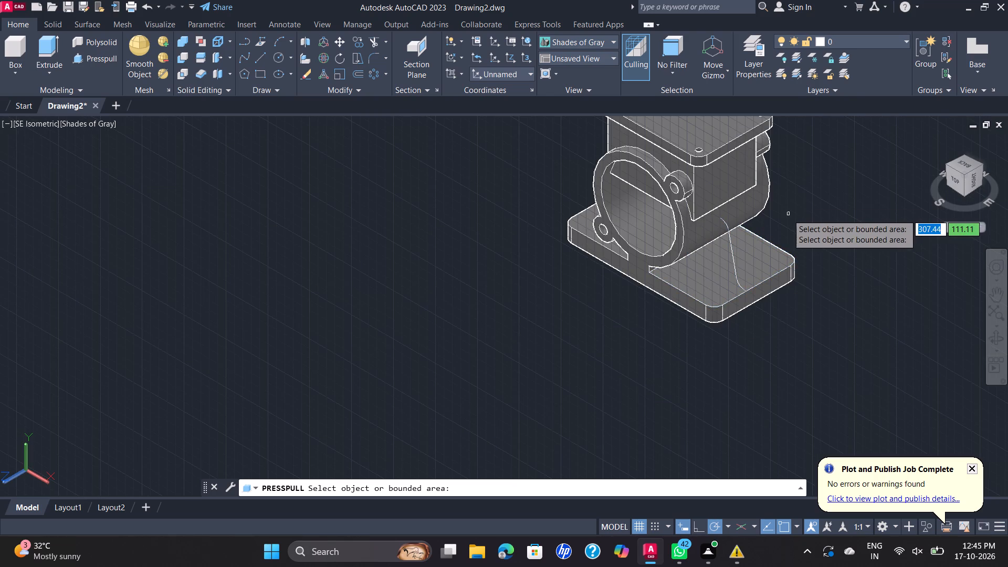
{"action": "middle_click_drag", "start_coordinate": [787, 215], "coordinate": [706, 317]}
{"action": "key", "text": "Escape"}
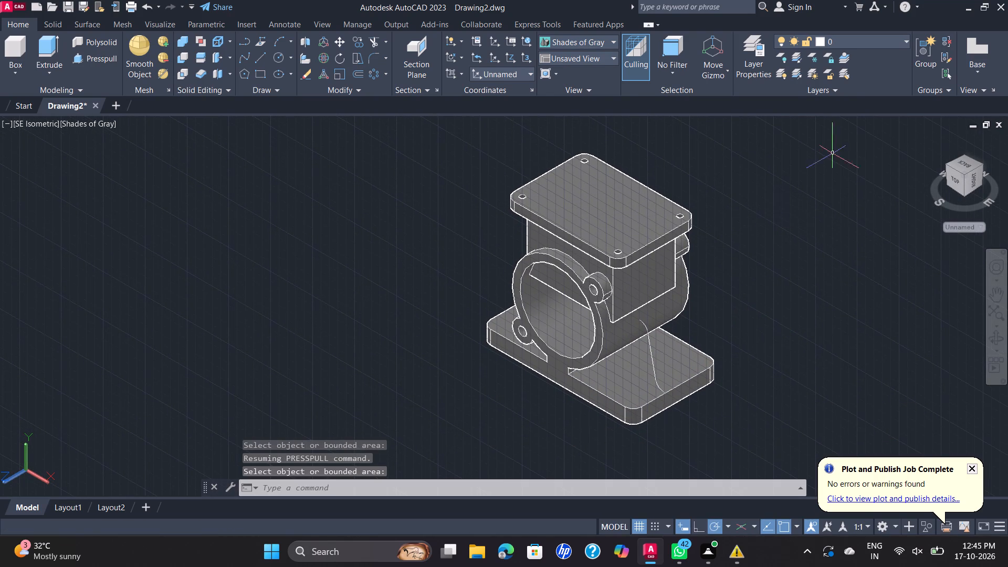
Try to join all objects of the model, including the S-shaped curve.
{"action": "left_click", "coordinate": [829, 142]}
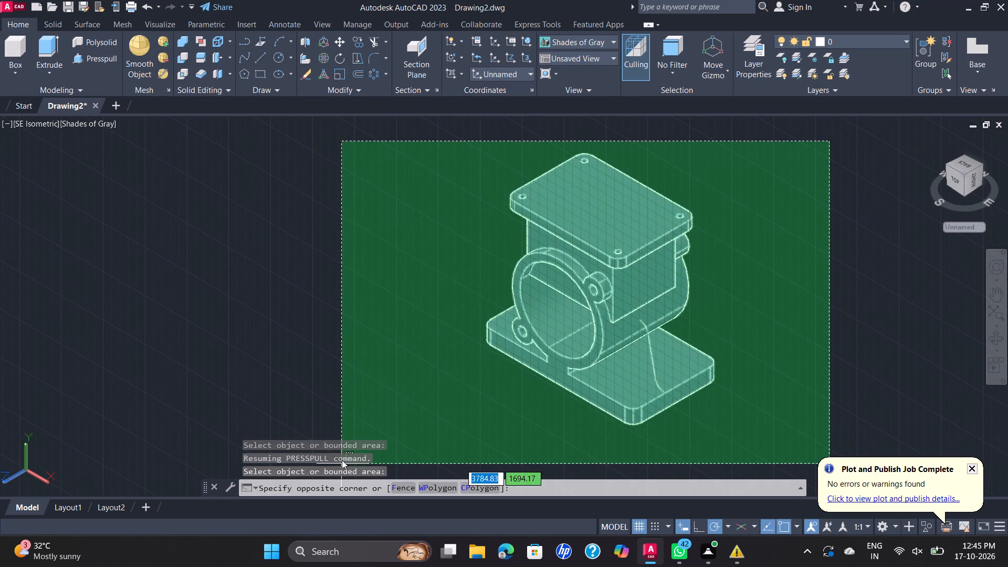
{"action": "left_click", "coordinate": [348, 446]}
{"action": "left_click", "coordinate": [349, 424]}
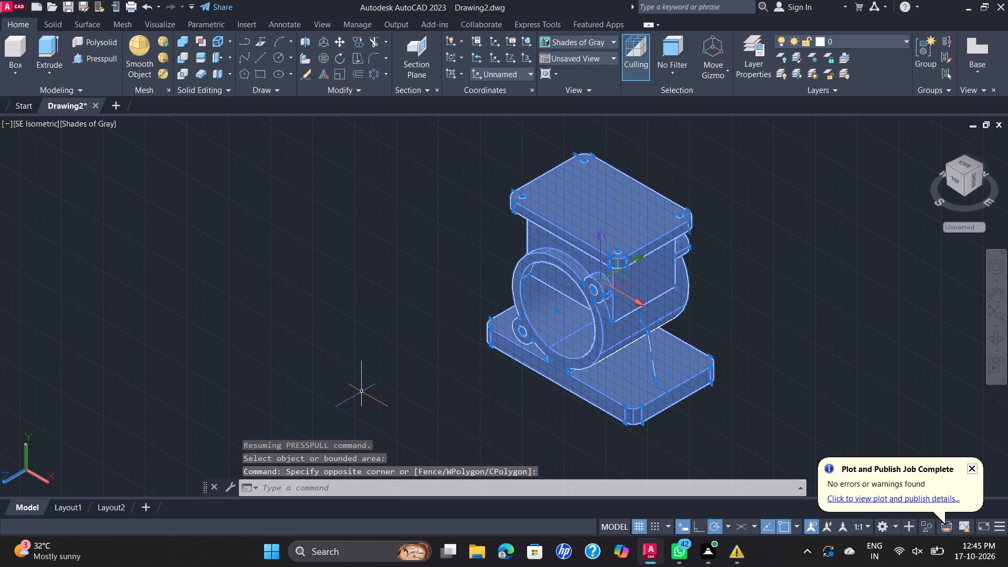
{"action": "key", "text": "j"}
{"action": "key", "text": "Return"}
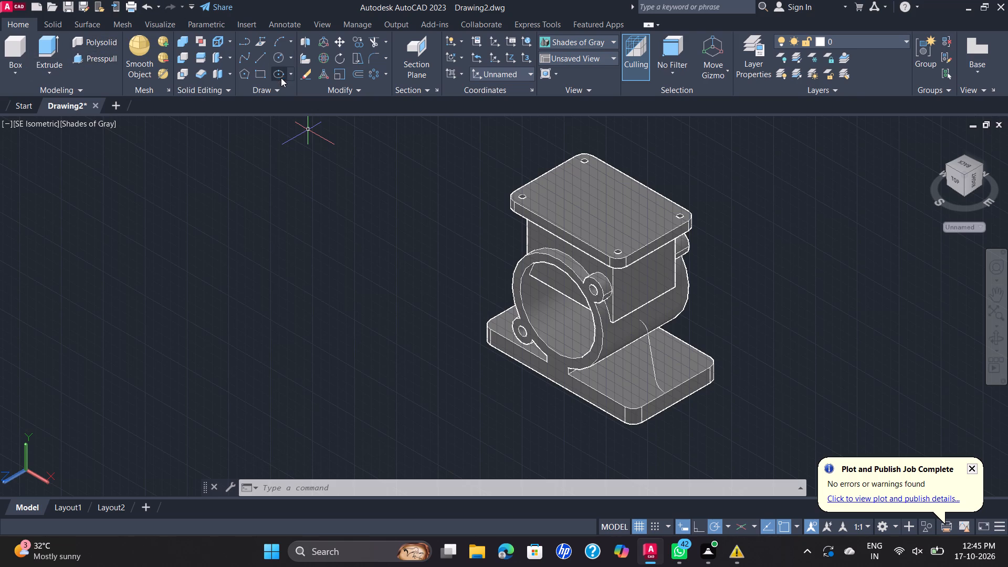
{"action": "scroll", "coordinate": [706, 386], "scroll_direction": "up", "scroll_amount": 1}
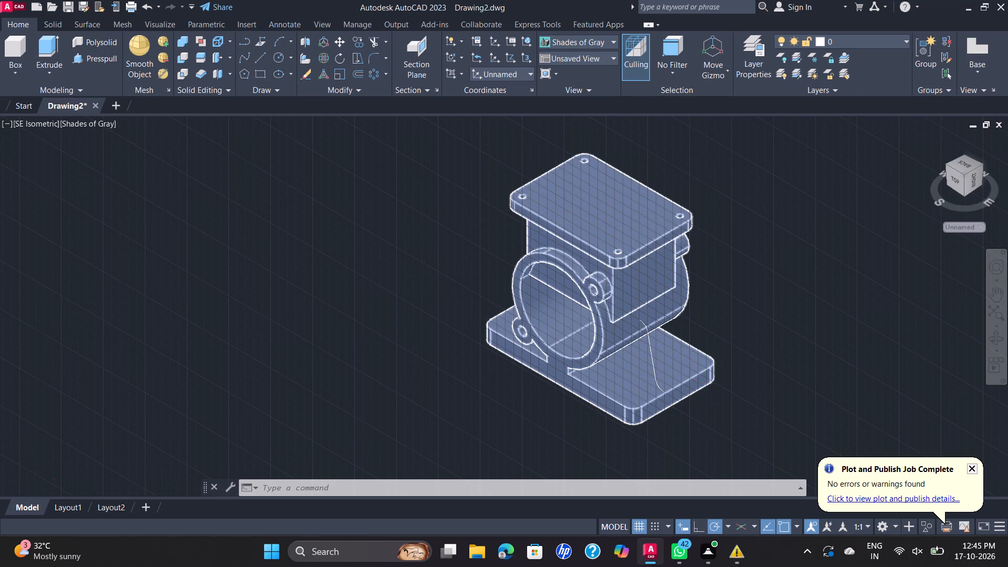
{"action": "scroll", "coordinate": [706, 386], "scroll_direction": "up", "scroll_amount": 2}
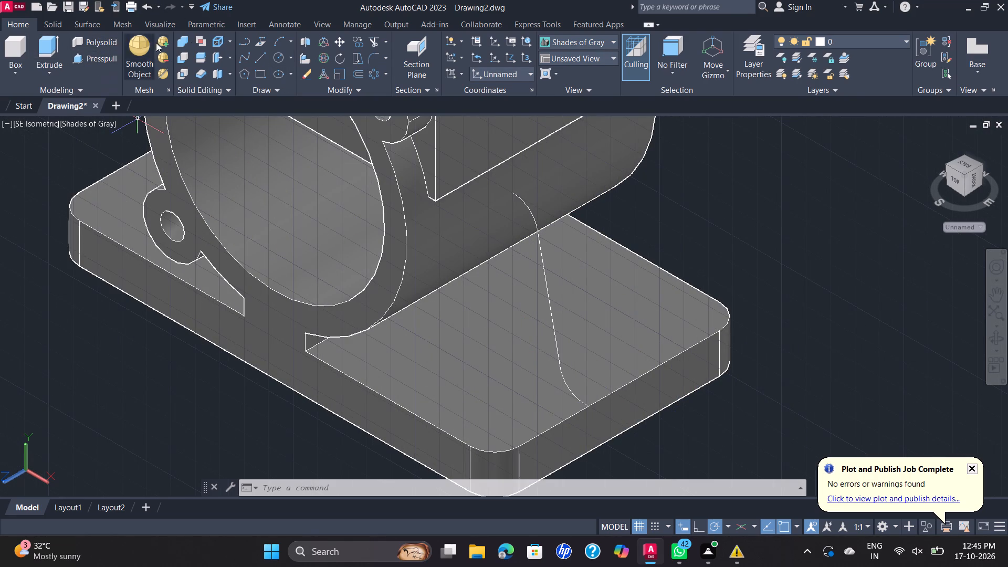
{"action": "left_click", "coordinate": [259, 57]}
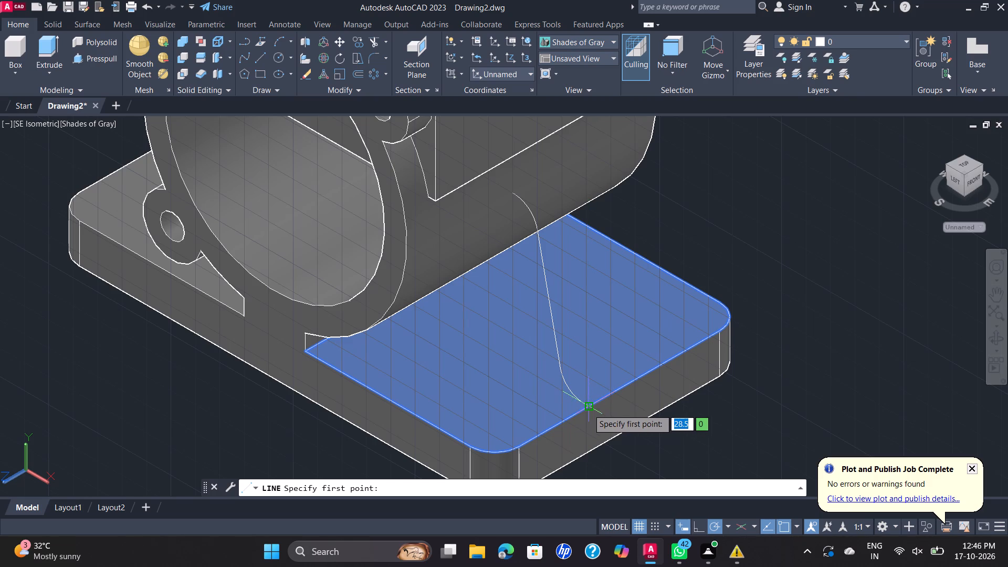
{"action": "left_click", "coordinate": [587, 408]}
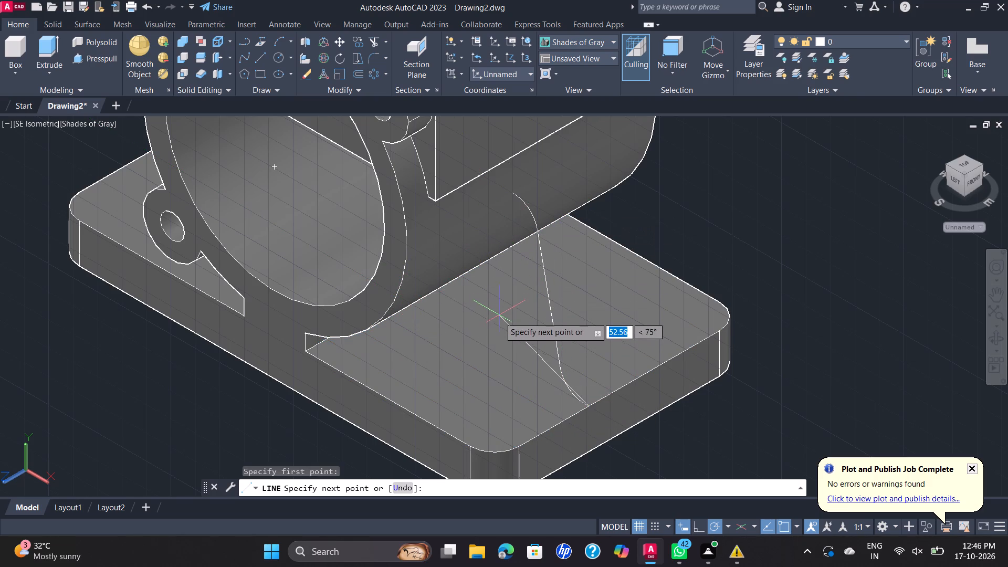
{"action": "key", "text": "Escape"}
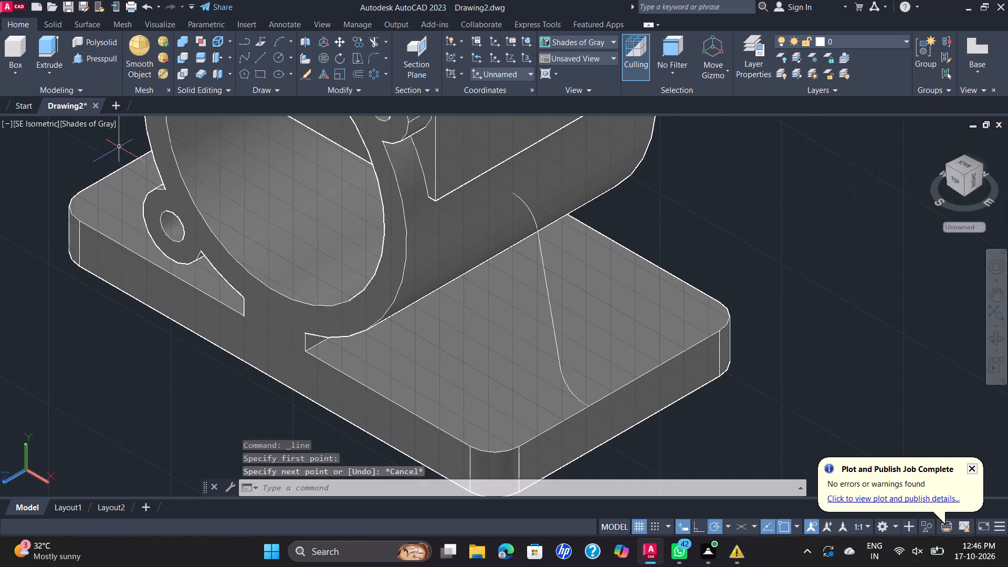
Set the visual style to 2D Wireframe.
{"action": "left_click", "coordinate": [78, 119]}
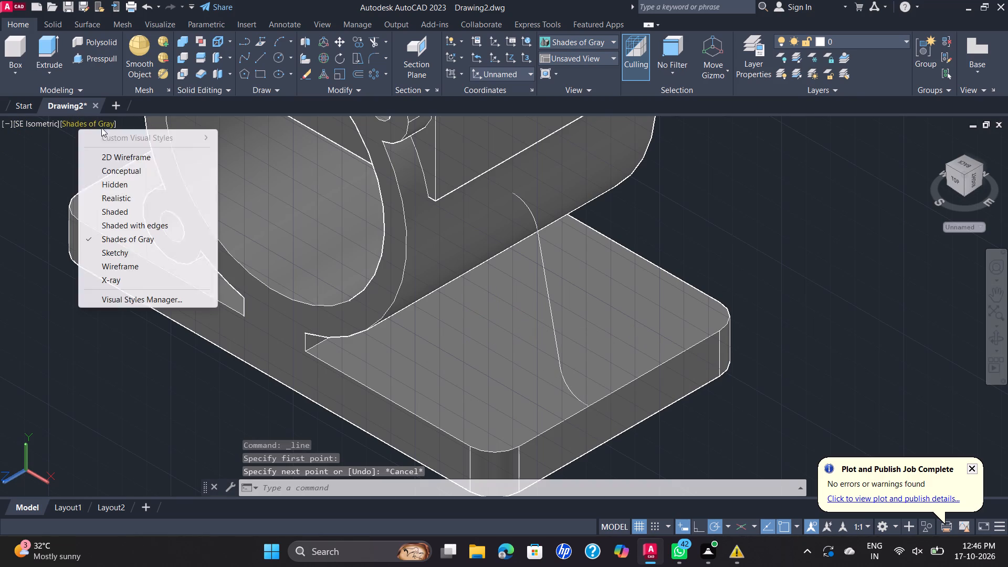
{"action": "left_click", "coordinate": [133, 153]}
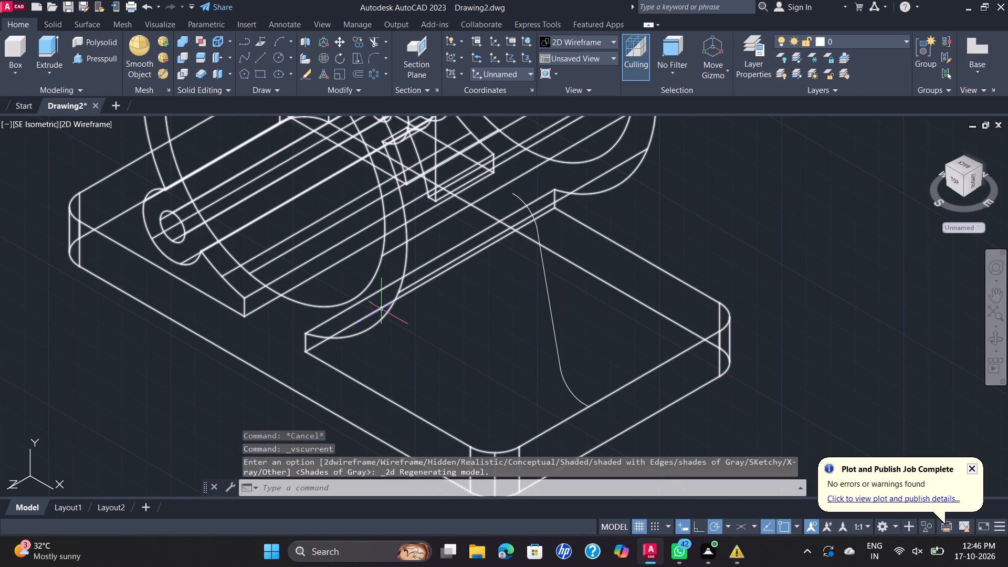
Draw two connected lines from the S-shaped curve's lower end straight across the base to the cylinder's underside and up to the curve's upper end.
{"action": "left_click", "coordinate": [262, 55]}
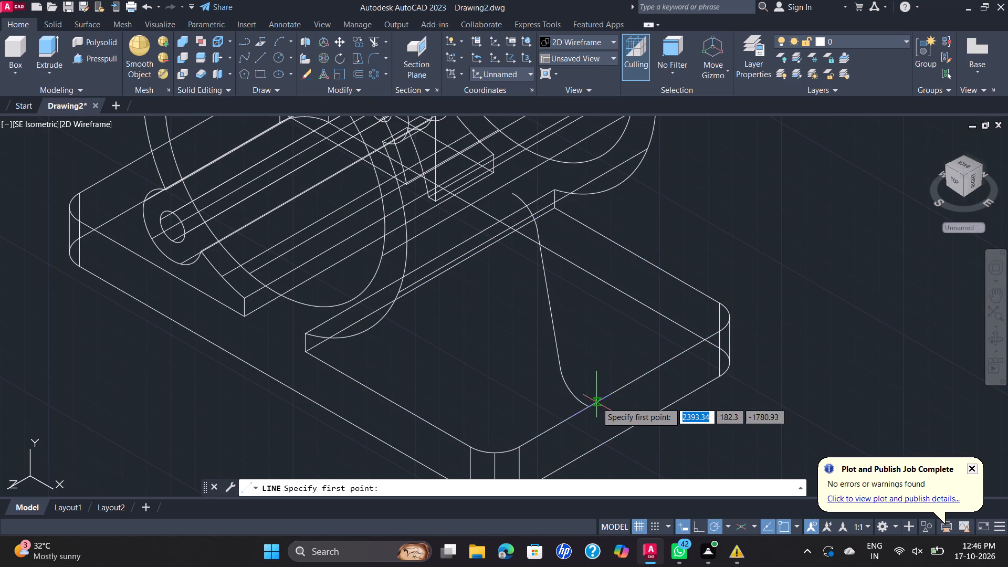
{"action": "left_click", "coordinate": [587, 407]}
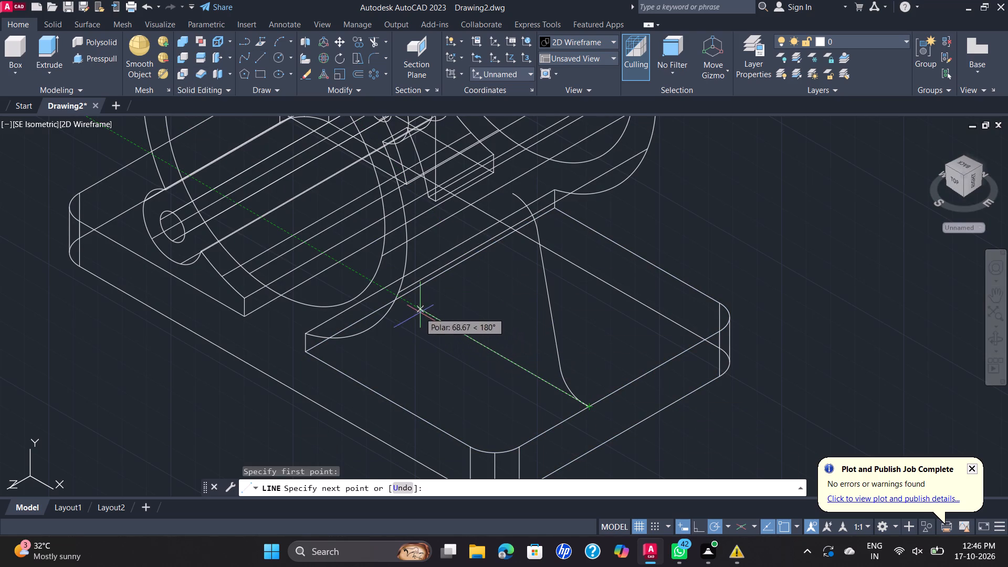
{"action": "left_click", "coordinate": [401, 297]}
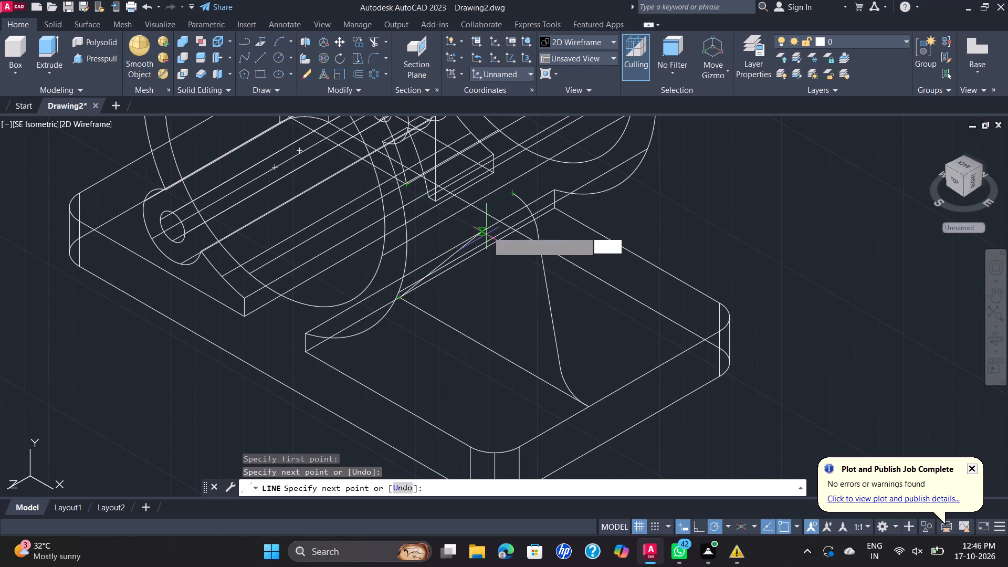
{"action": "left_click", "coordinate": [513, 192]}
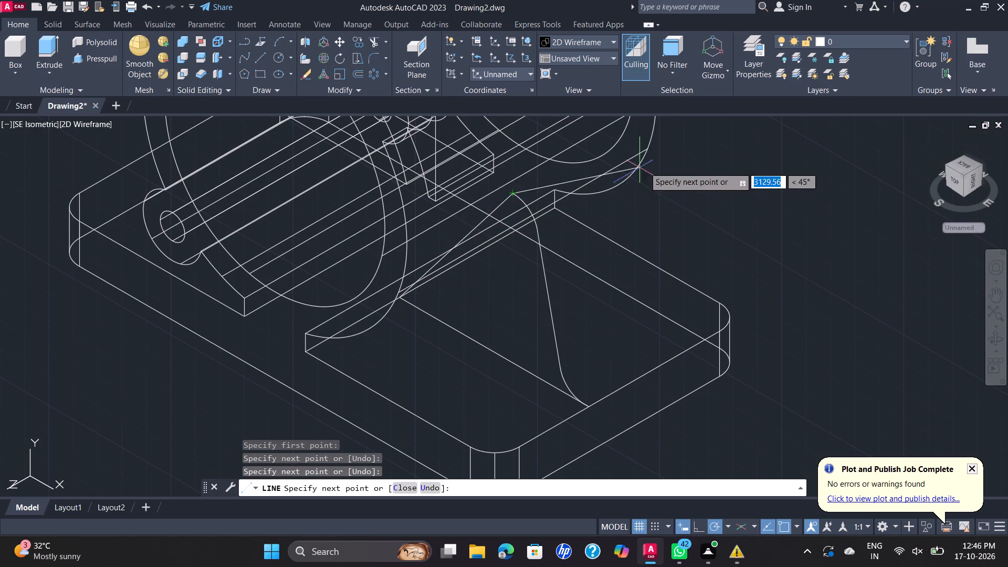
{"action": "key", "text": "Escape"}
Select all objects of the model and join the two new lines and S-shaped curve into a profile.
{"action": "scroll", "coordinate": [758, 191], "scroll_direction": "down", "scroll_amount": 3}
{"action": "middle_click_drag", "start_coordinate": [750, 196], "coordinate": [719, 274]}
{"action": "left_click_drag", "start_coordinate": [793, 168], "coordinate": [773, 164]}
{"action": "left_click", "coordinate": [429, 402]}
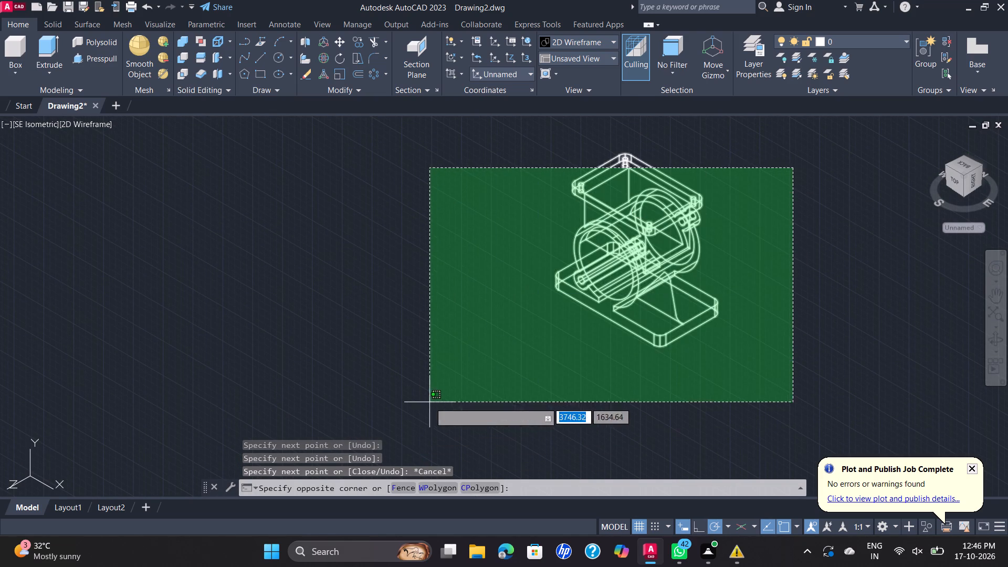
{"action": "key", "text": "j"}
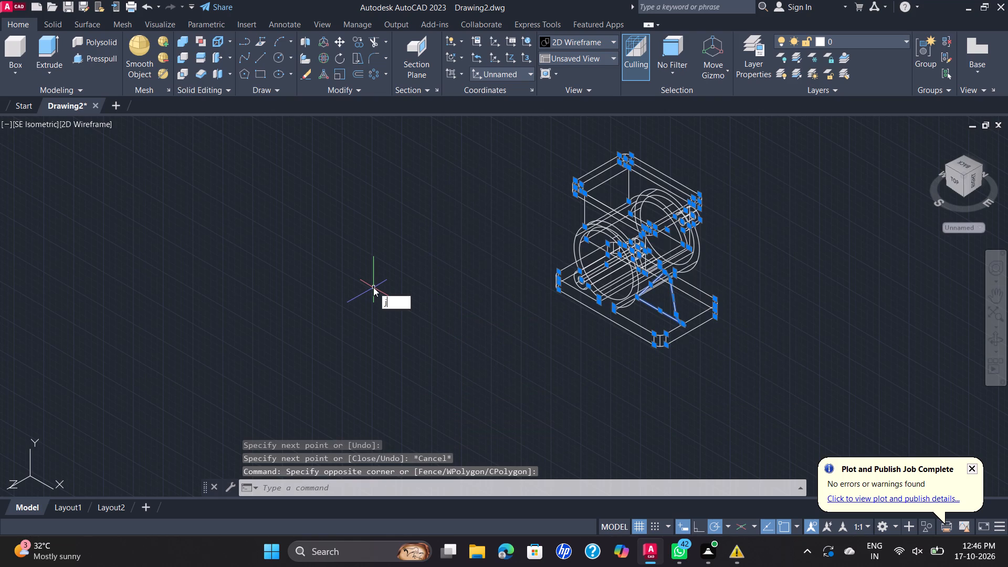
{"action": "key", "text": "Return"}
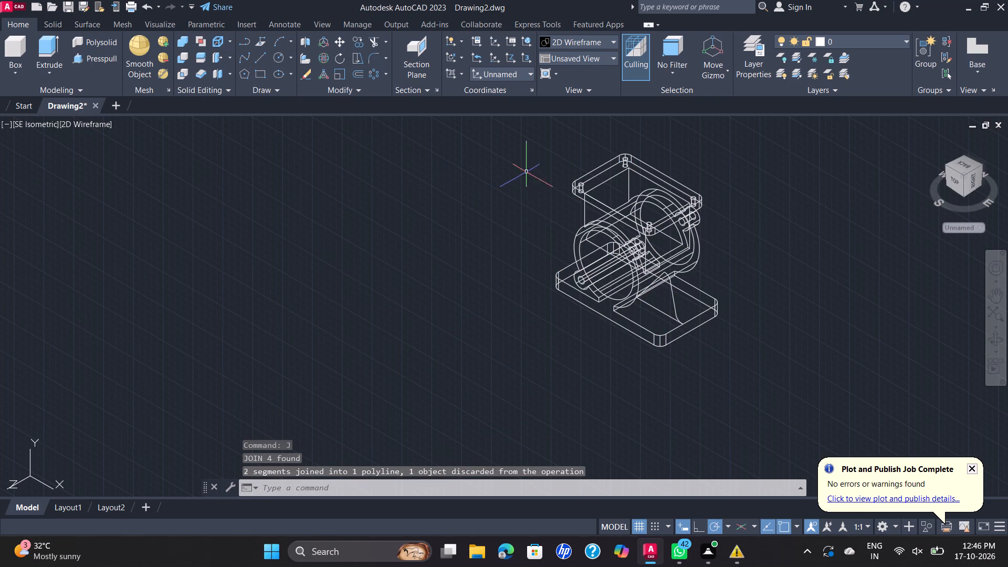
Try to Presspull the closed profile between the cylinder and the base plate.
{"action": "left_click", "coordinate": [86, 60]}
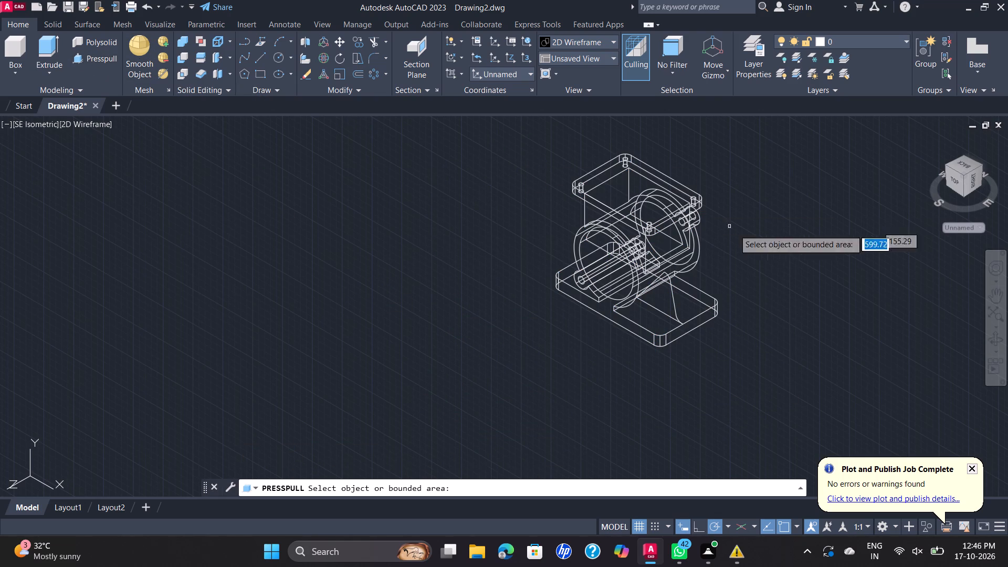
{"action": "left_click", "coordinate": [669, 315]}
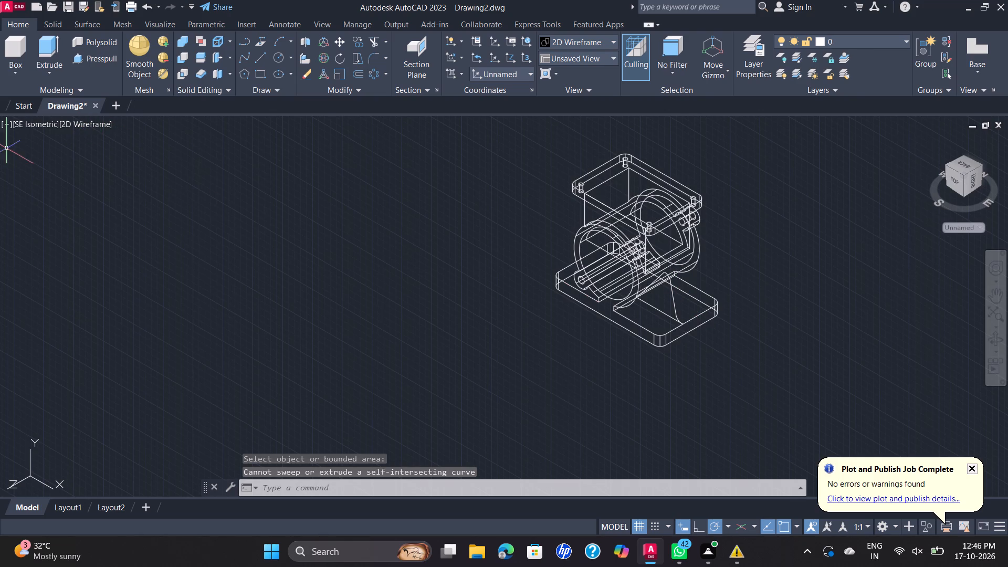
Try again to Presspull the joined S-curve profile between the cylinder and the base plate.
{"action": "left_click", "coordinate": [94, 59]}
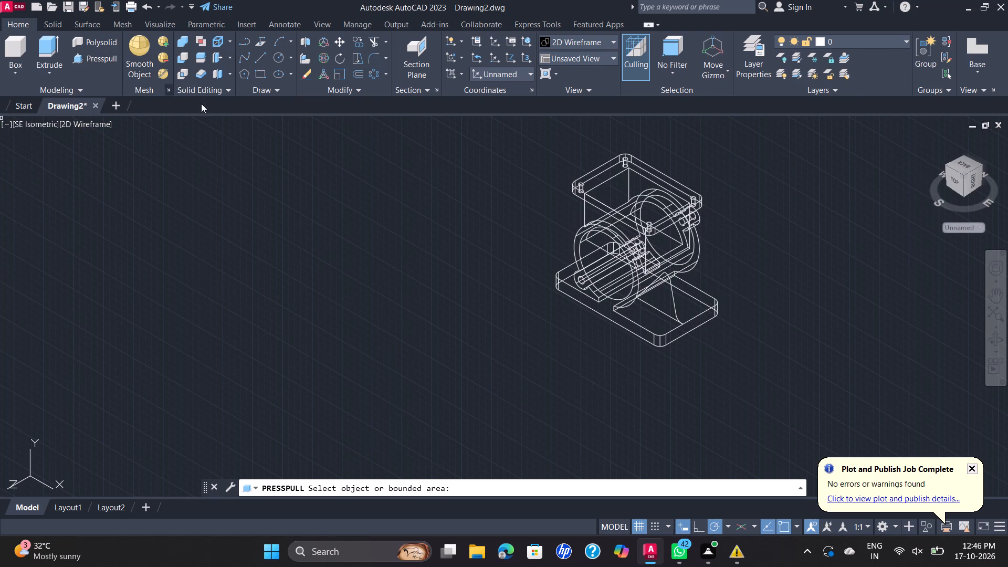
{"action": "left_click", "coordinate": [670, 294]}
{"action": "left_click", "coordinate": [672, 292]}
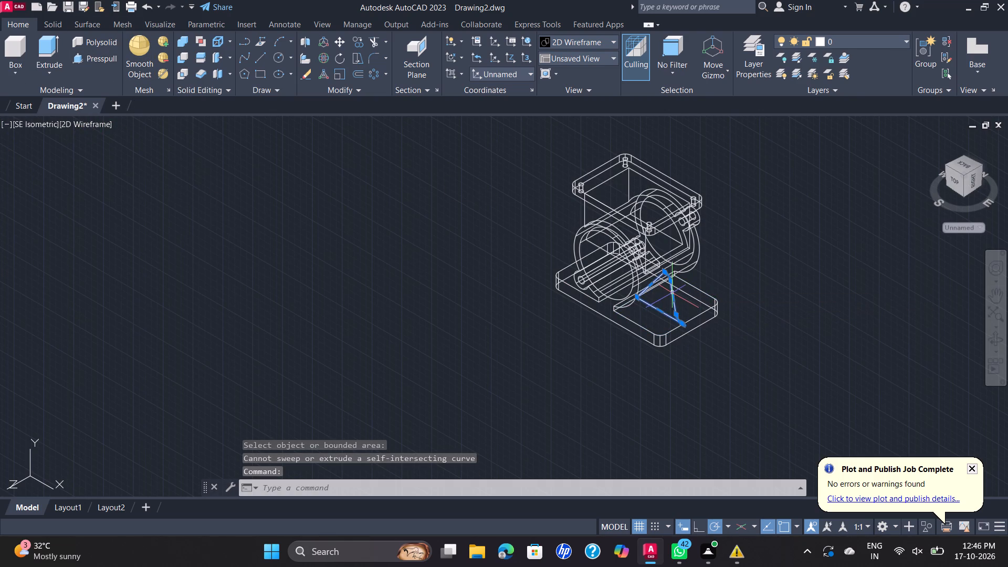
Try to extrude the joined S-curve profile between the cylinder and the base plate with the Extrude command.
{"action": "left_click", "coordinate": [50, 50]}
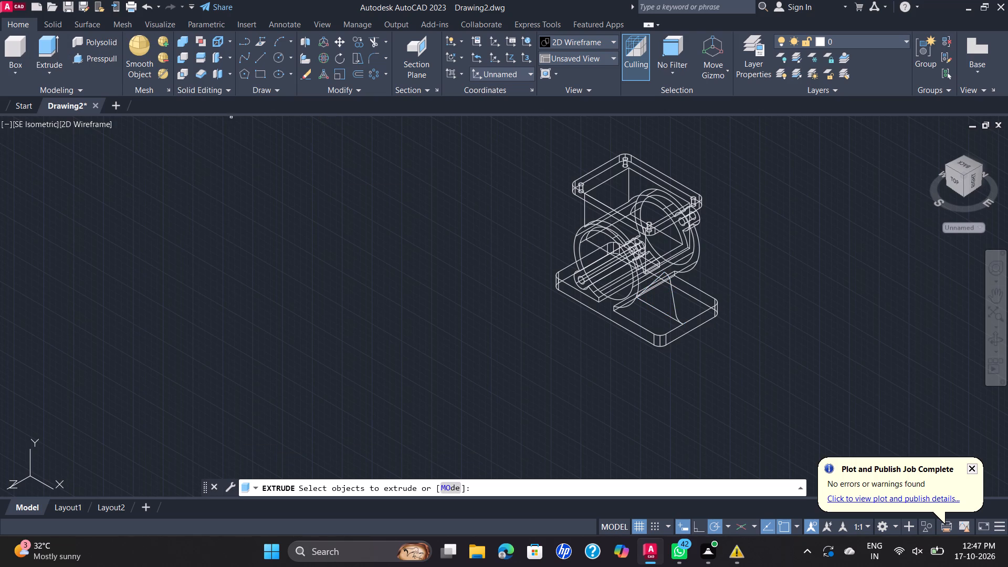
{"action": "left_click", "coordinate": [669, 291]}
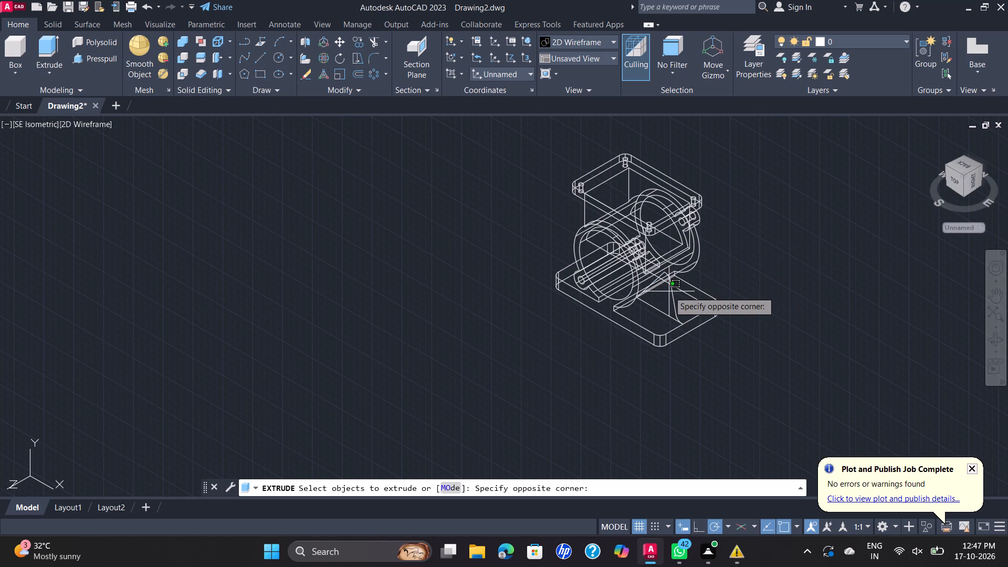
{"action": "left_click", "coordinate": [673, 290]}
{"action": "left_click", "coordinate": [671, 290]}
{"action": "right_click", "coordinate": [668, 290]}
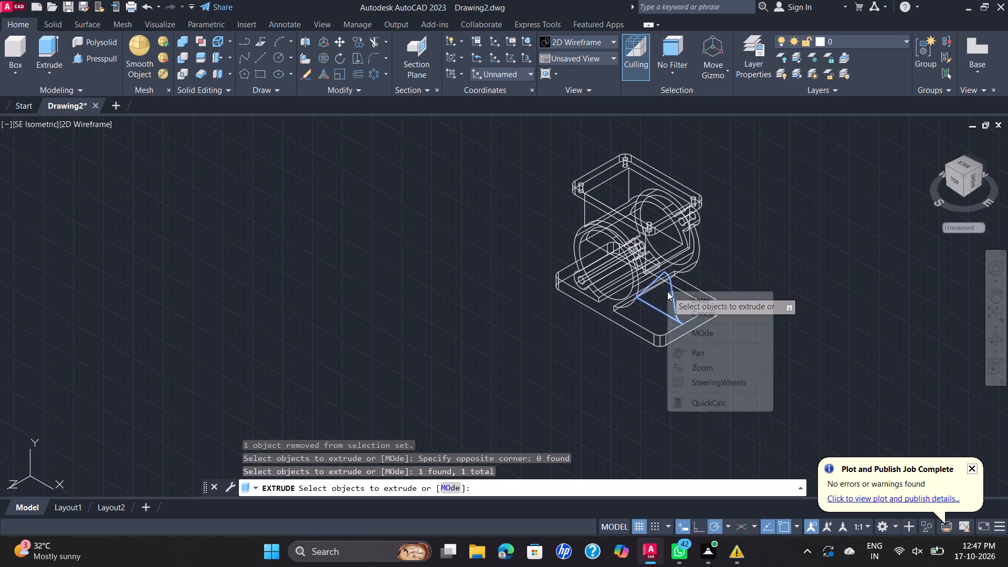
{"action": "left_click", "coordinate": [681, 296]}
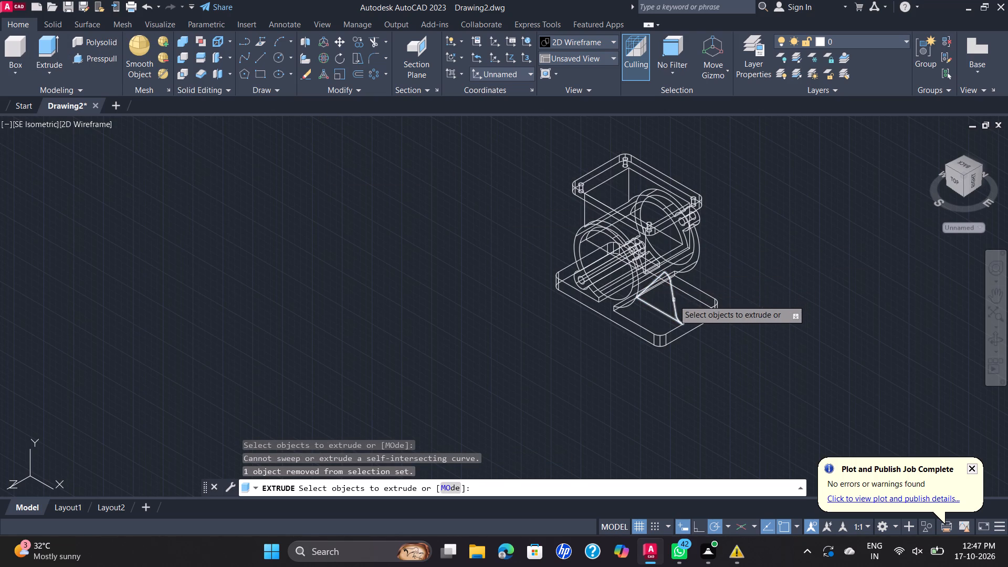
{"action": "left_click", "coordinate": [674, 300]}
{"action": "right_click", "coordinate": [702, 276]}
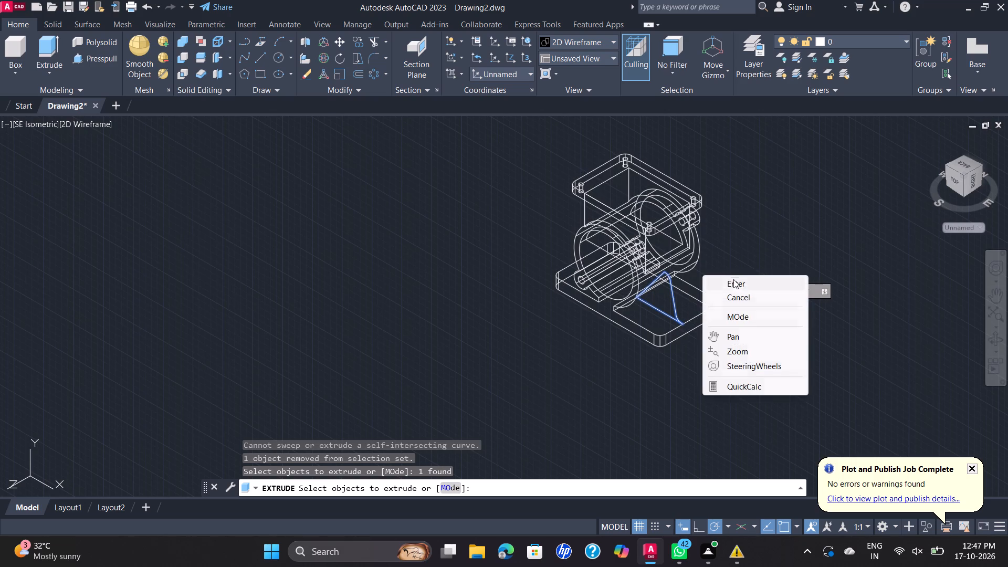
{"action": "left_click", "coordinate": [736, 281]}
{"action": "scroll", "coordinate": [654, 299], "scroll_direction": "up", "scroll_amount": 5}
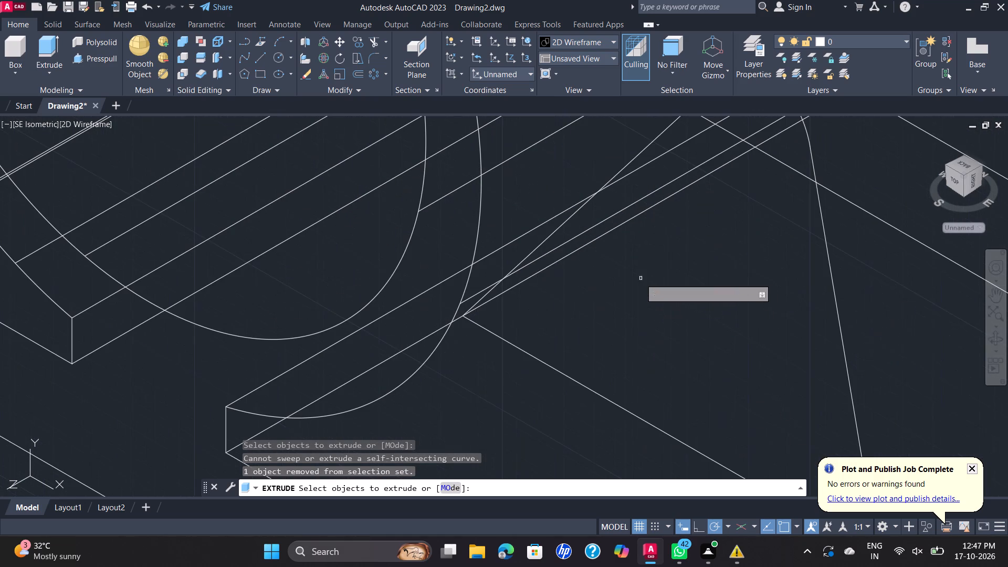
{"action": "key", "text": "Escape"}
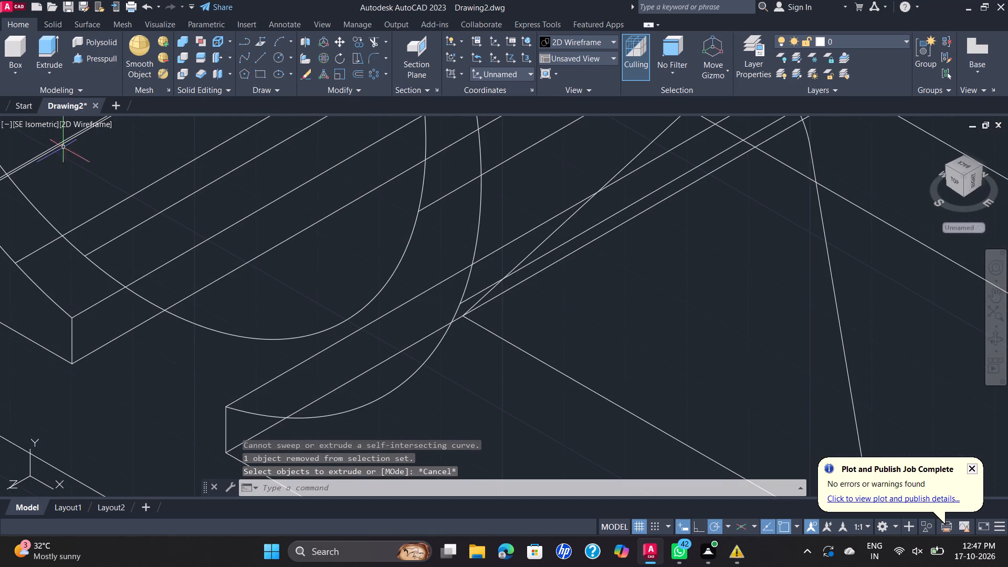
Set the visual style to Shades of Gray.
{"action": "left_click", "coordinate": [91, 128]}
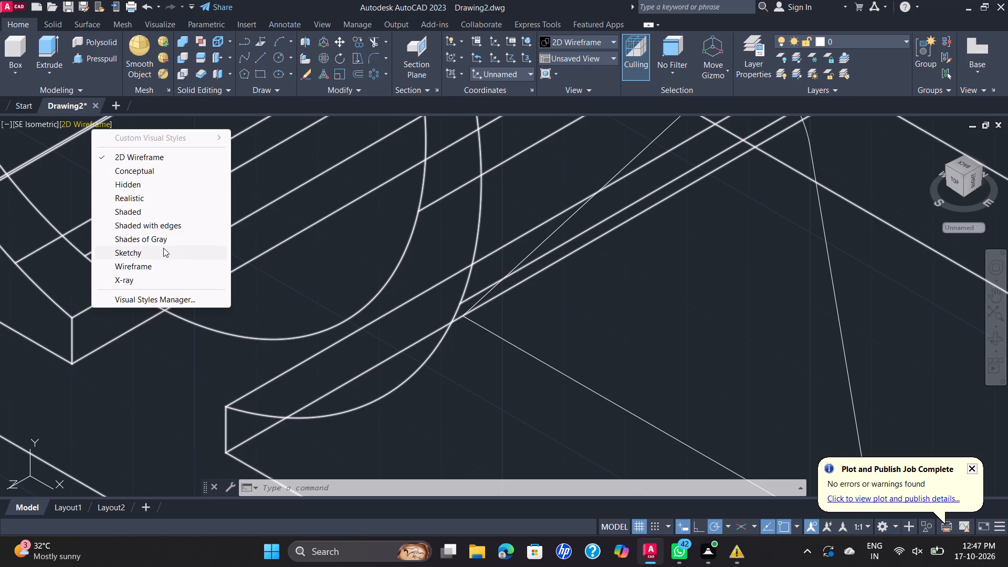
{"action": "left_click", "coordinate": [177, 238]}
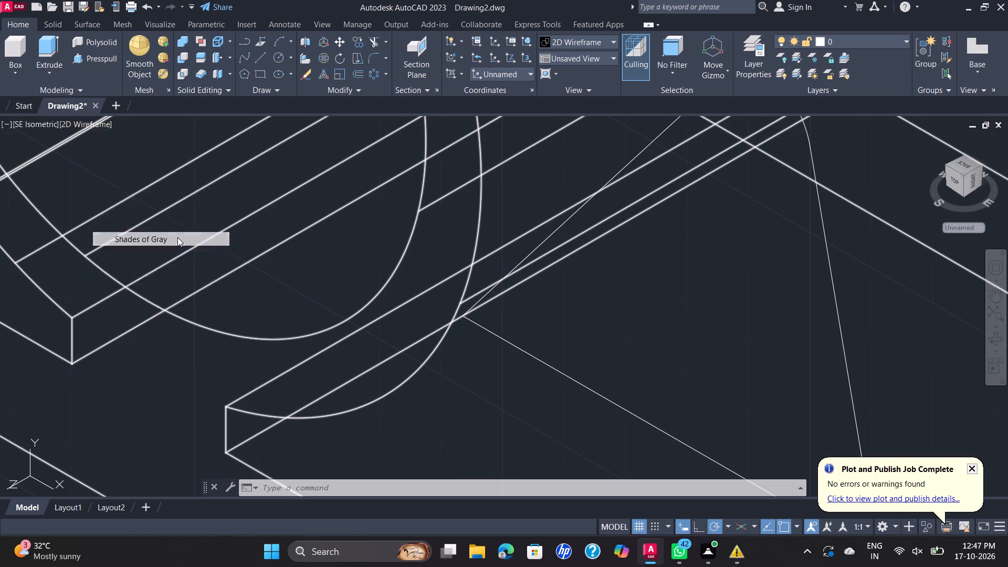
Examine the S-curve profile from several angles, especially its upper end beside the cylinder.
{"action": "scroll", "coordinate": [346, 216], "scroll_direction": "down", "scroll_amount": 4}
{"action": "scroll", "coordinate": [272, 154], "scroll_direction": "down", "scroll_amount": 1}
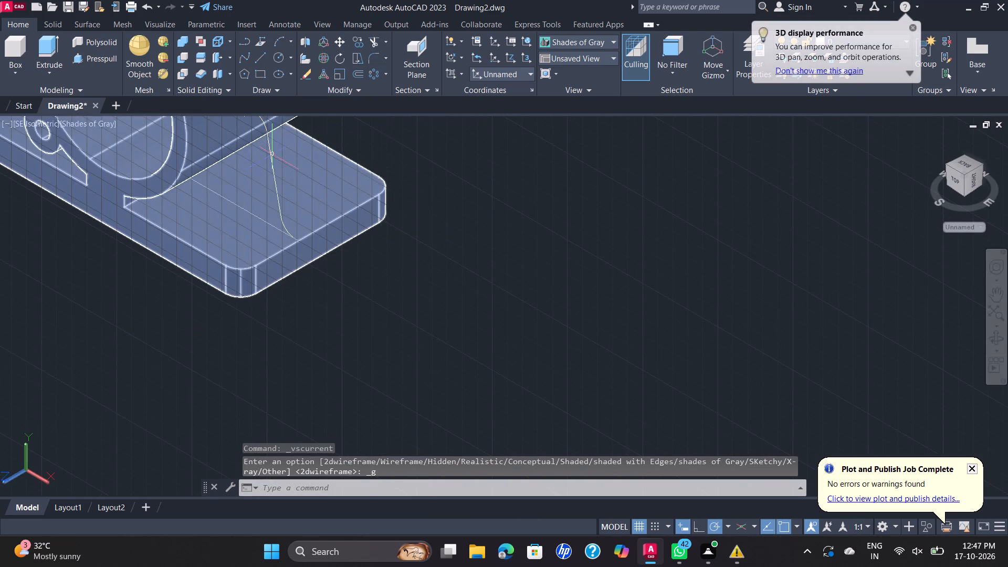
{"action": "middle_click_drag", "start_coordinate": [272, 156], "coordinate": [296, 204]}
{"action": "scroll", "coordinate": [283, 177], "scroll_direction": "up", "scroll_amount": 2}
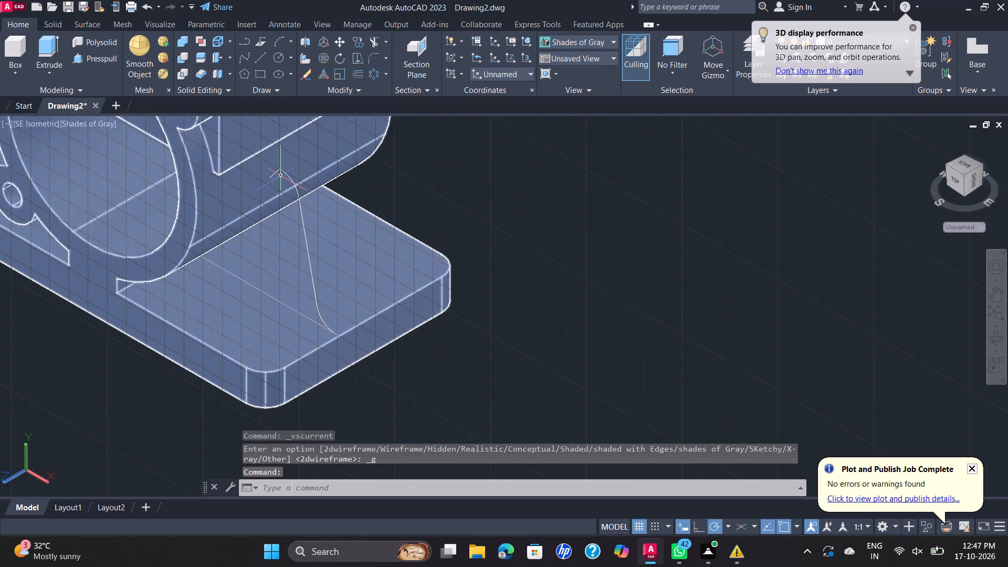
{"action": "scroll", "coordinate": [276, 172], "scroll_direction": "up", "scroll_amount": 5}
{"action": "scroll", "coordinate": [280, 169], "scroll_direction": "down", "scroll_amount": 2}
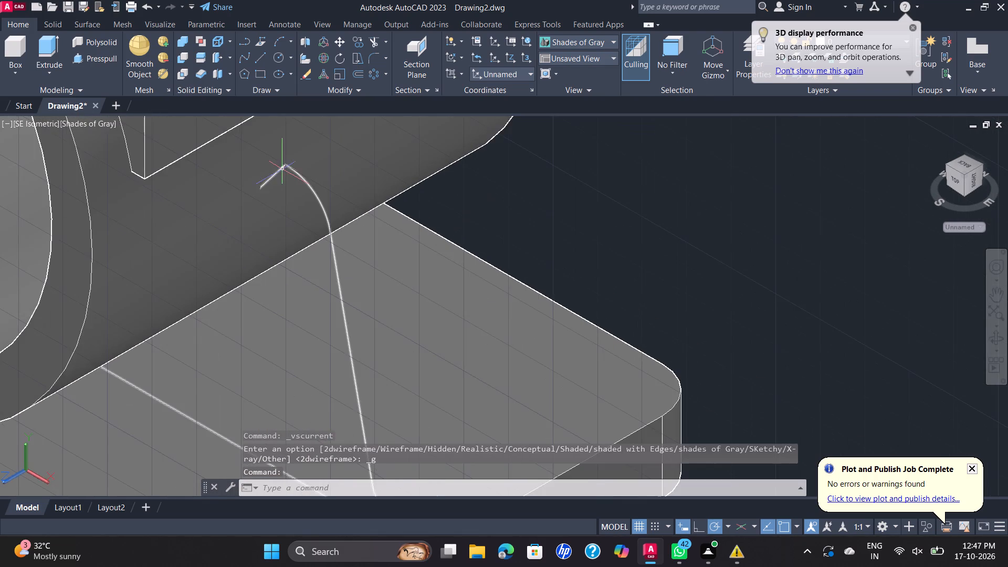
{"action": "scroll", "coordinate": [282, 169], "scroll_direction": "down", "scroll_amount": 2}
{"action": "scroll", "coordinate": [464, 259], "scroll_direction": "down", "scroll_amount": 1}
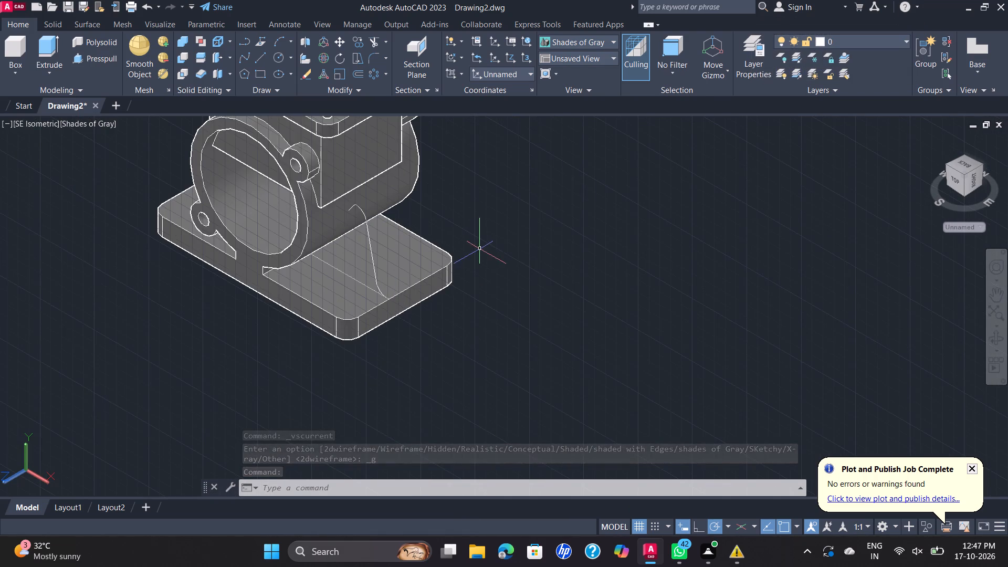
{"action": "middle_click_drag", "start_coordinate": [480, 249], "coordinate": [546, 261], "text": "shift"}
{"action": "scroll", "coordinate": [408, 190], "scroll_direction": "up", "scroll_amount": 2}
{"action": "scroll", "coordinate": [336, 204], "scroll_direction": "up", "scroll_amount": 1}
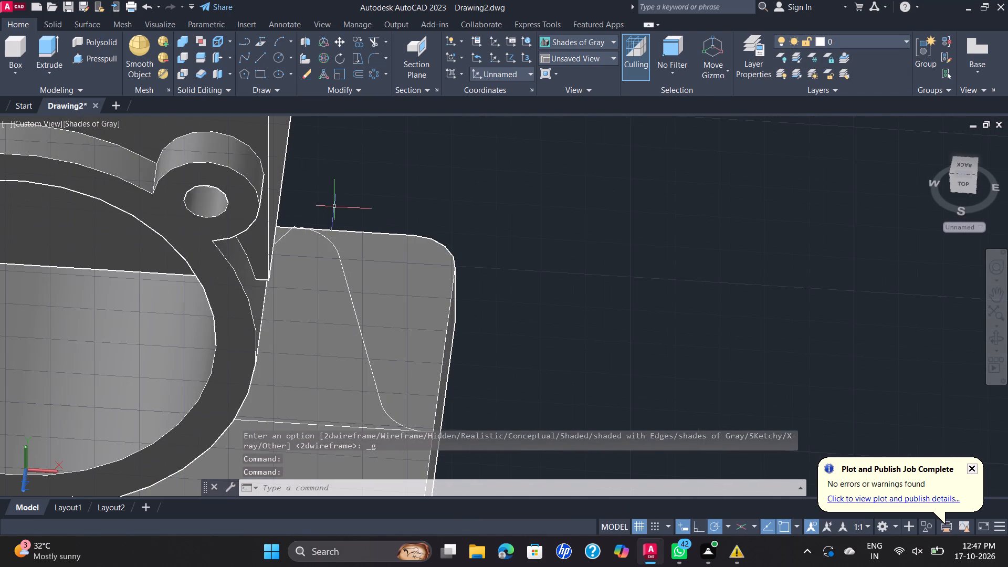
{"action": "scroll", "coordinate": [304, 231], "scroll_direction": "up", "scroll_amount": 2}
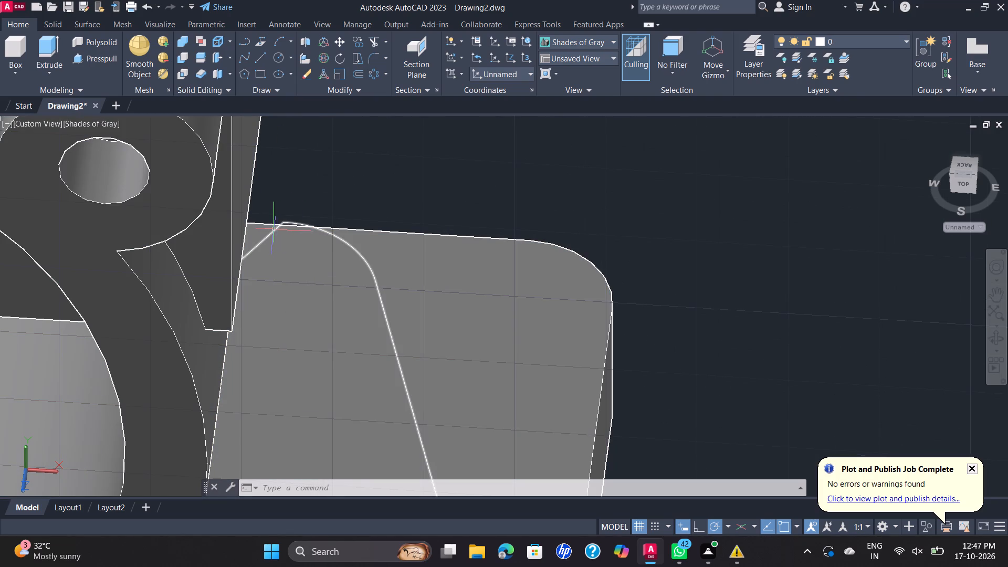
{"action": "scroll", "coordinate": [254, 224], "scroll_direction": "down", "scroll_amount": 2}
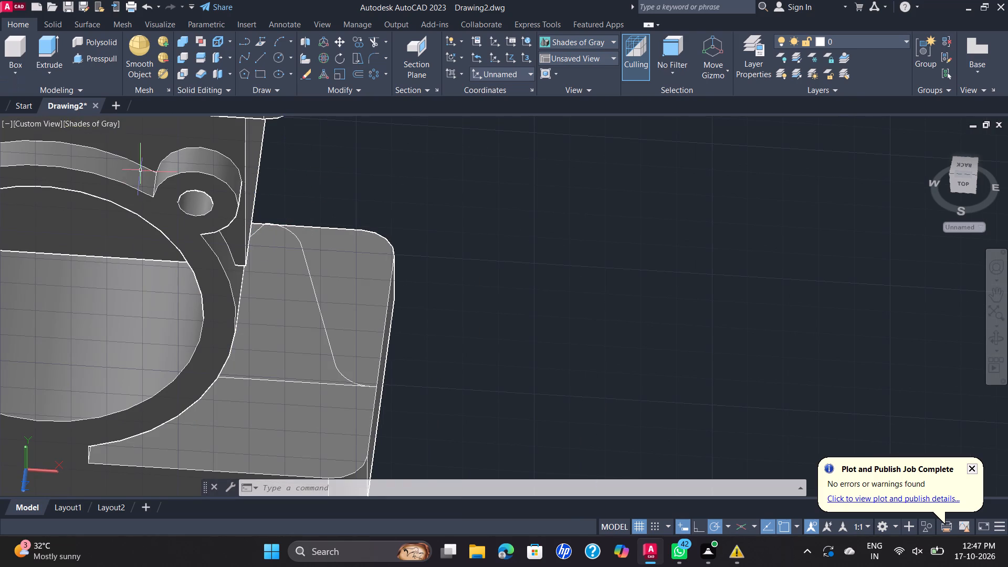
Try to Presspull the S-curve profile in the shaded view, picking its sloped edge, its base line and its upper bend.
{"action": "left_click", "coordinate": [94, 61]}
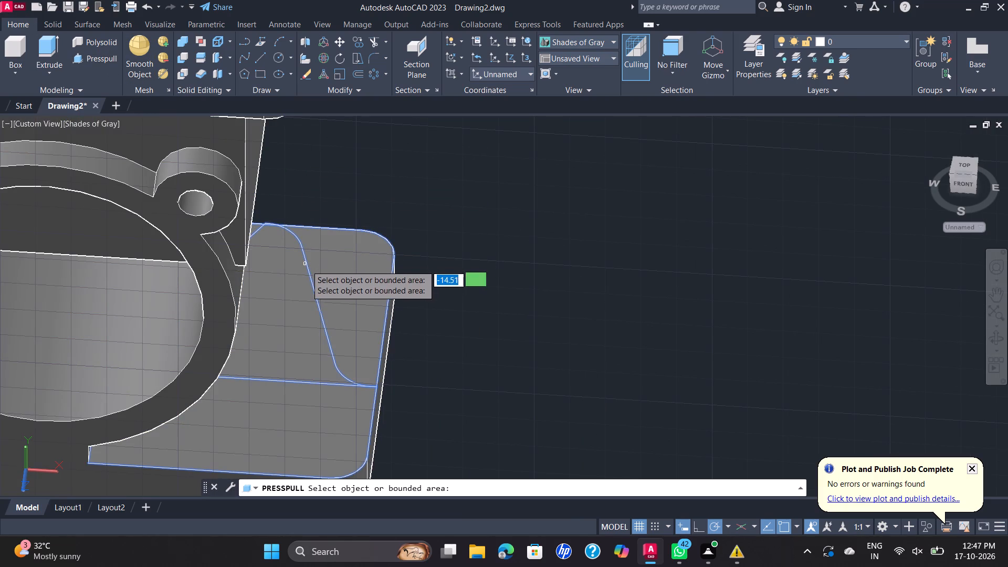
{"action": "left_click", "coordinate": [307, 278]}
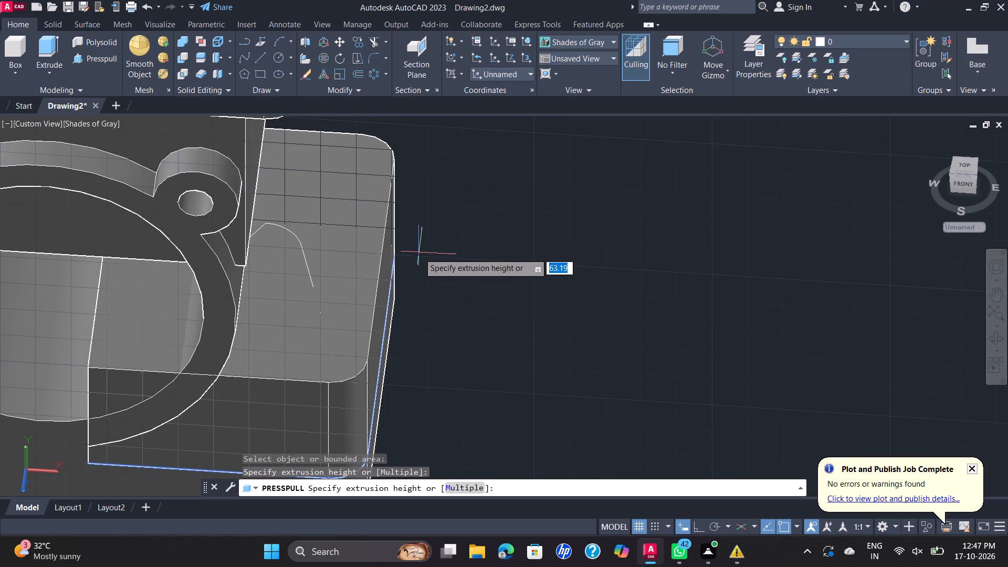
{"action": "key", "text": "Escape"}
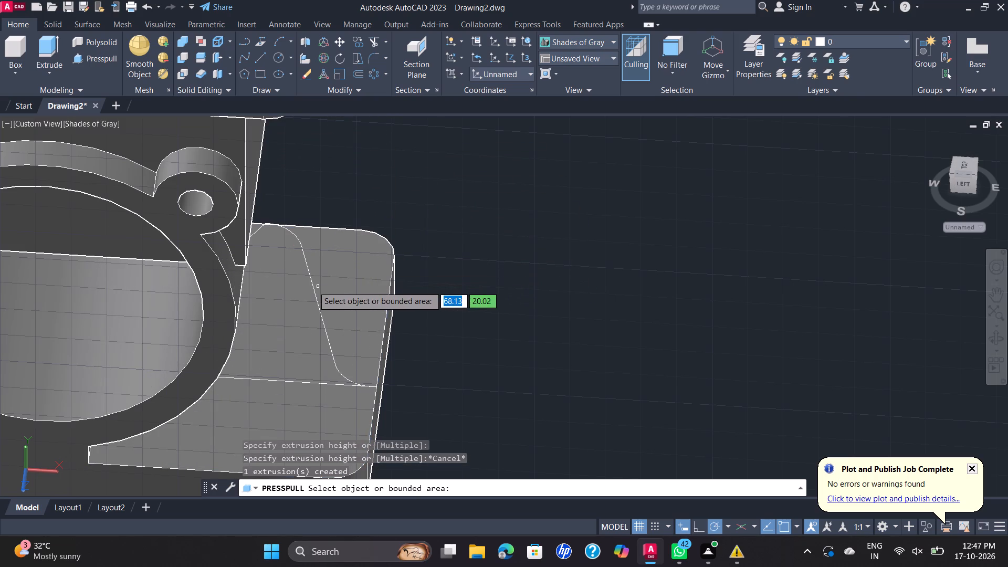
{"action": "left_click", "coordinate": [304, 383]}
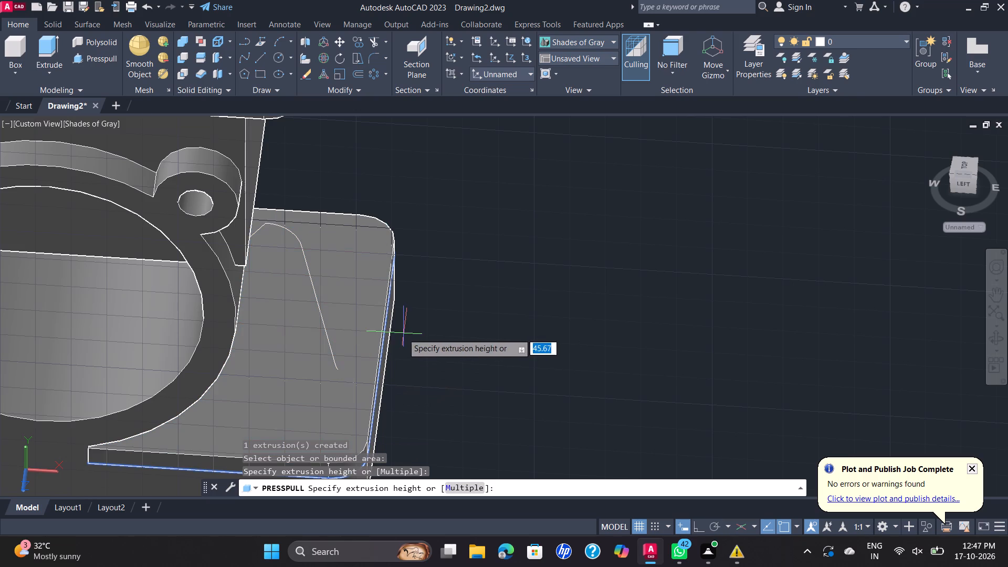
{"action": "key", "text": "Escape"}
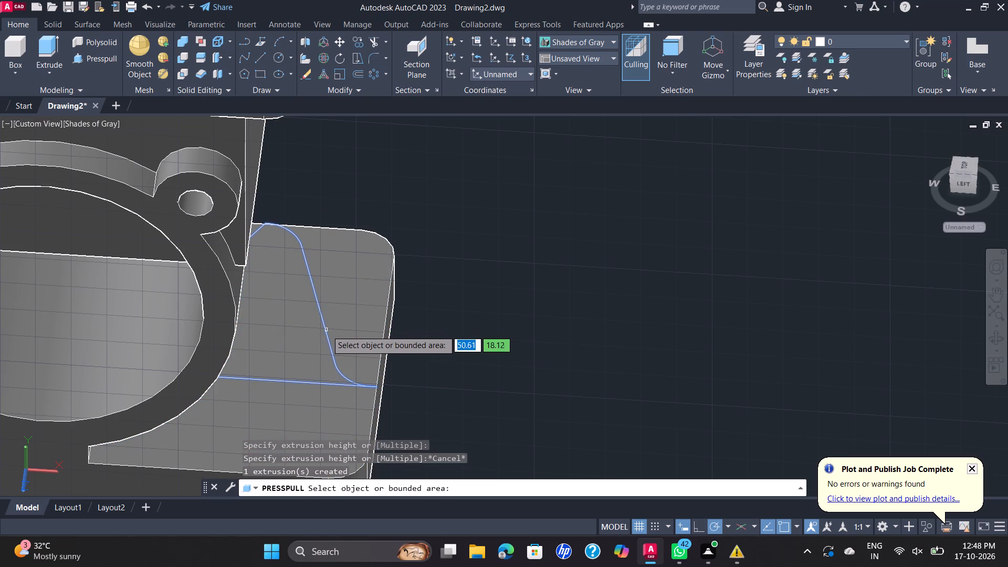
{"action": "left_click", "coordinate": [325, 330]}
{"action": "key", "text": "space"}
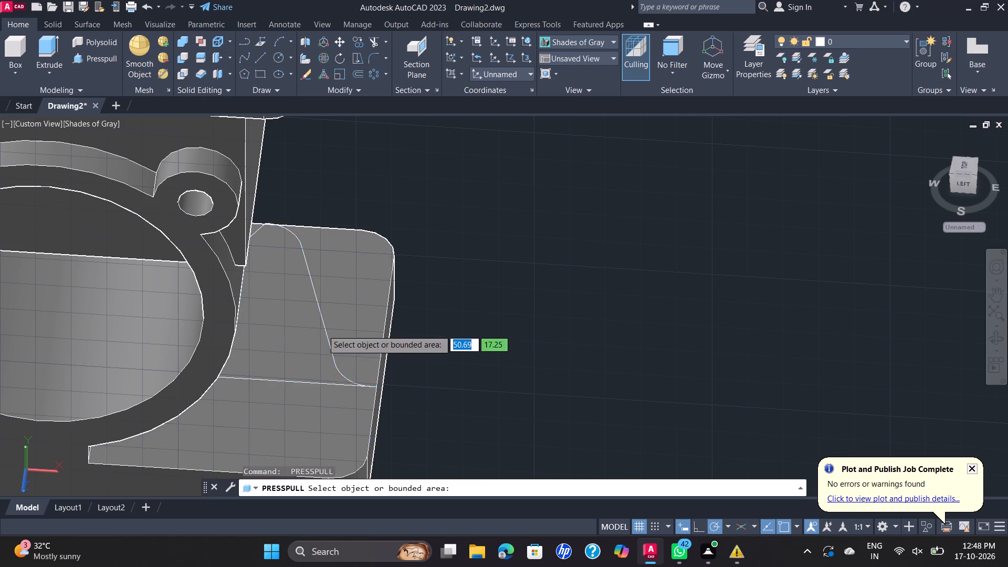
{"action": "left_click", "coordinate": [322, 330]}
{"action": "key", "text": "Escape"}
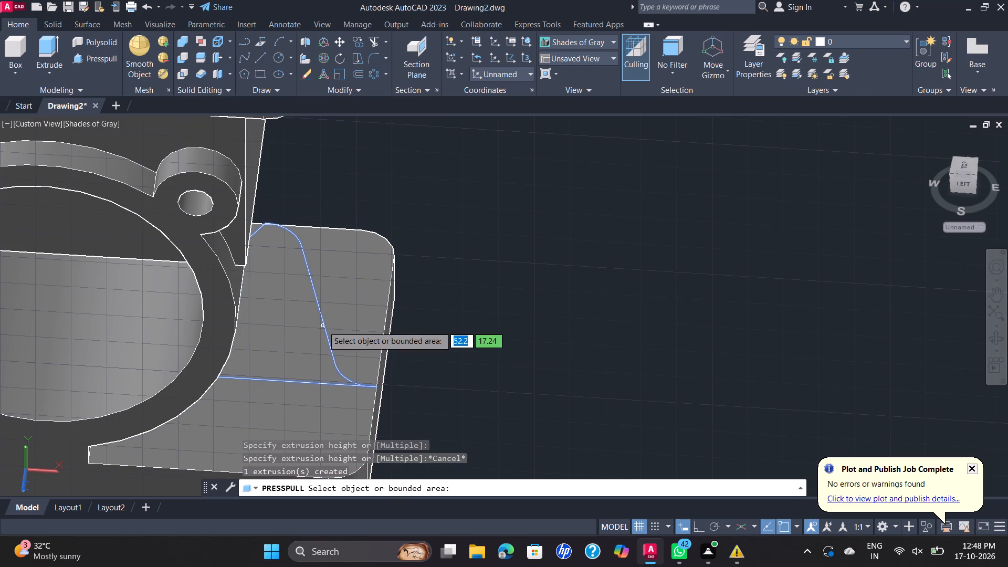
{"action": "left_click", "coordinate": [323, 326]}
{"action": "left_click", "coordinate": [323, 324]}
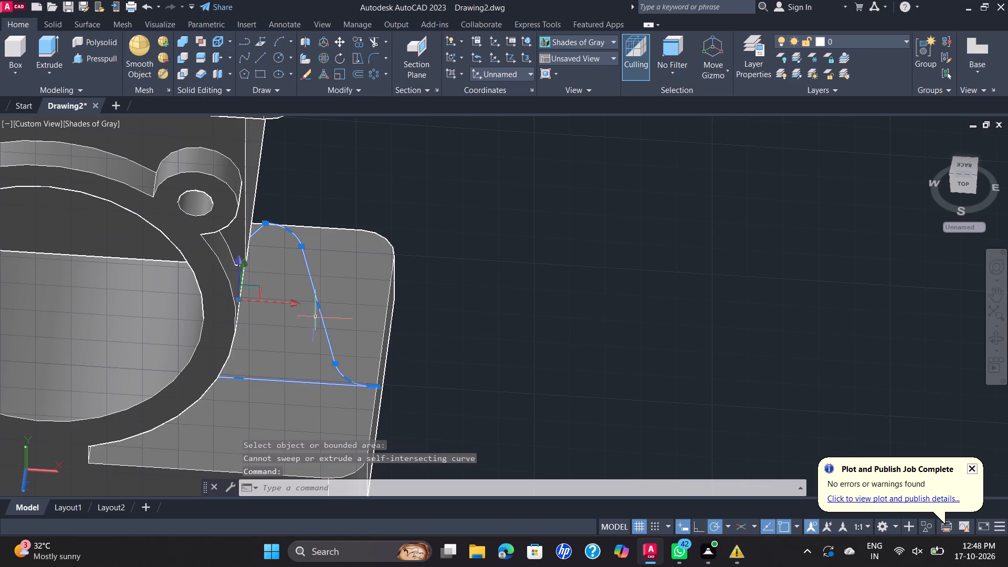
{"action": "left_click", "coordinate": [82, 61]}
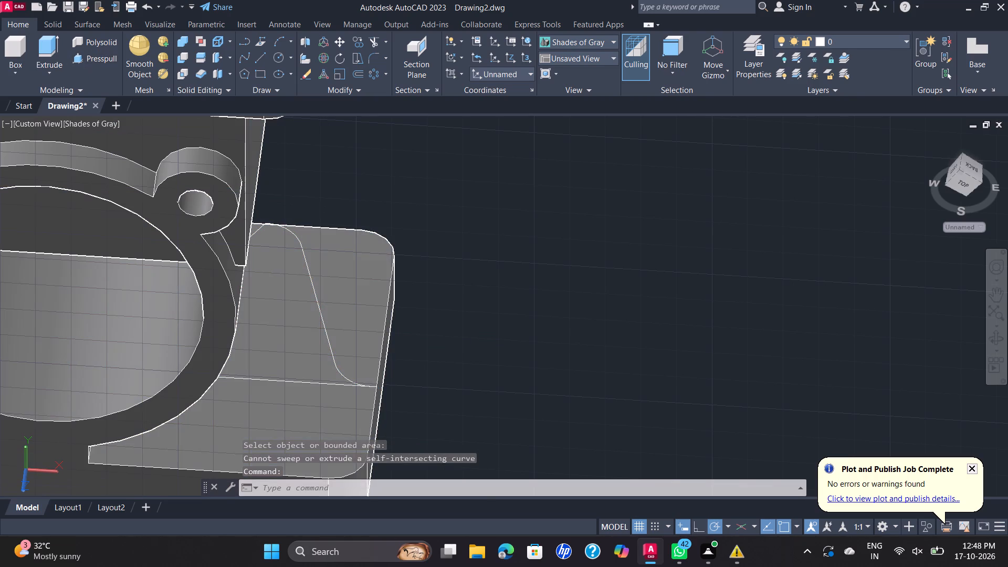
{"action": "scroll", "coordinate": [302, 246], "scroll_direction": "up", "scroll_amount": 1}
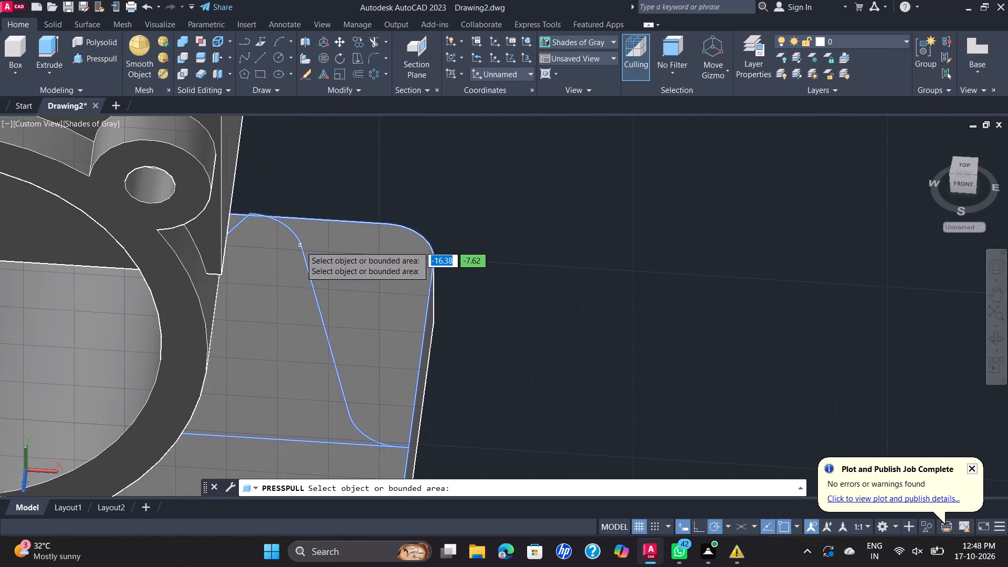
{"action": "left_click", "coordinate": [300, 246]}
Inspect the profile's upper corner, where the straight line meets the S-shaped curve beside the cylinder.
{"action": "scroll", "coordinate": [321, 216], "scroll_direction": "down", "scroll_amount": 2}
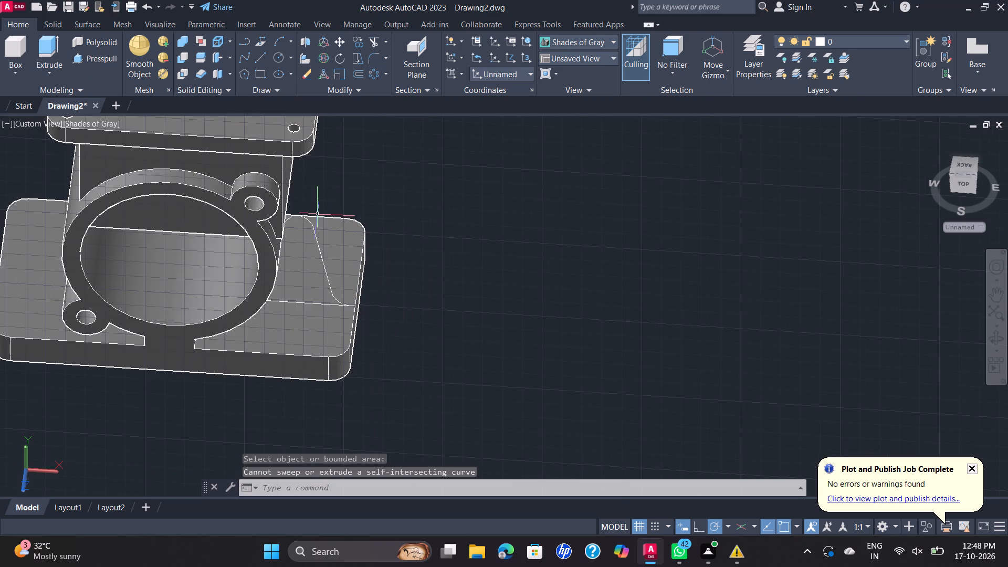
{"action": "scroll", "coordinate": [300, 211], "scroll_direction": "up", "scroll_amount": 3}
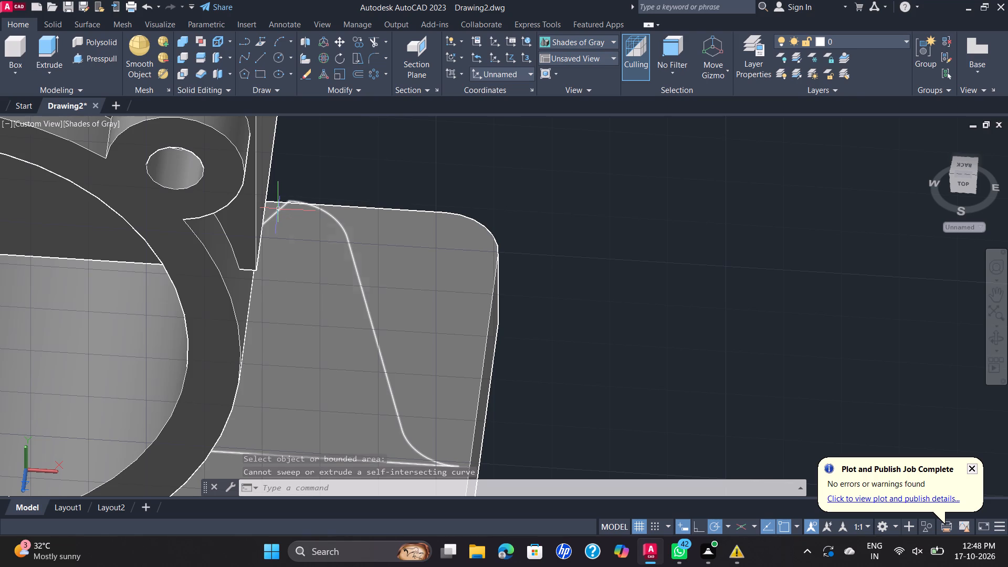
{"action": "scroll", "coordinate": [278, 209], "scroll_direction": "up", "scroll_amount": 2}
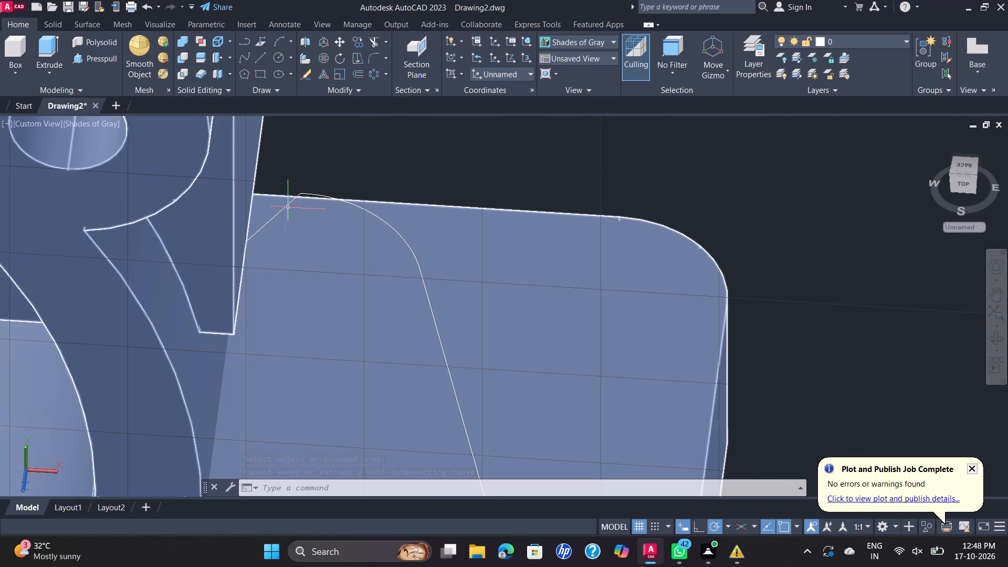
{"action": "left_click", "coordinate": [288, 206]}
{"action": "scroll", "coordinate": [372, 84], "scroll_direction": "down", "scroll_amount": 1}
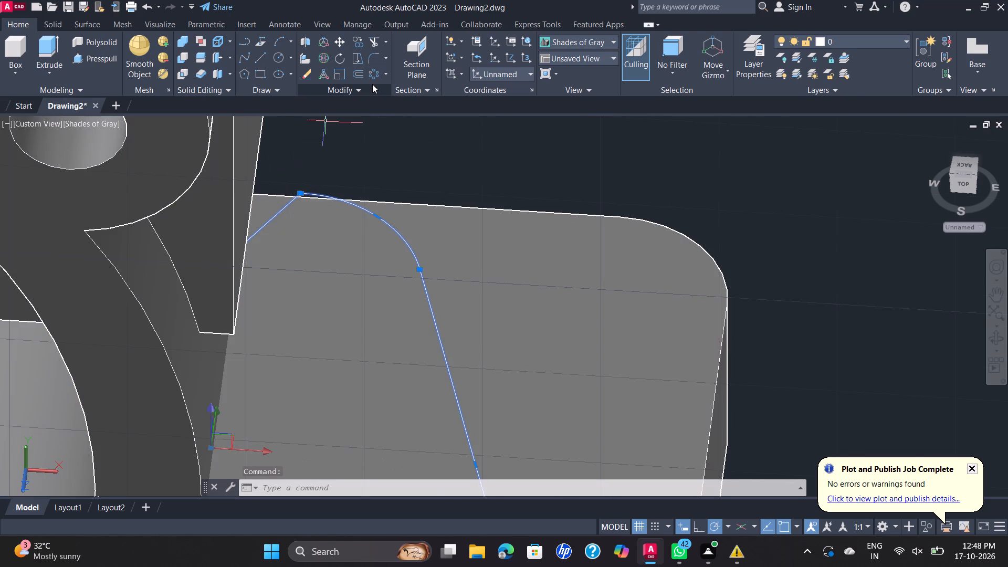
{"action": "scroll", "coordinate": [372, 84], "scroll_direction": "down", "scroll_amount": 4}
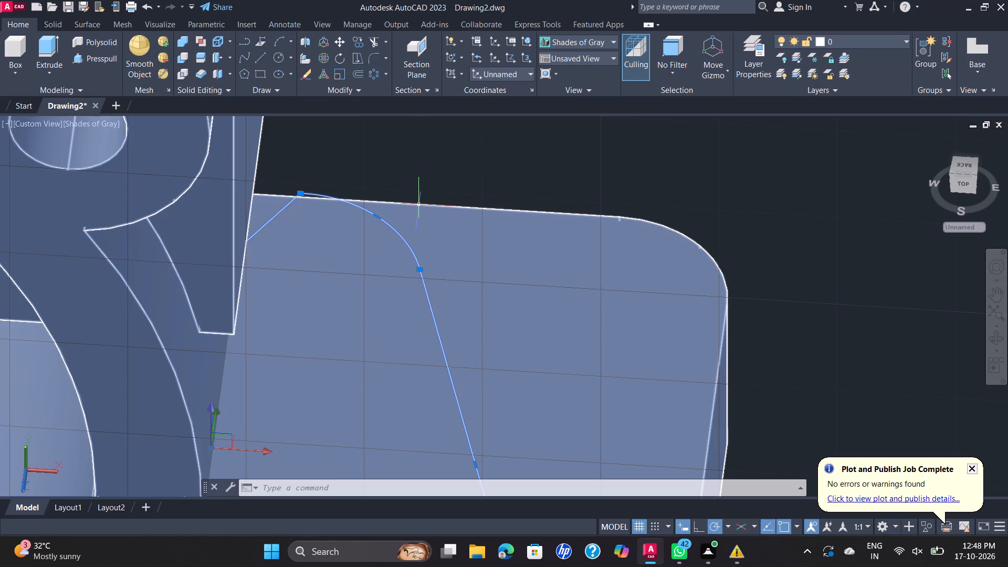
{"action": "scroll", "coordinate": [419, 204], "scroll_direction": "down", "scroll_amount": 1}
{"action": "middle_click_drag", "start_coordinate": [423, 205], "coordinate": [412, 259]}
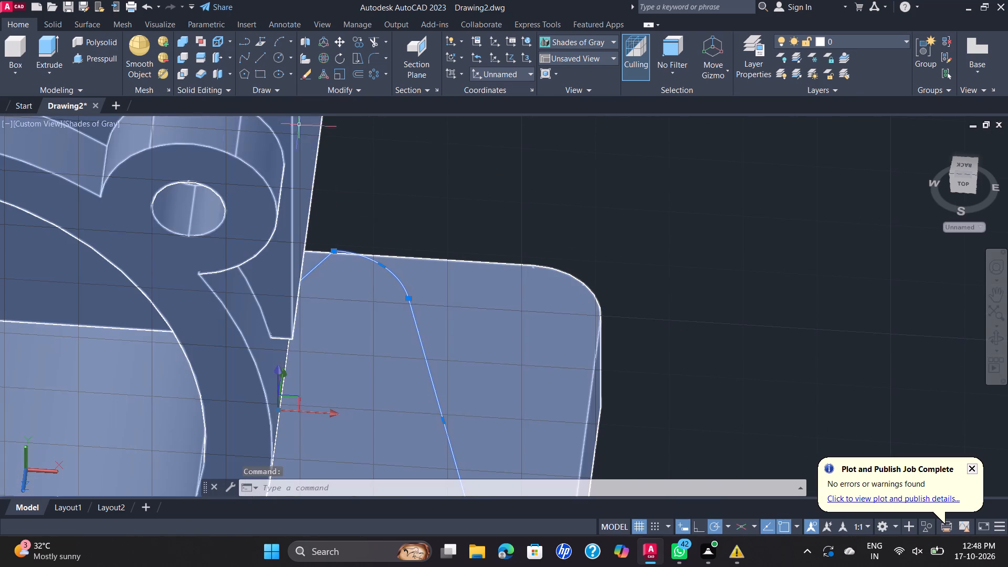
{"action": "key", "text": "Escape"}
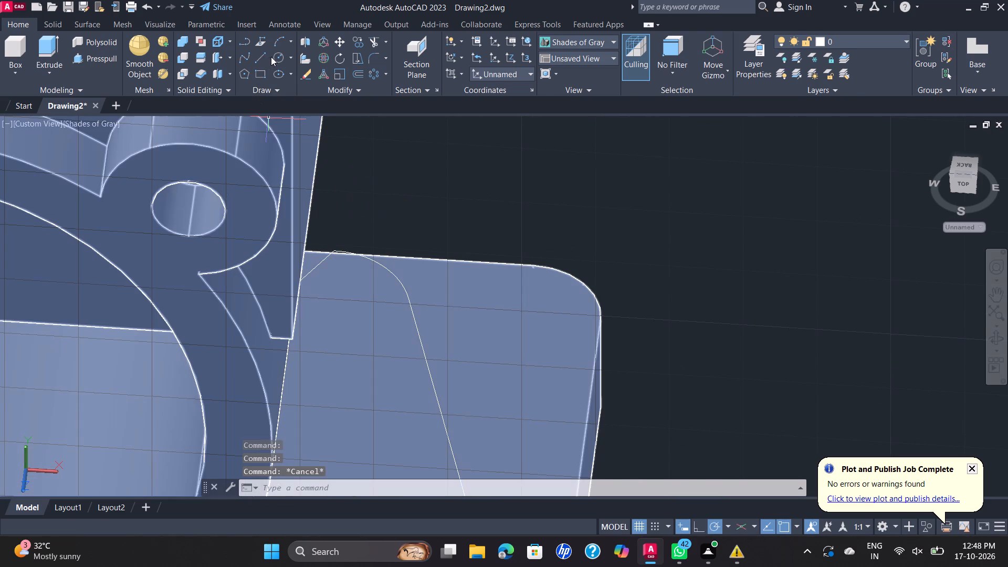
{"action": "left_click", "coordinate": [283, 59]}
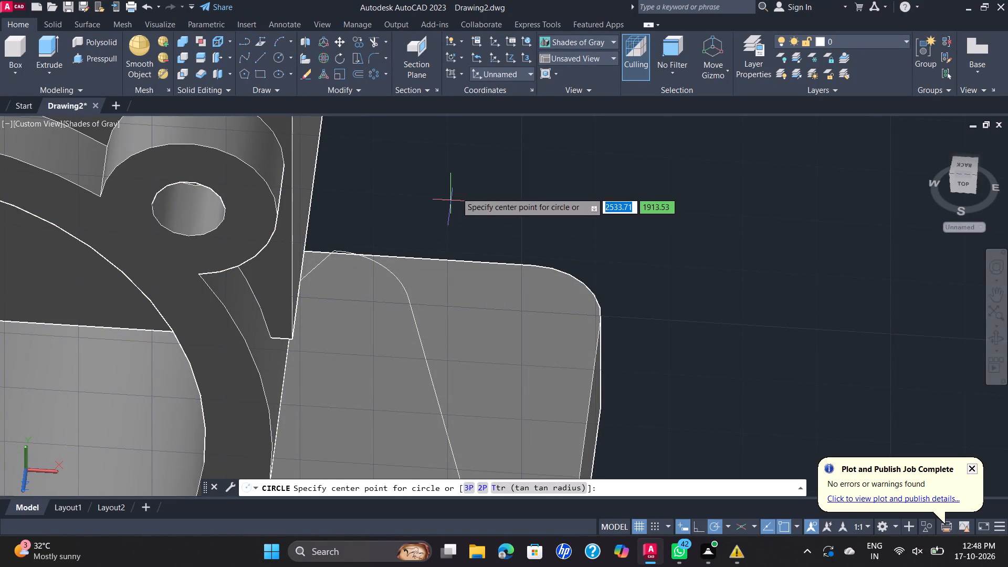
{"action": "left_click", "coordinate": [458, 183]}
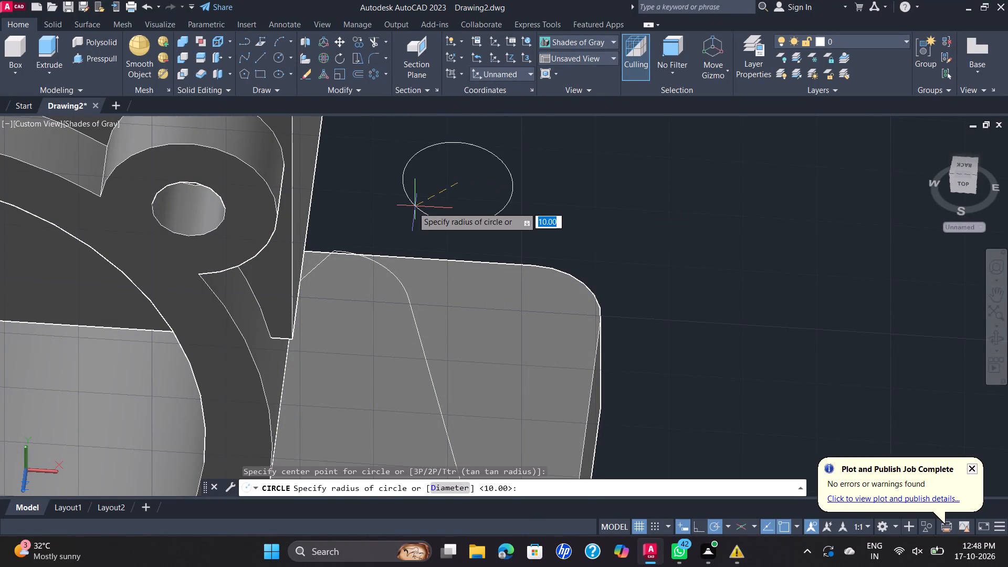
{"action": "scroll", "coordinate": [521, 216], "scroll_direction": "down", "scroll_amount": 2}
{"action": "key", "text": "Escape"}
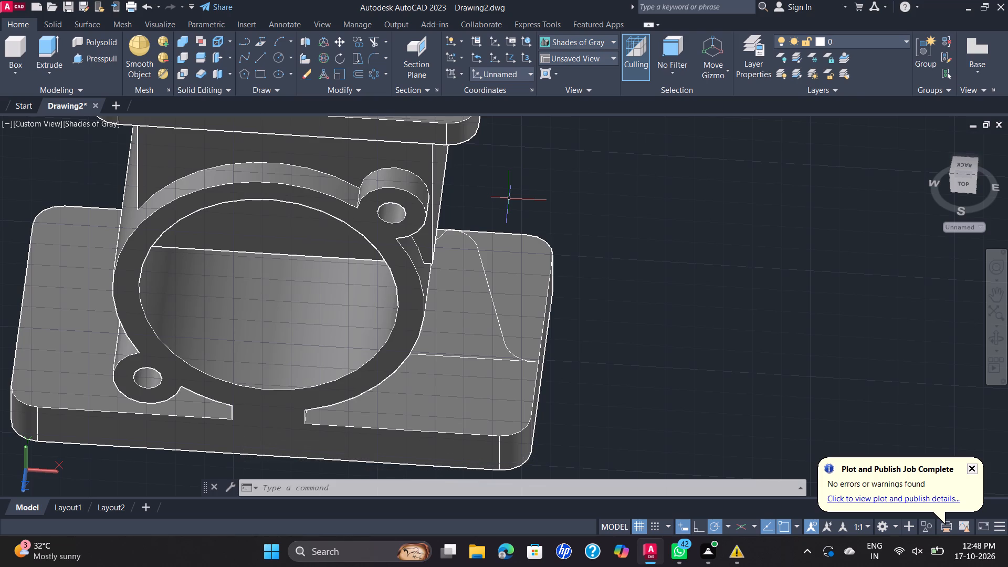
Switch the model to the Bottom view and frame the base plate.
{"action": "scroll", "coordinate": [625, 227], "scroll_direction": "down", "scroll_amount": 1}
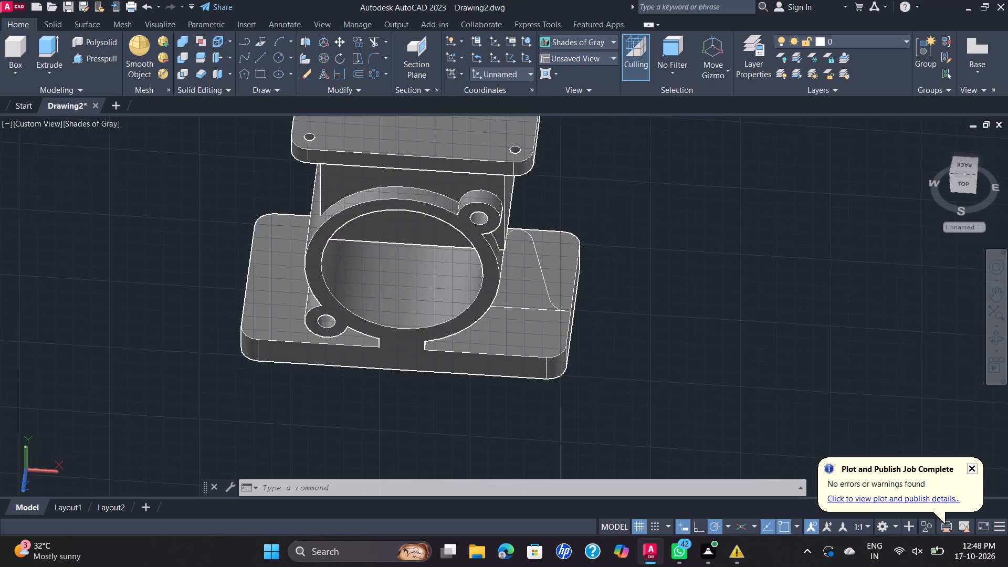
{"action": "scroll", "coordinate": [618, 209], "scroll_direction": "down", "scroll_amount": 1}
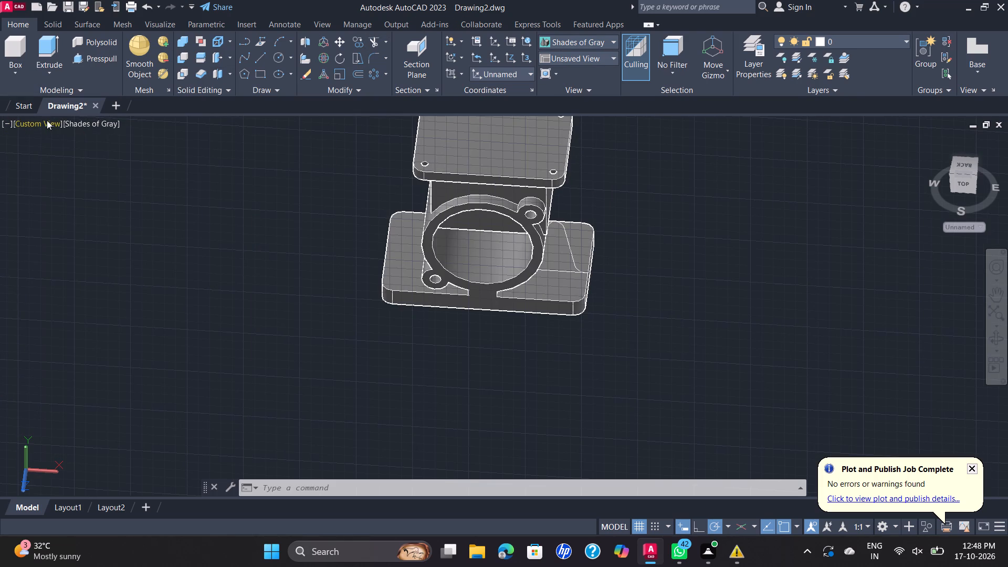
{"action": "left_click", "coordinate": [47, 120]}
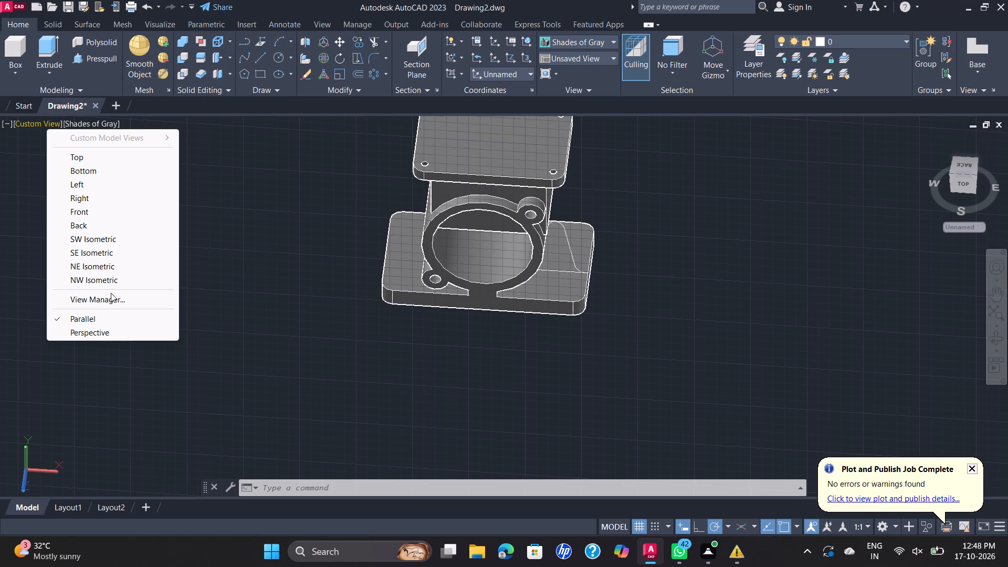
{"action": "left_click", "coordinate": [104, 167]}
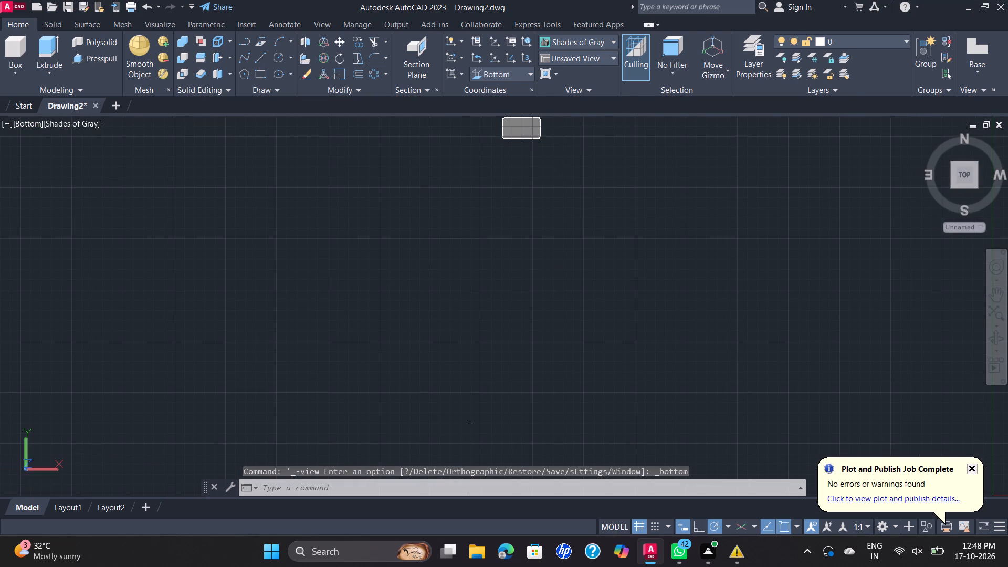
{"action": "scroll", "coordinate": [622, 122], "scroll_direction": "down", "scroll_amount": 1}
{"action": "middle_click_drag", "start_coordinate": [526, 150], "coordinate": [422, 292]}
{"action": "scroll", "coordinate": [477, 249], "scroll_direction": "up", "scroll_amount": 2}
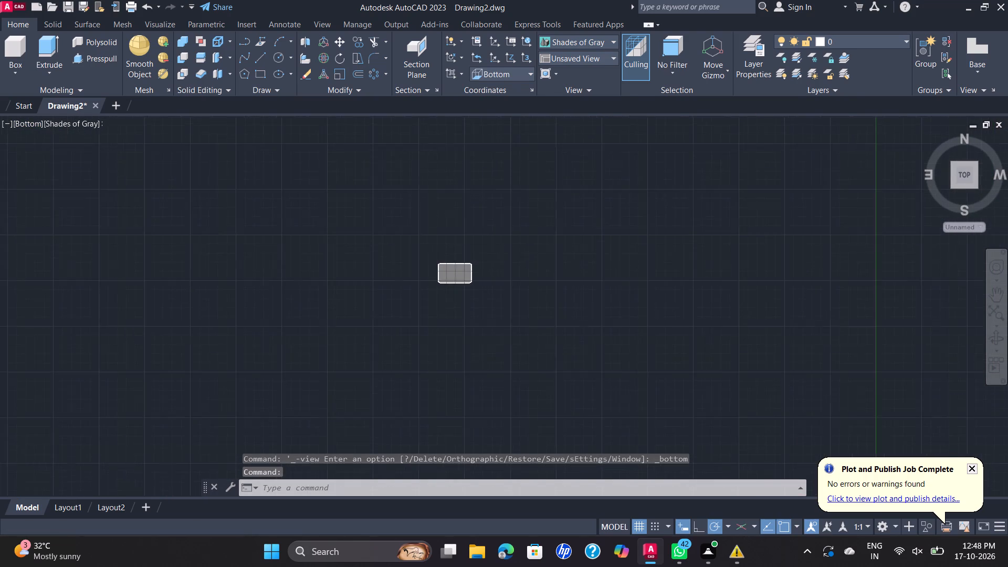
{"action": "scroll", "coordinate": [431, 296], "scroll_direction": "up", "scroll_amount": 3}
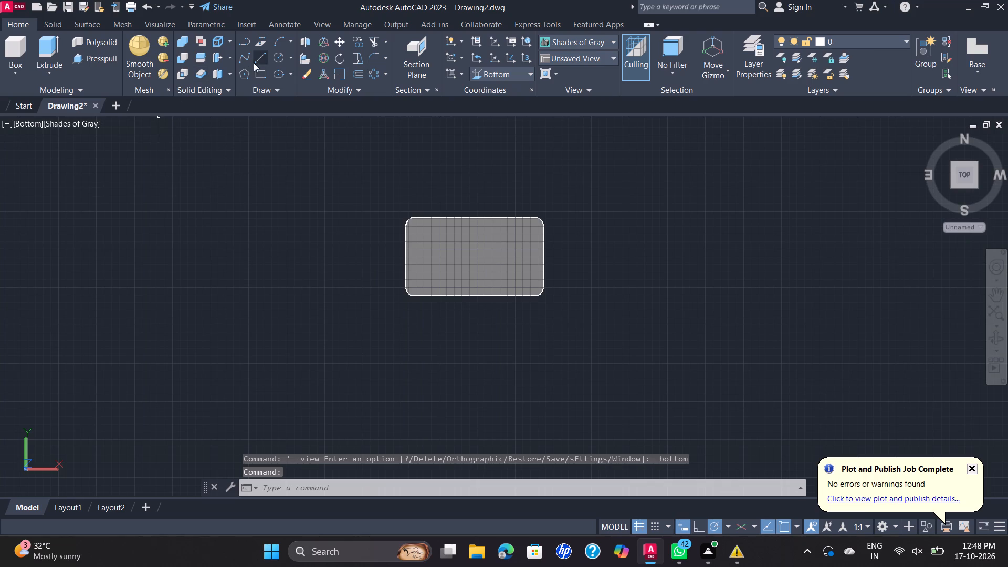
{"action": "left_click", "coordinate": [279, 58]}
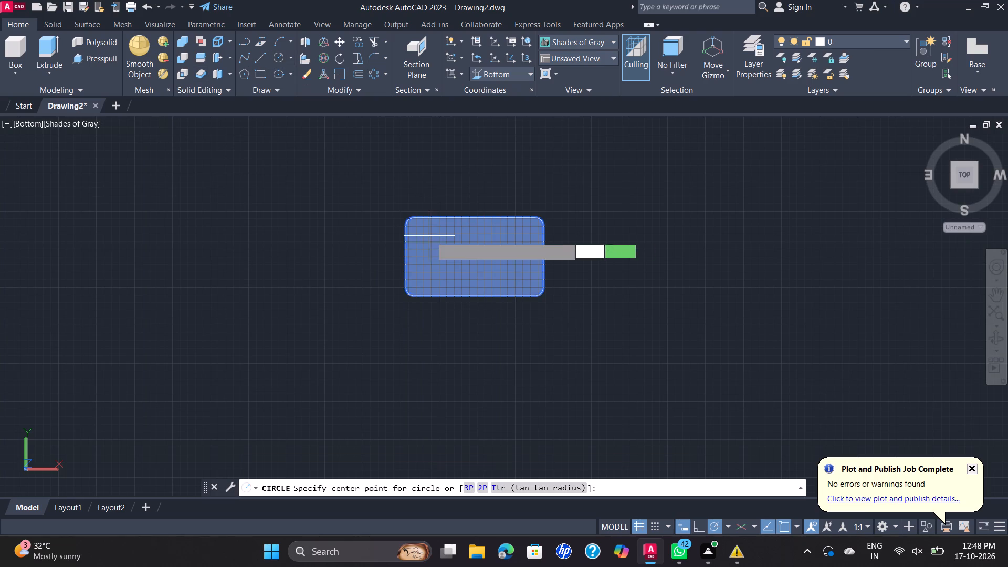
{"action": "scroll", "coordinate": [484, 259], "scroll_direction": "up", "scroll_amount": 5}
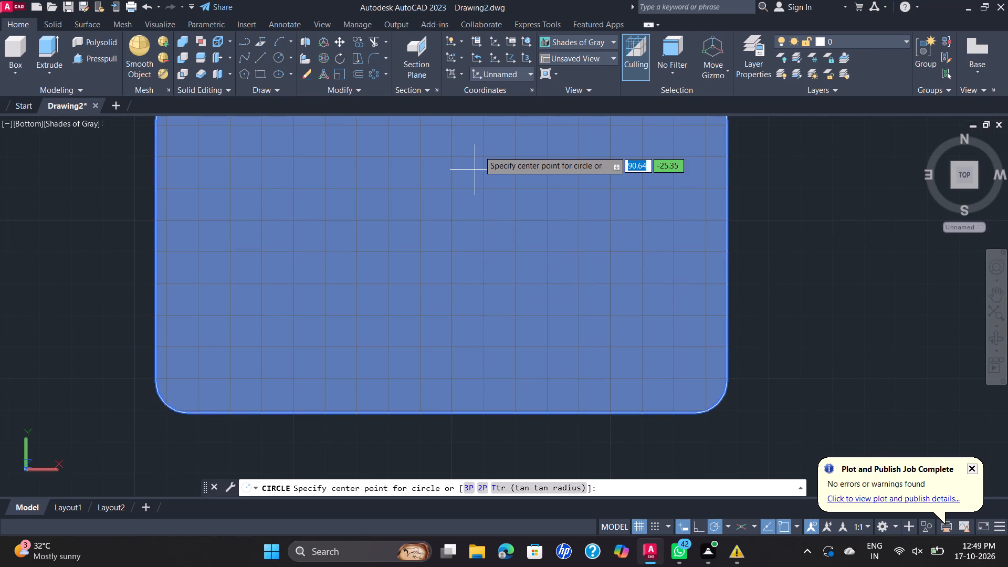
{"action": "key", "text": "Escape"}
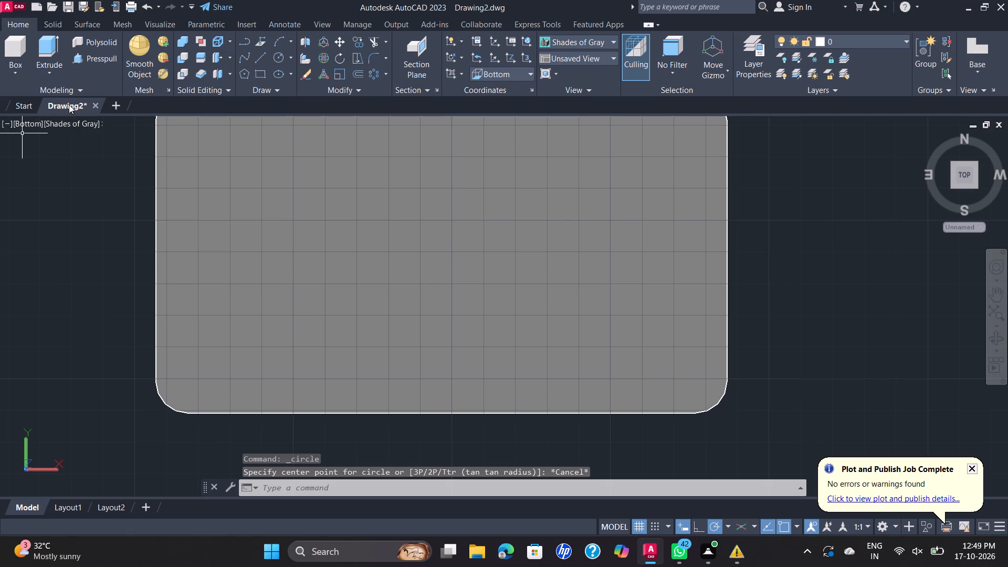
Set the visual style to 2D Wireframe.
{"action": "left_click", "coordinate": [85, 122]}
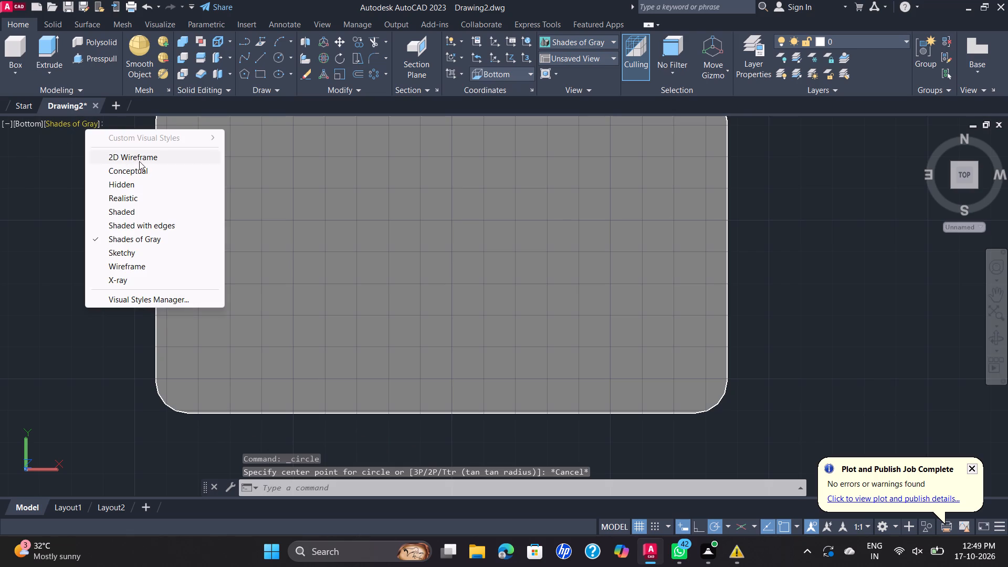
{"action": "left_click", "coordinate": [139, 161]}
{"action": "scroll", "coordinate": [448, 277], "scroll_direction": "down", "scroll_amount": 1}
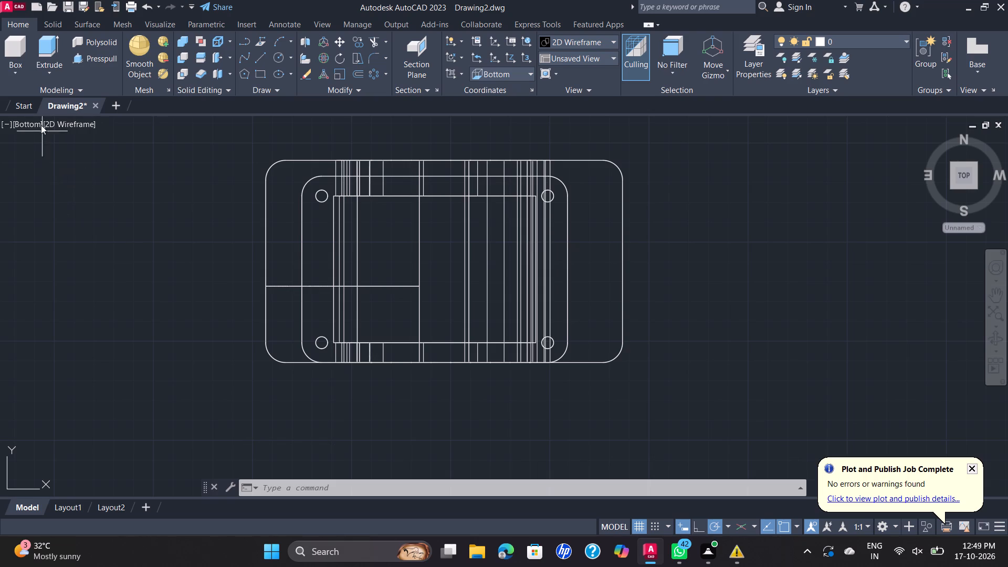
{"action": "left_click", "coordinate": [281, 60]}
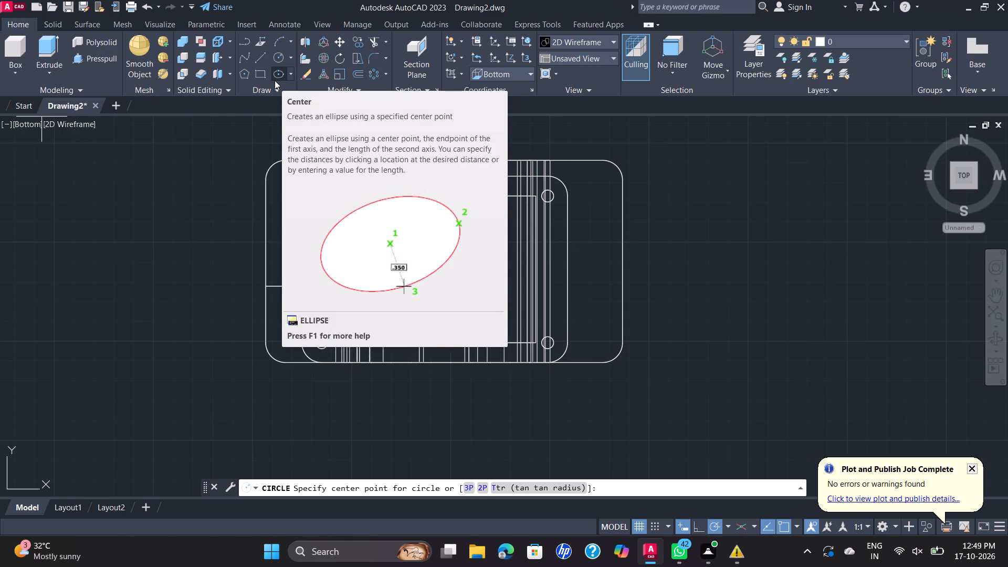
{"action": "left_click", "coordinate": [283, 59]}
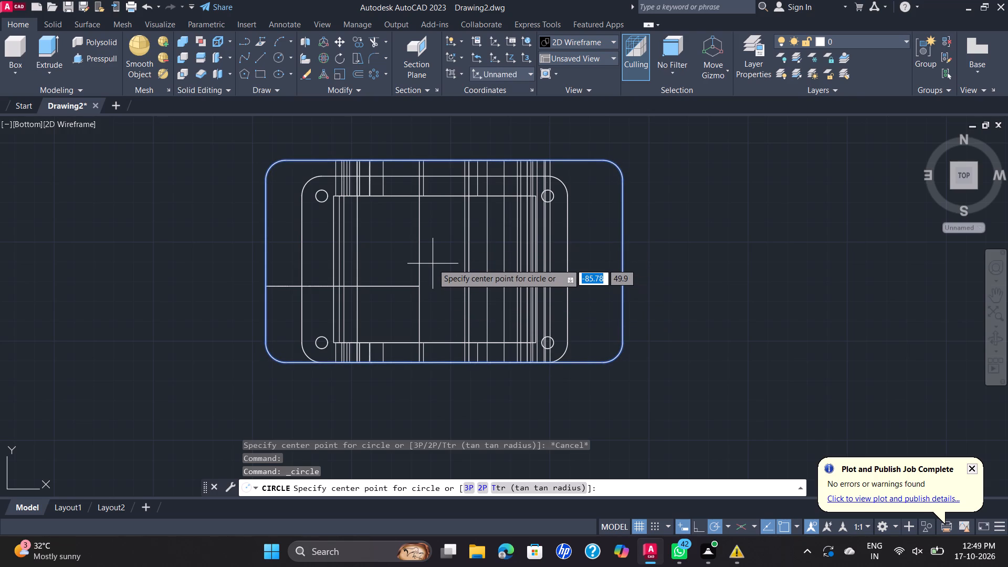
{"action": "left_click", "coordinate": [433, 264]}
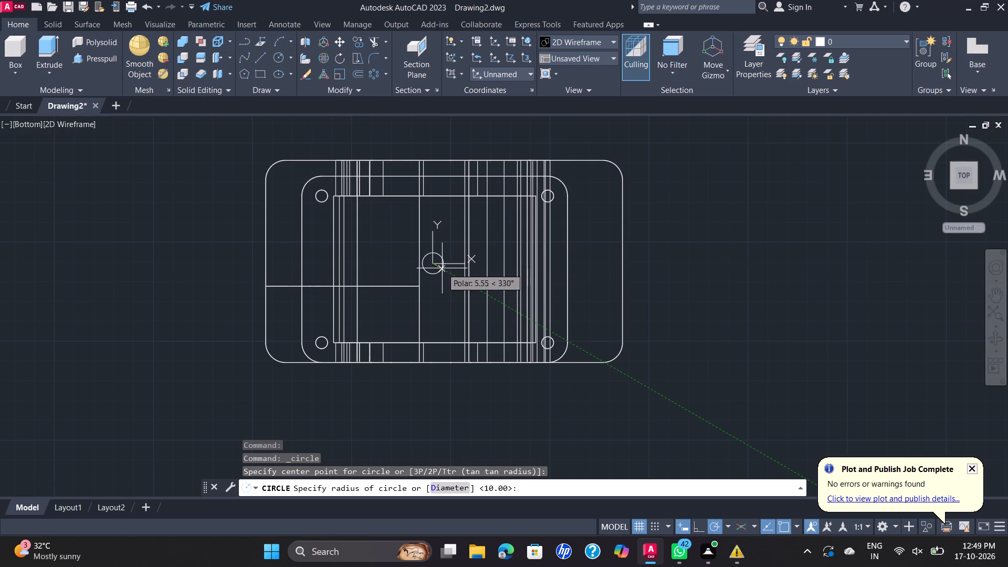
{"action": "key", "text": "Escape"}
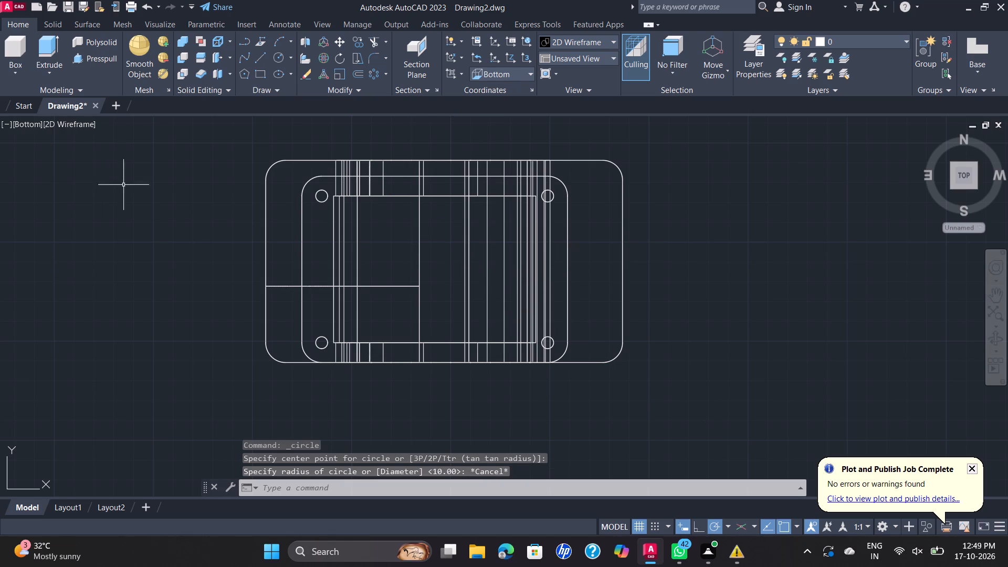
Draw a 180 mm horizontal centre line across the base plate between the midpoints of its two short edges.
{"action": "left_click", "coordinate": [257, 60]}
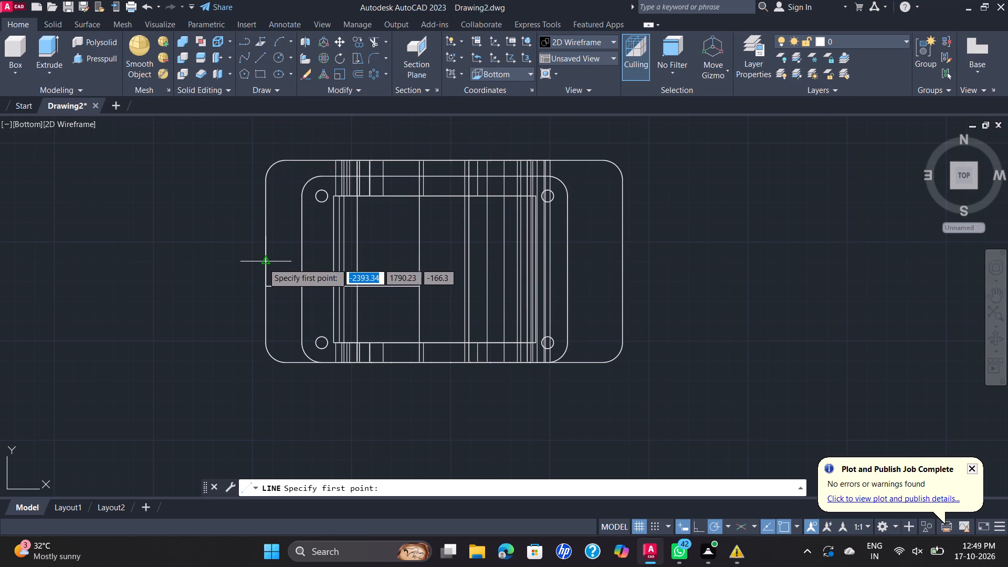
{"action": "left_click", "coordinate": [265, 261]}
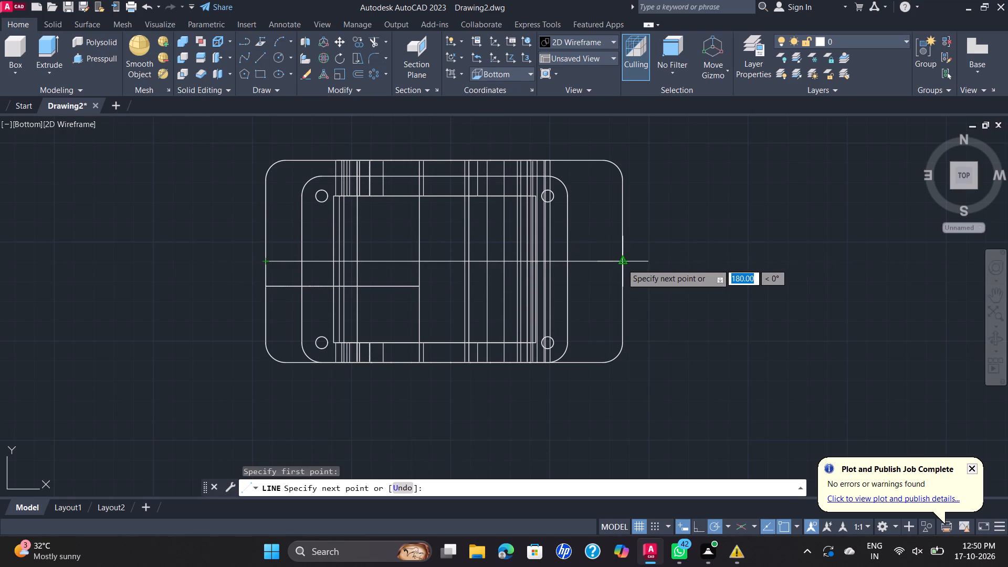
{"action": "left_click", "coordinate": [622, 264]}
{"action": "key", "text": "Escape"}
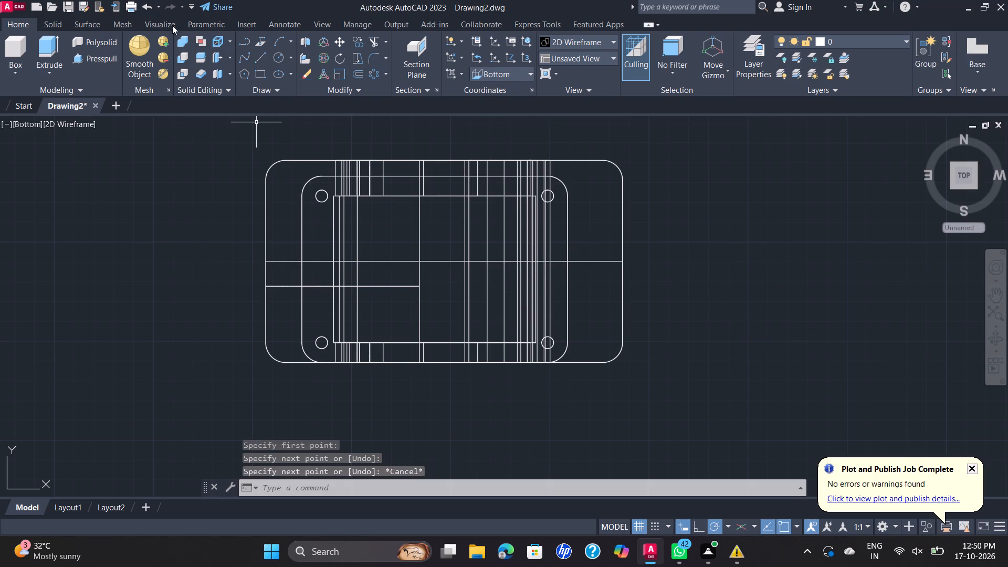
Draw a circle of radius 10 centred on the midpoint of the base plate's centre line.
{"action": "left_click", "coordinate": [275, 58]}
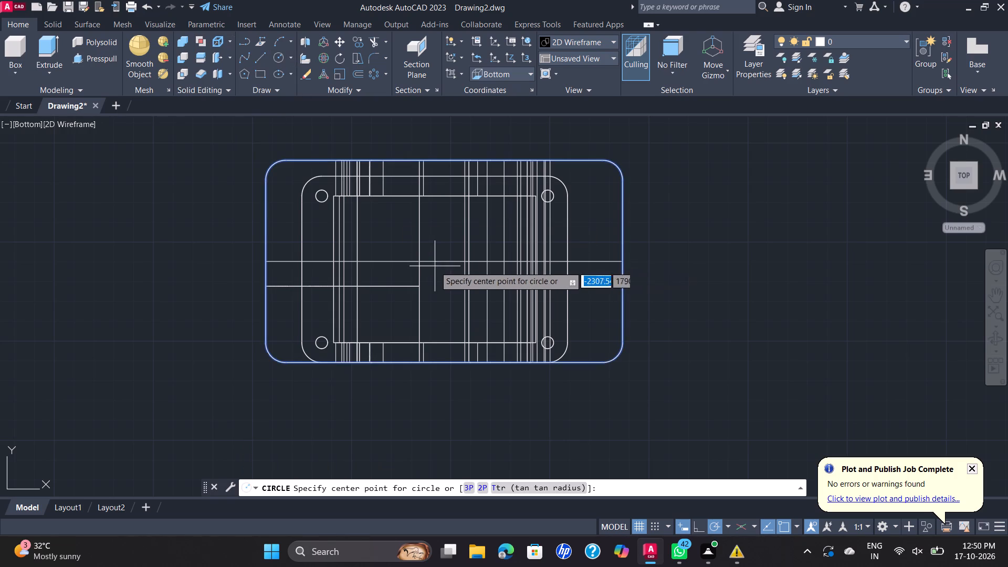
{"action": "left_click", "coordinate": [441, 262]}
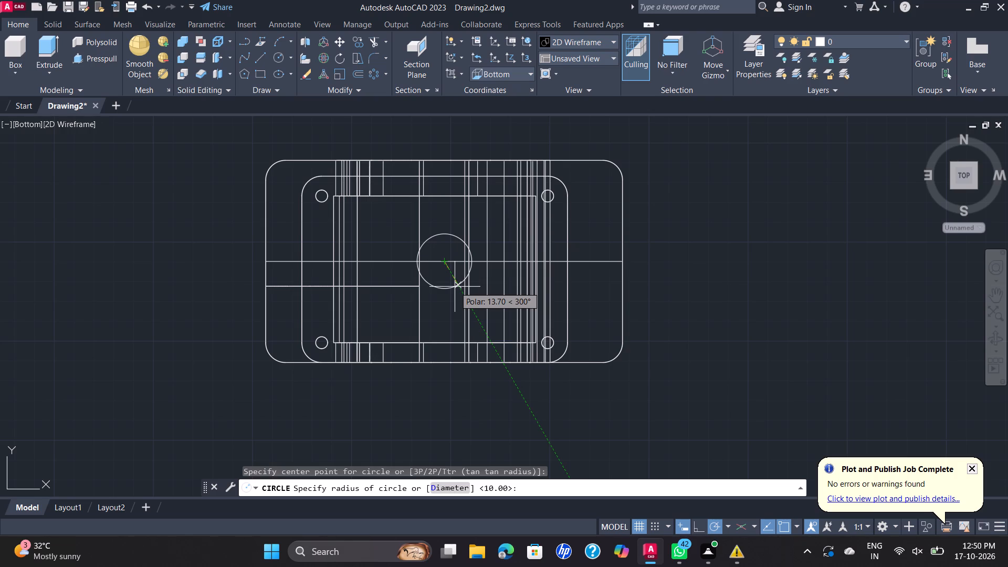
{"action": "type", "text": "10"}
{"action": "key", "text": "Return"}
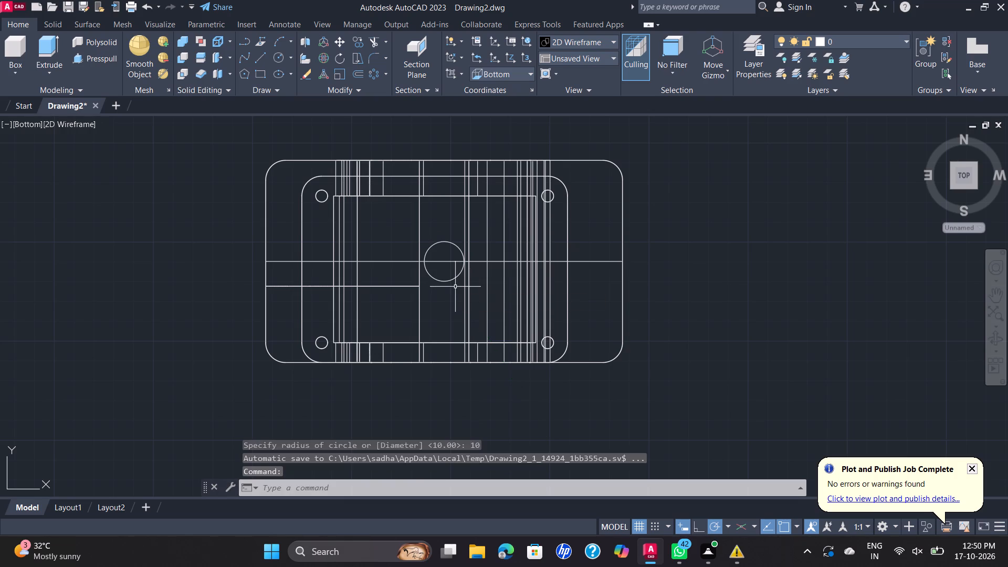
Examine the circle at the base plate's centre against the surrounding wireframe edges.
{"action": "scroll", "coordinate": [454, 274], "scroll_direction": "up", "scroll_amount": 2}
{"action": "scroll", "coordinate": [471, 233], "scroll_direction": "down", "scroll_amount": 1}
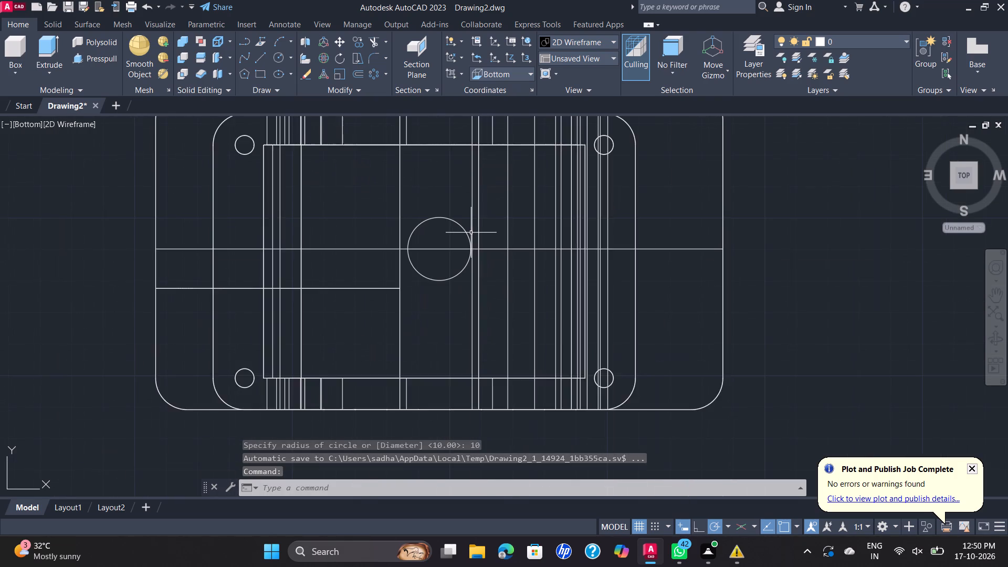
{"action": "scroll", "coordinate": [470, 226], "scroll_direction": "down", "scroll_amount": 1}
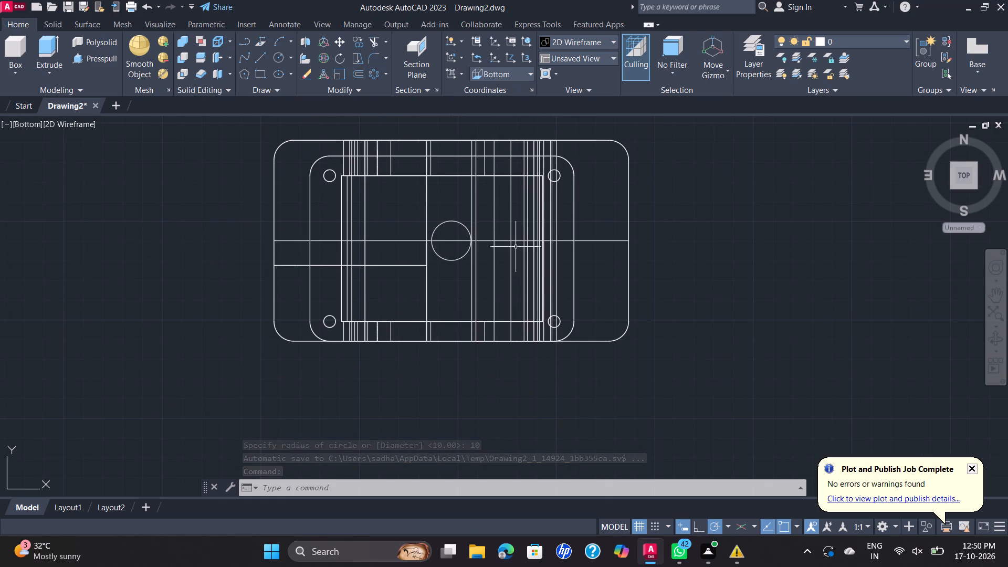
{"action": "scroll", "coordinate": [473, 276], "scroll_direction": "up", "scroll_amount": 1}
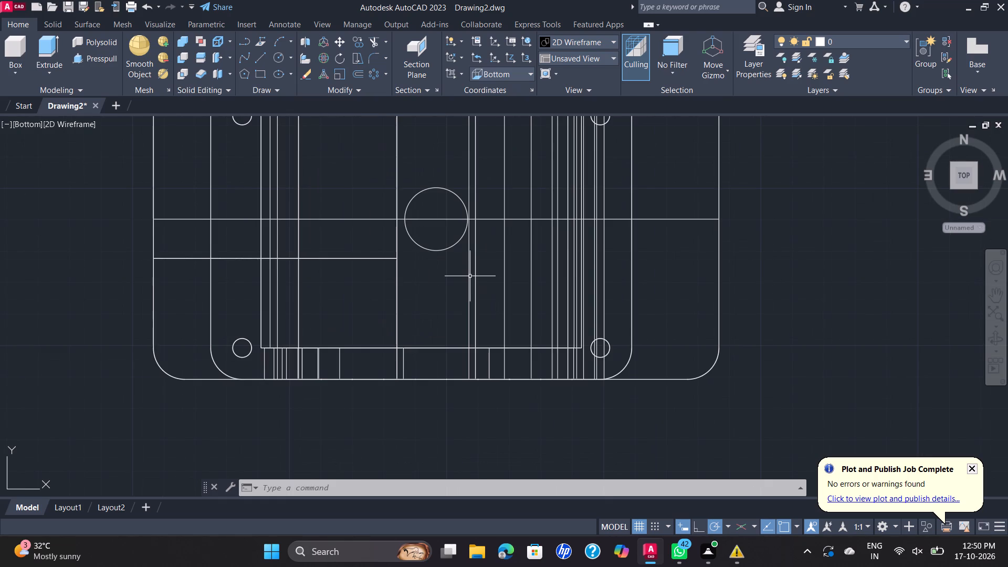
{"action": "scroll", "coordinate": [469, 276], "scroll_direction": "up", "scroll_amount": 2}
{"action": "scroll", "coordinate": [469, 276], "scroll_direction": "down", "scroll_amount": 3}
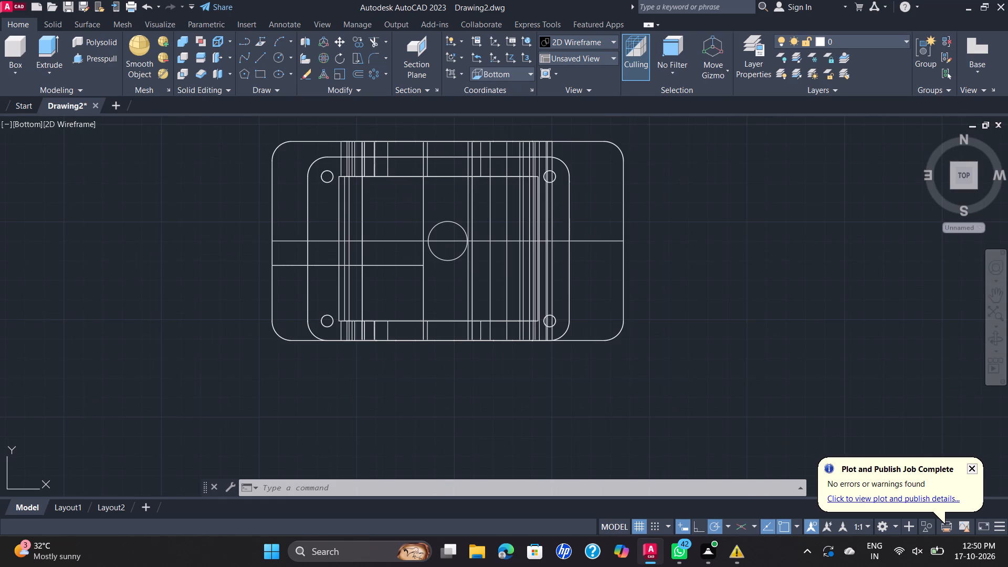
{"action": "scroll", "coordinate": [477, 265], "scroll_direction": "up", "scroll_amount": 1}
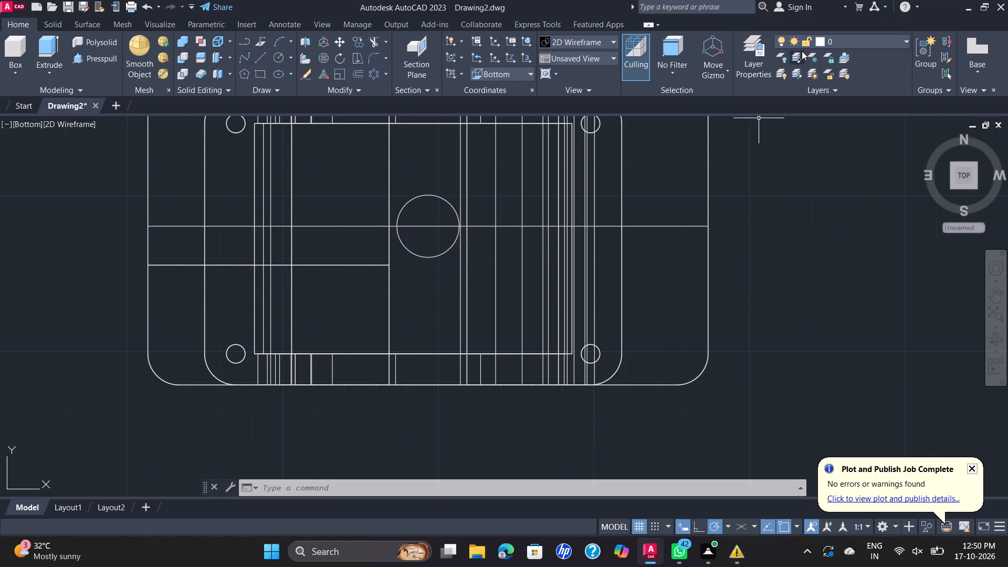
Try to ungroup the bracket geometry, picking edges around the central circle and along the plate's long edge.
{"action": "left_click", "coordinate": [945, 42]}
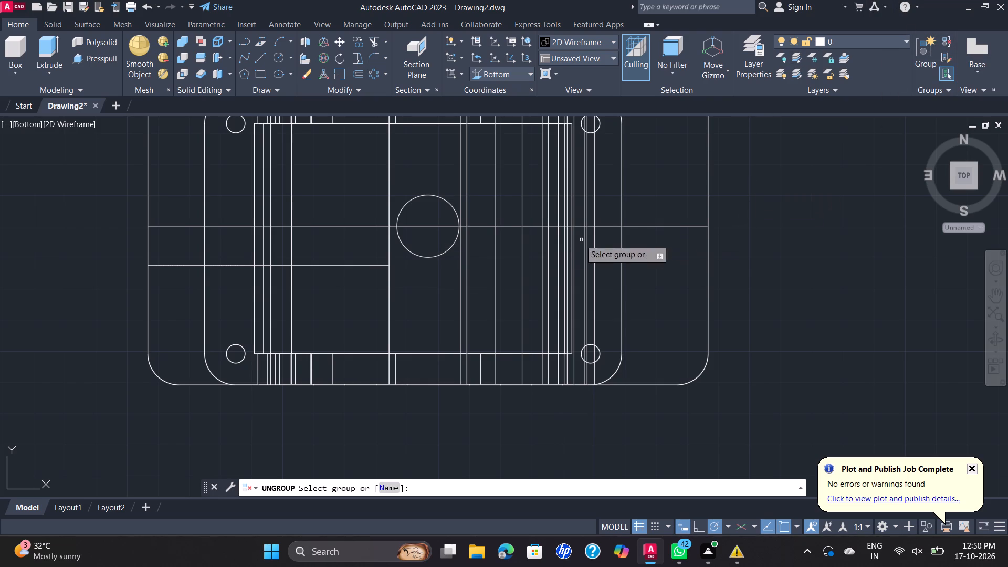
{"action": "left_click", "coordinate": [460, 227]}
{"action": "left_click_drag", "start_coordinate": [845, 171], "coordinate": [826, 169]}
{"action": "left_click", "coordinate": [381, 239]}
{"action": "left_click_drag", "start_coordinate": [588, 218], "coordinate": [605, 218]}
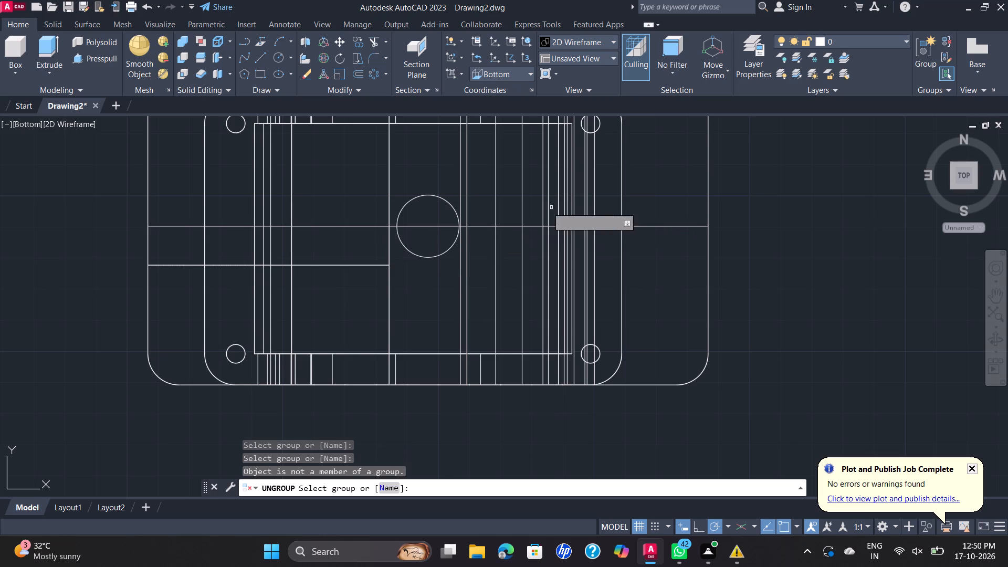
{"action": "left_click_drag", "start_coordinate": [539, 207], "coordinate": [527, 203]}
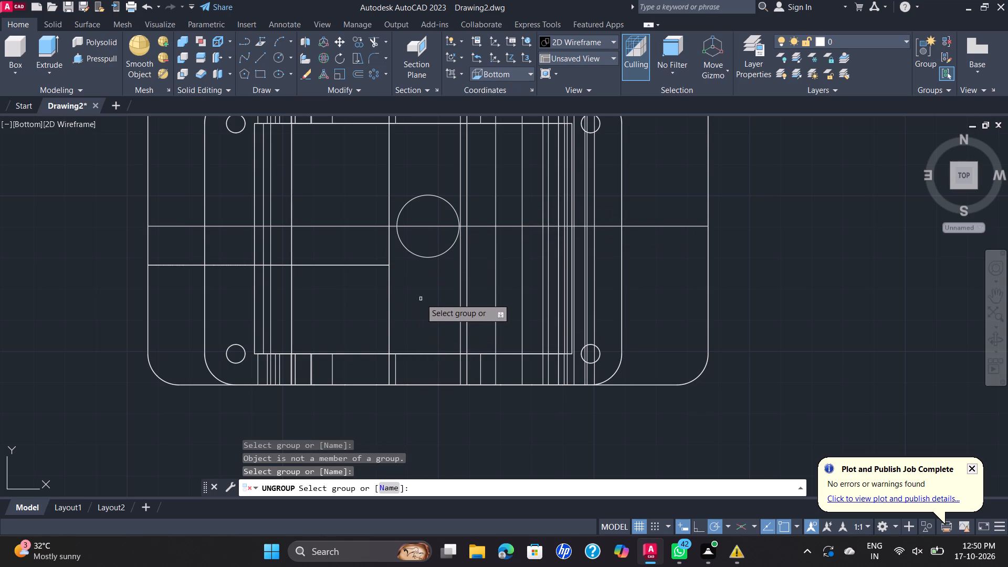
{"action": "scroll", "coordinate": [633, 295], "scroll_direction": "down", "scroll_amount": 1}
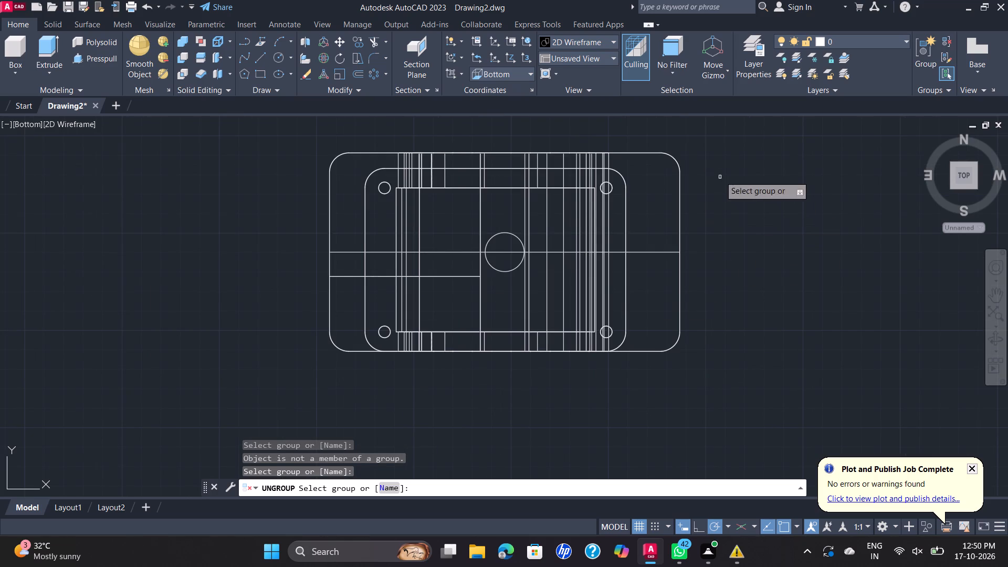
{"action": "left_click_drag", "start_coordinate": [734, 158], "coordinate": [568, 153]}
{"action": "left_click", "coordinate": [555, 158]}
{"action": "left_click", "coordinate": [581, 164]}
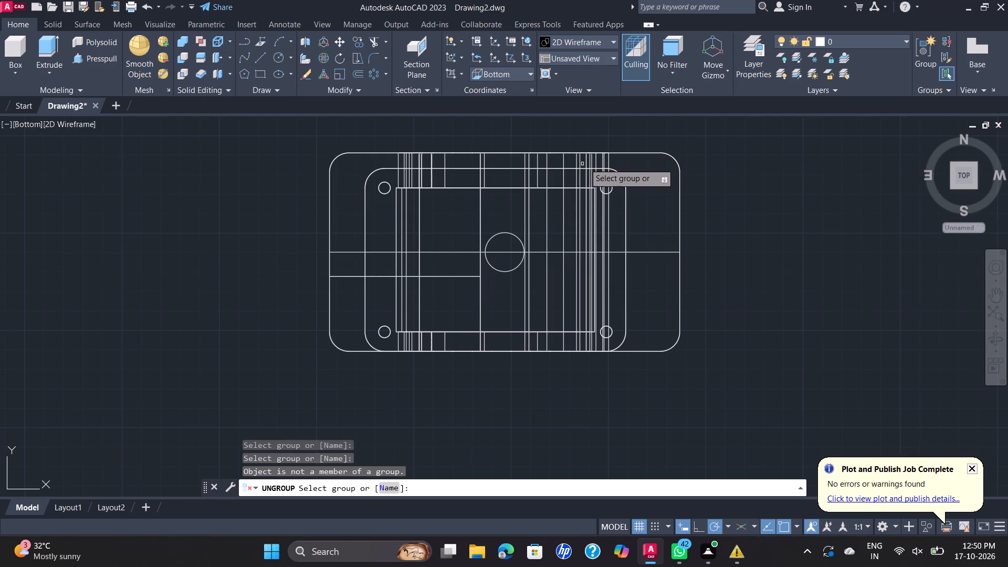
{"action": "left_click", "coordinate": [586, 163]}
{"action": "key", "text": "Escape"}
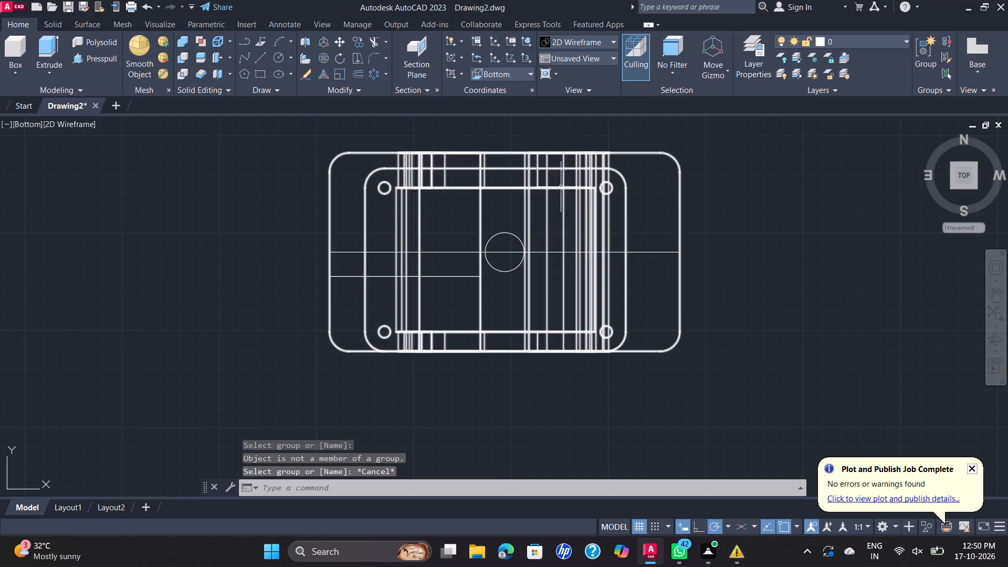
Delete the horizontal centre line that runs through the circle on the base plate's underside.
{"action": "scroll", "coordinate": [500, 239], "scroll_direction": "up", "scroll_amount": 1}
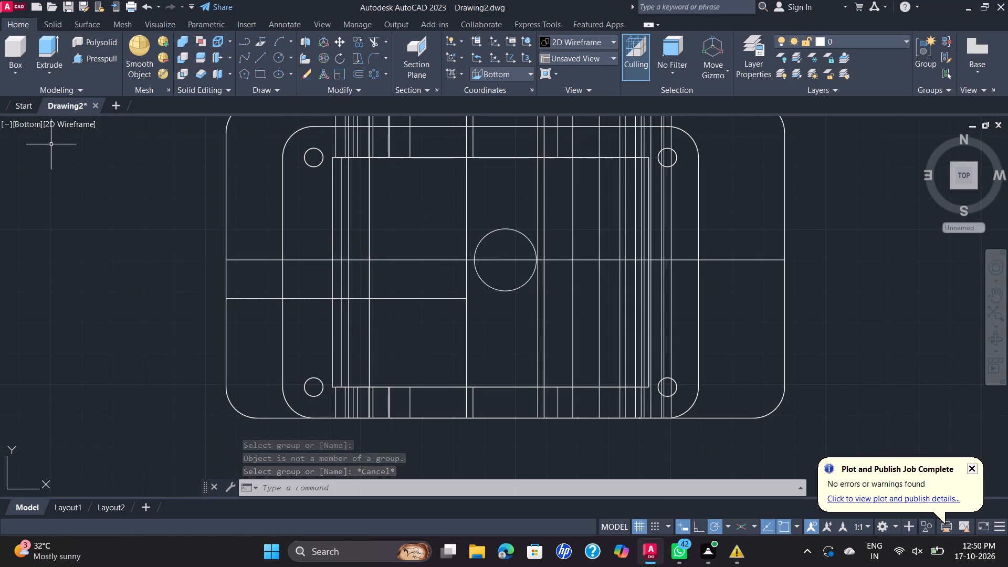
{"action": "left_click", "coordinate": [14, 124]}
{"action": "left_click", "coordinate": [72, 248]}
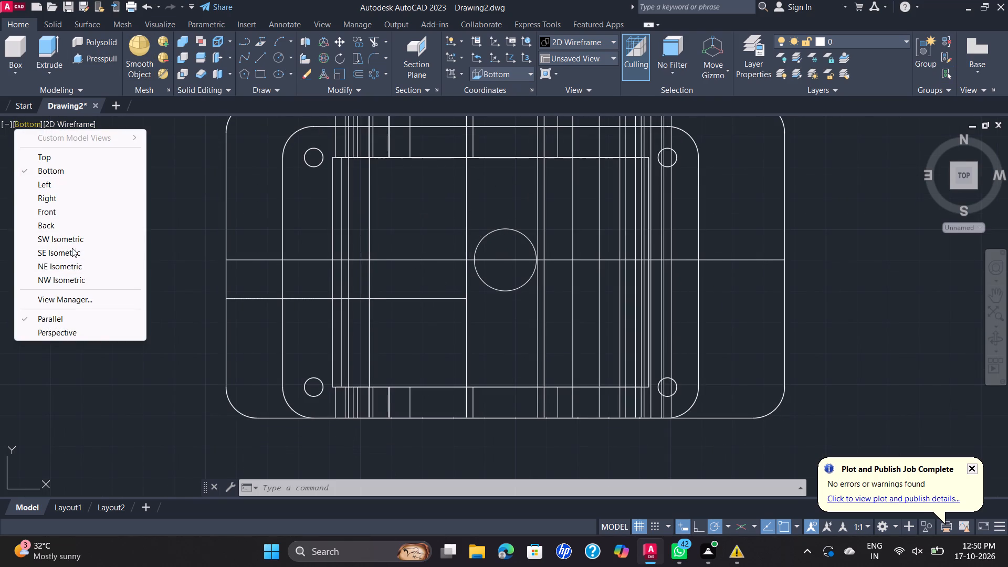
{"action": "scroll", "coordinate": [684, 170], "scroll_direction": "up", "scroll_amount": 3}
{"action": "middle_click_drag", "start_coordinate": [702, 141], "coordinate": [676, 148]}
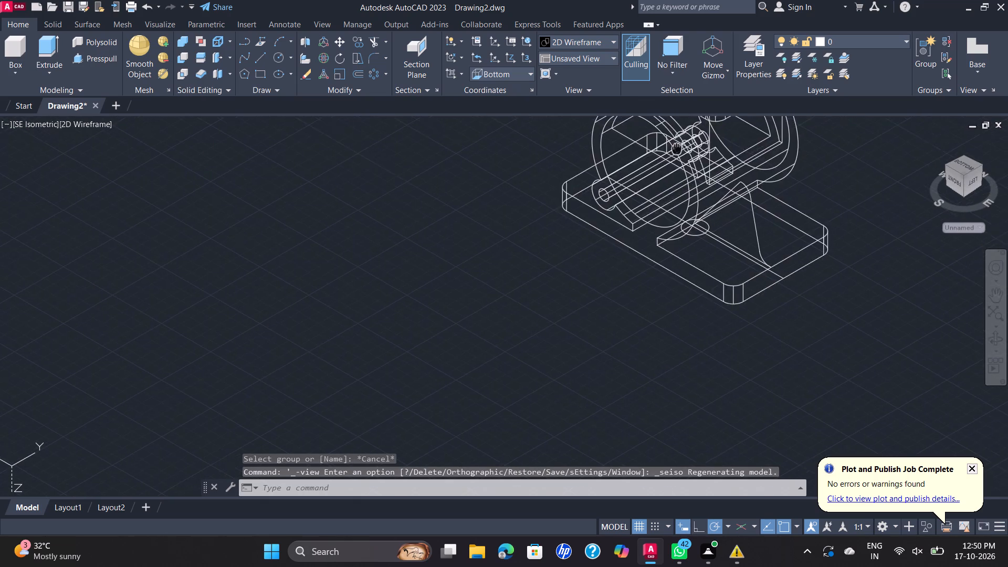
{"action": "middle_click_drag", "start_coordinate": [676, 148], "coordinate": [604, 259]}
{"action": "scroll", "coordinate": [625, 360], "scroll_direction": "up", "scroll_amount": 2}
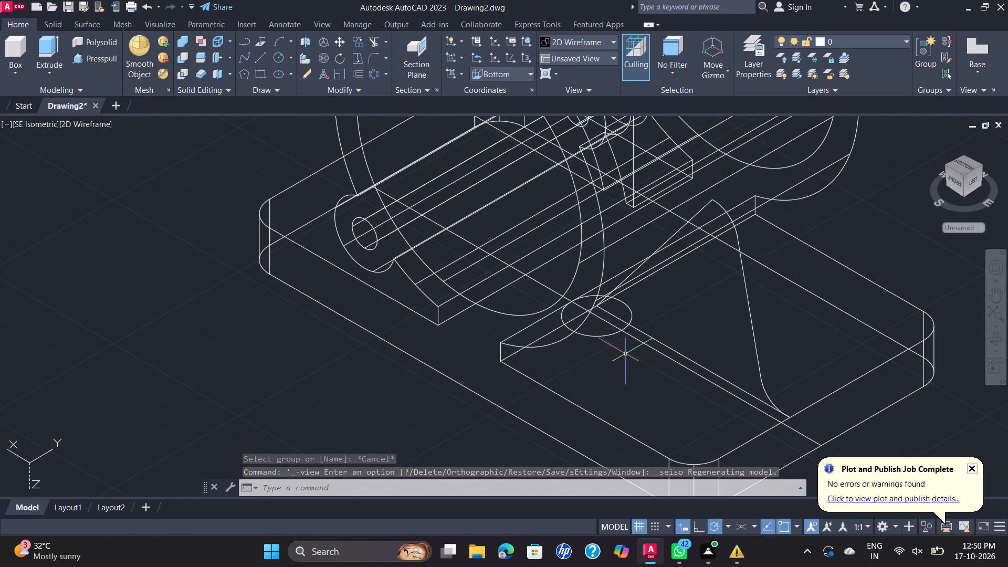
{"action": "scroll", "coordinate": [632, 338], "scroll_direction": "up", "scroll_amount": 1}
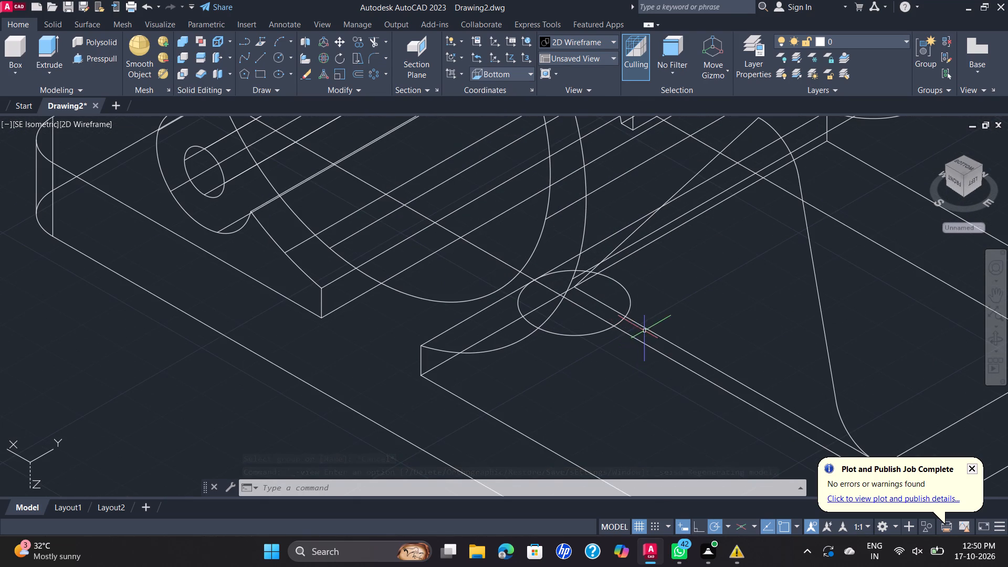
{"action": "left_click", "coordinate": [647, 346]}
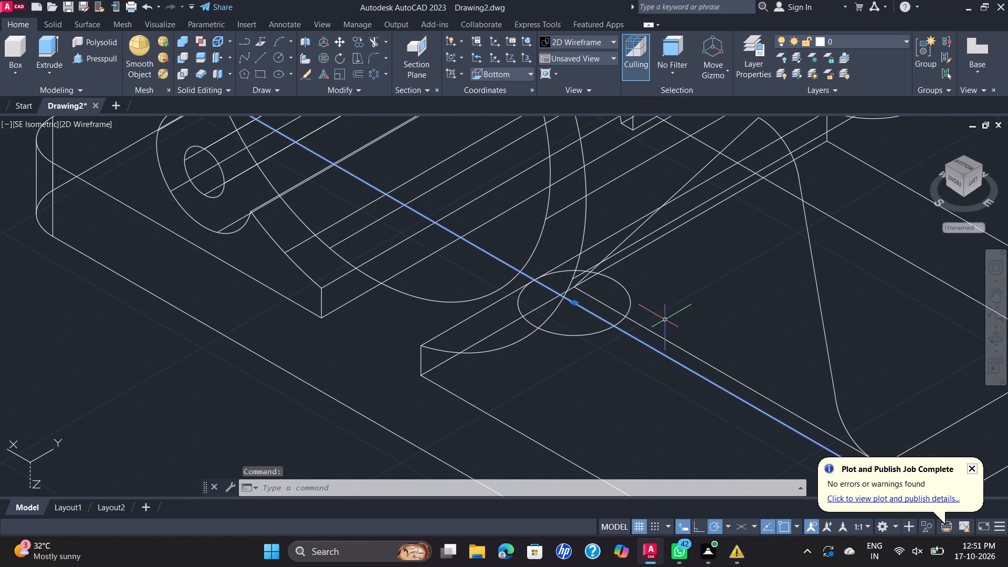
{"action": "key", "text": "Delete"}
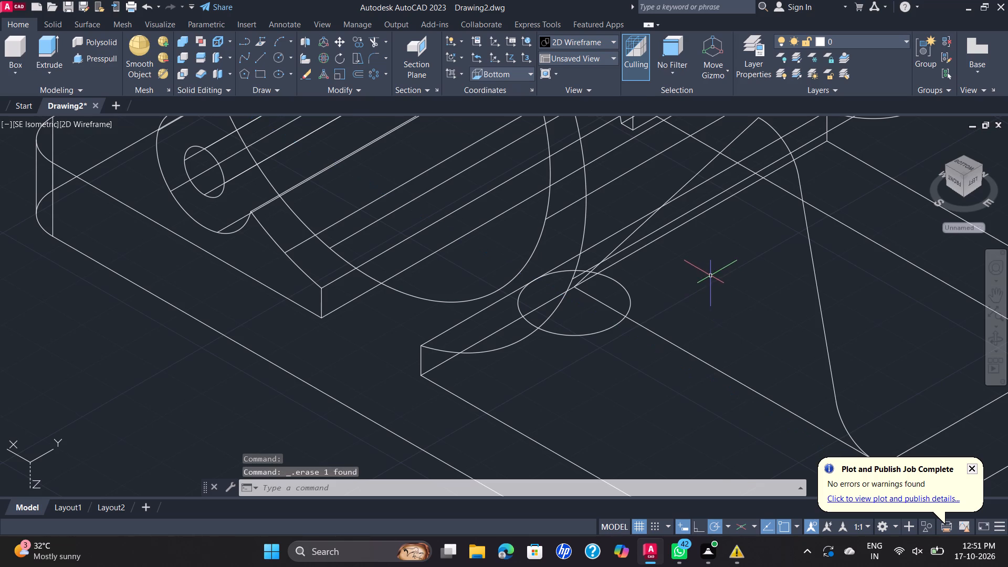
Presspull the radius-10 circle on the base plate's underside upward through the plate into the large bore to cut a hole.
{"action": "scroll", "coordinate": [710, 276], "scroll_direction": "down", "scroll_amount": 1}
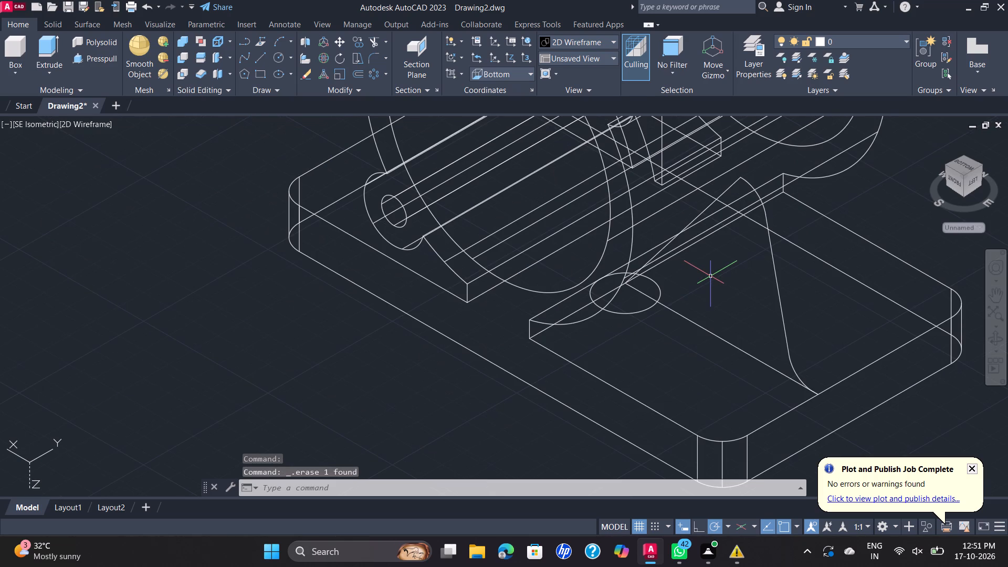
{"action": "scroll", "coordinate": [424, 333], "scroll_direction": "down", "scroll_amount": 1}
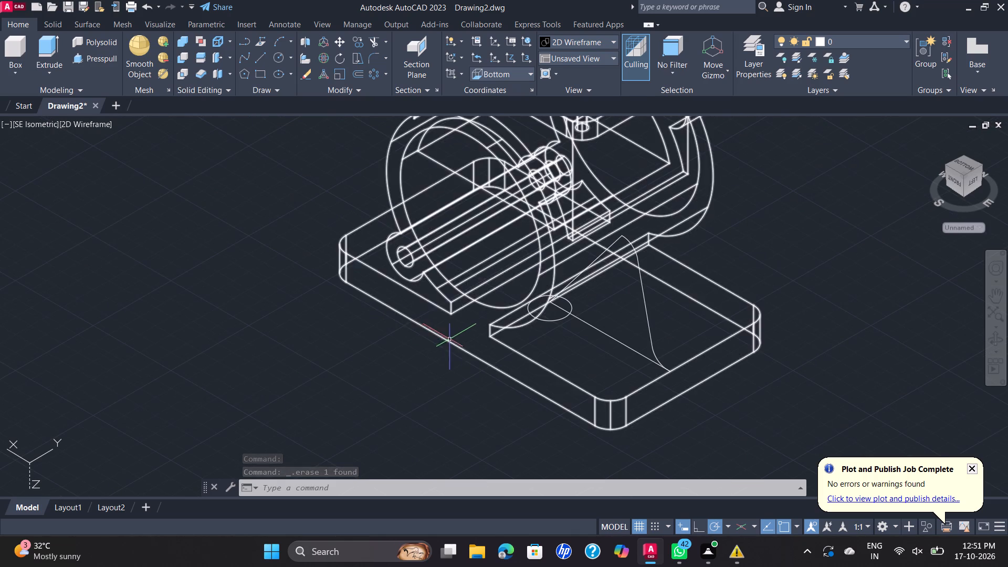
{"action": "middle_click_drag", "start_coordinate": [449, 339], "coordinate": [498, 279], "text": "shift"}
{"action": "scroll", "coordinate": [456, 339], "scroll_direction": "down", "scroll_amount": 1, "text": "shift"}
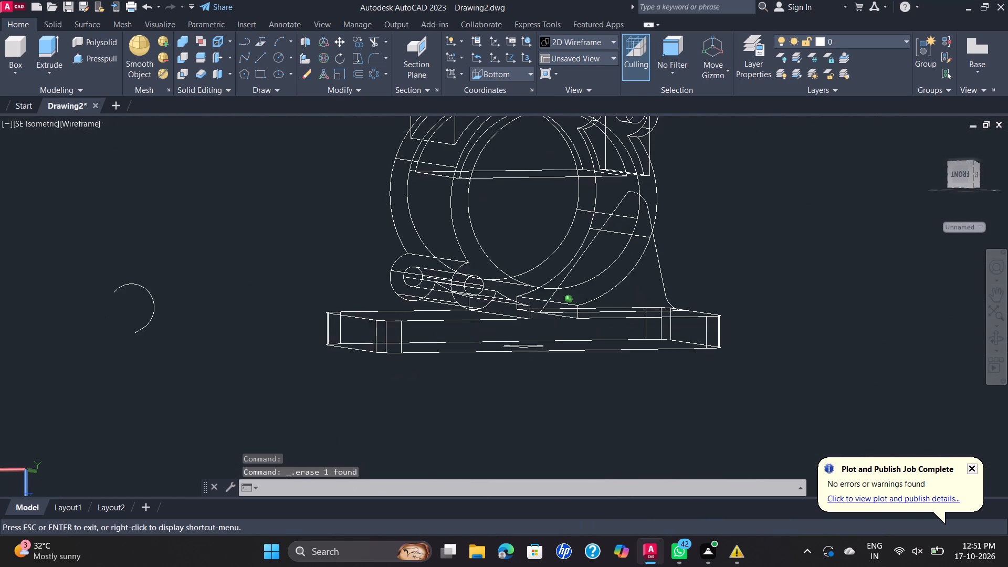
{"action": "middle_click_drag", "start_coordinate": [498, 279], "coordinate": [500, 262], "text": "shift"}
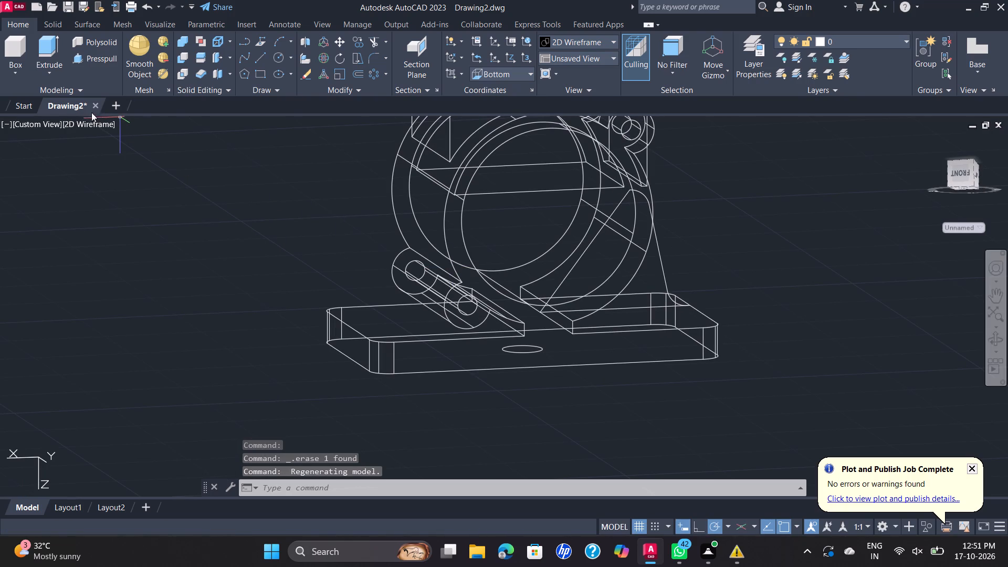
{"action": "left_click", "coordinate": [112, 58]}
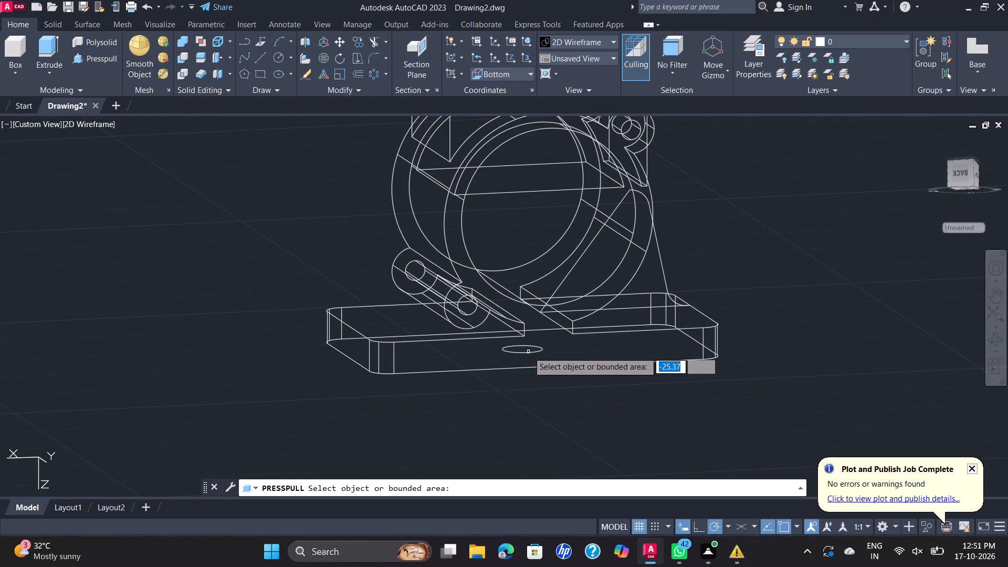
{"action": "left_click", "coordinate": [531, 349]}
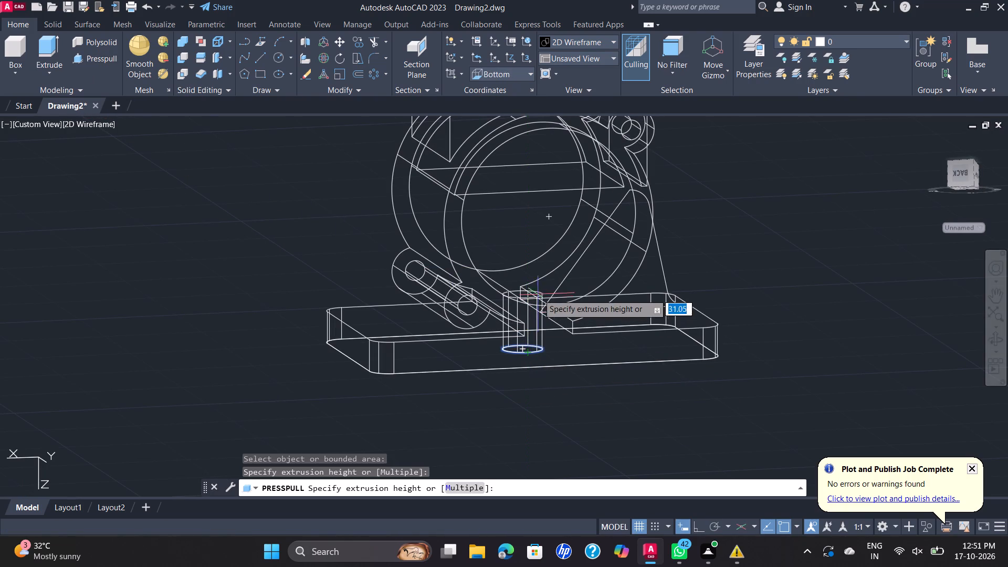
{"action": "left_click", "coordinate": [541, 223]}
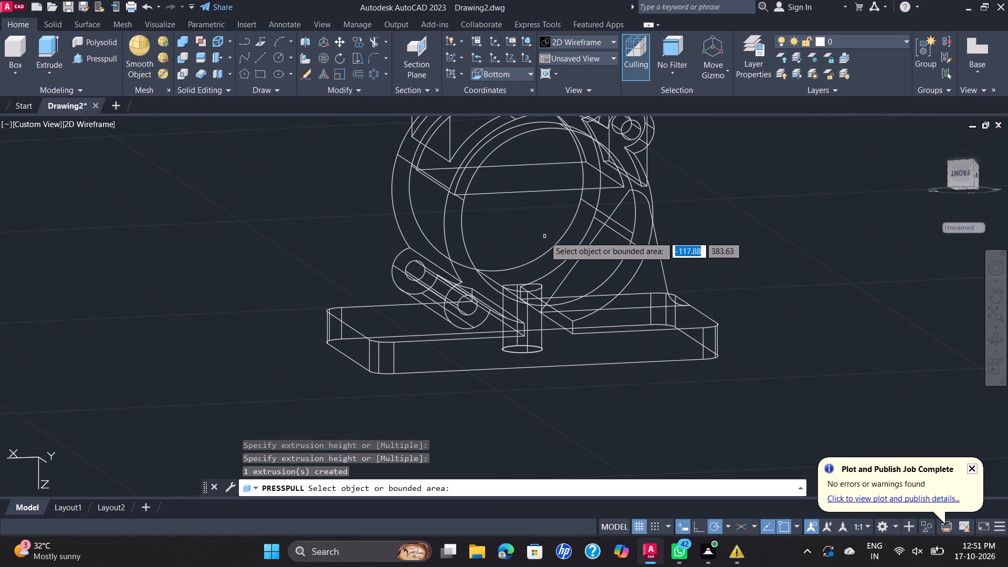
{"action": "scroll", "coordinate": [544, 236], "scroll_direction": "up", "scroll_amount": 2}
{"action": "scroll", "coordinate": [547, 240], "scroll_direction": "down", "scroll_amount": 2}
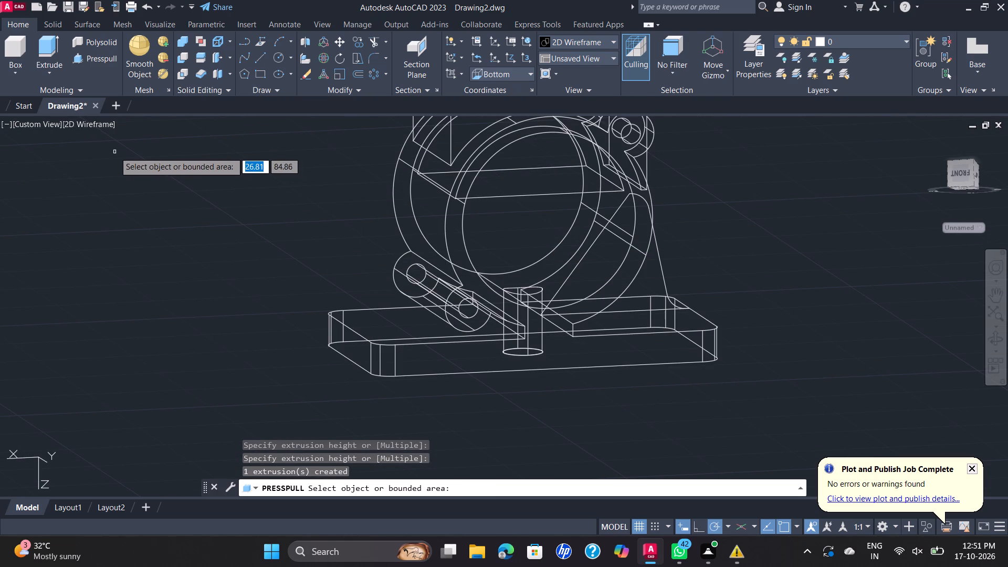
{"action": "key", "text": "Escape"}
Display the bracket in the Shades of Gray visual style.
{"action": "left_click", "coordinate": [89, 125]}
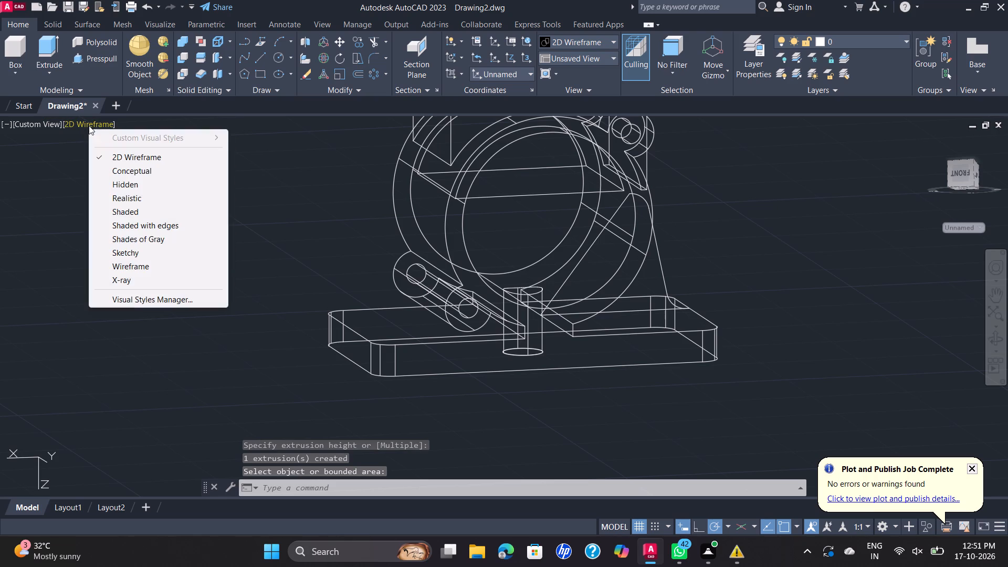
{"action": "left_click", "coordinate": [156, 161]}
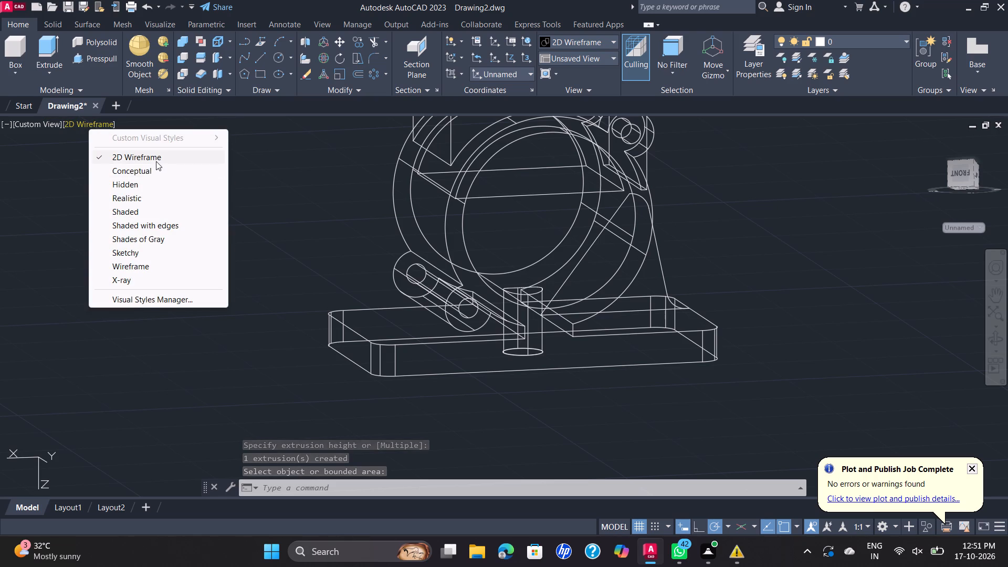
{"action": "left_click", "coordinate": [101, 128]}
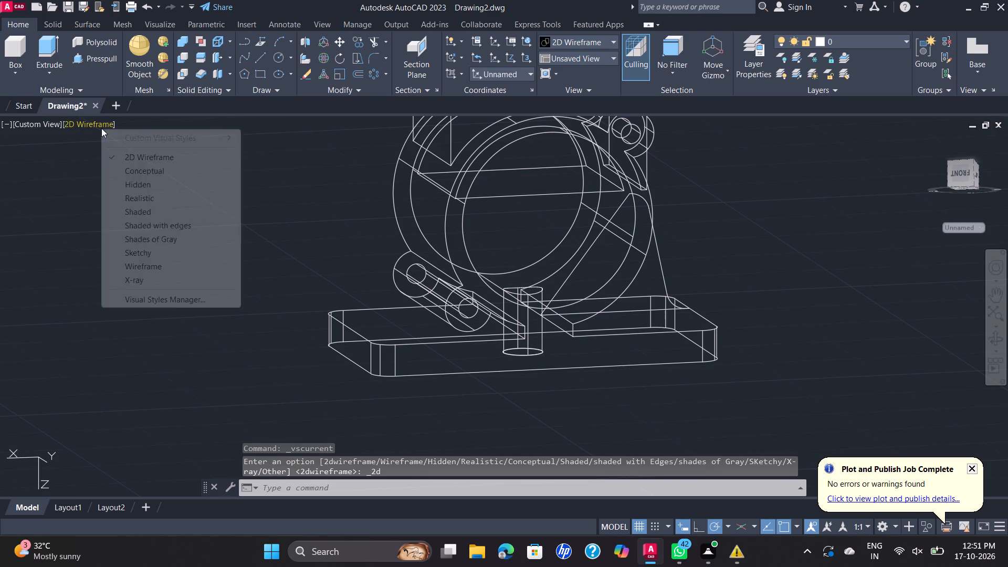
{"action": "left_click", "coordinate": [180, 238]}
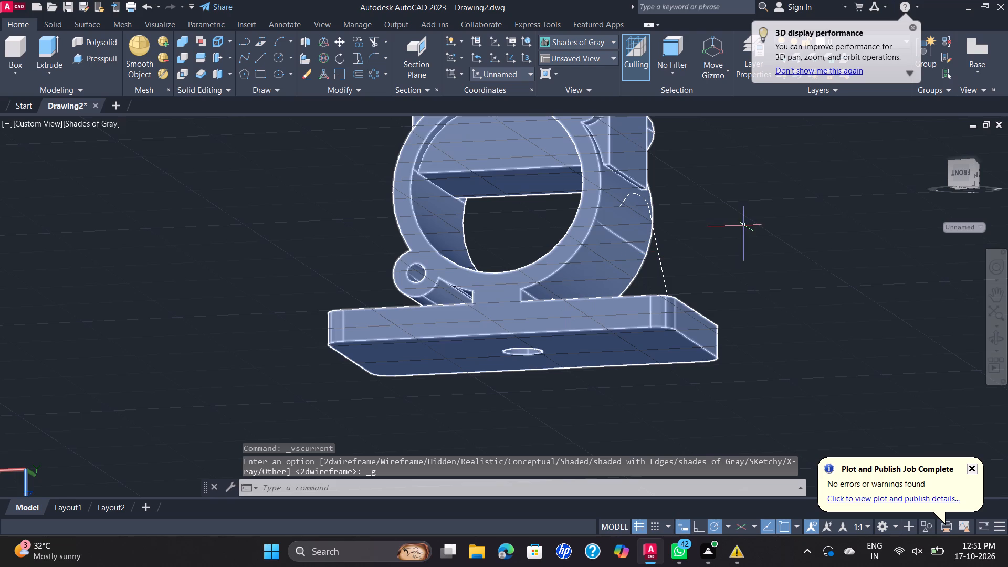
{"action": "scroll", "coordinate": [744, 223], "scroll_direction": "down", "scroll_amount": 2}
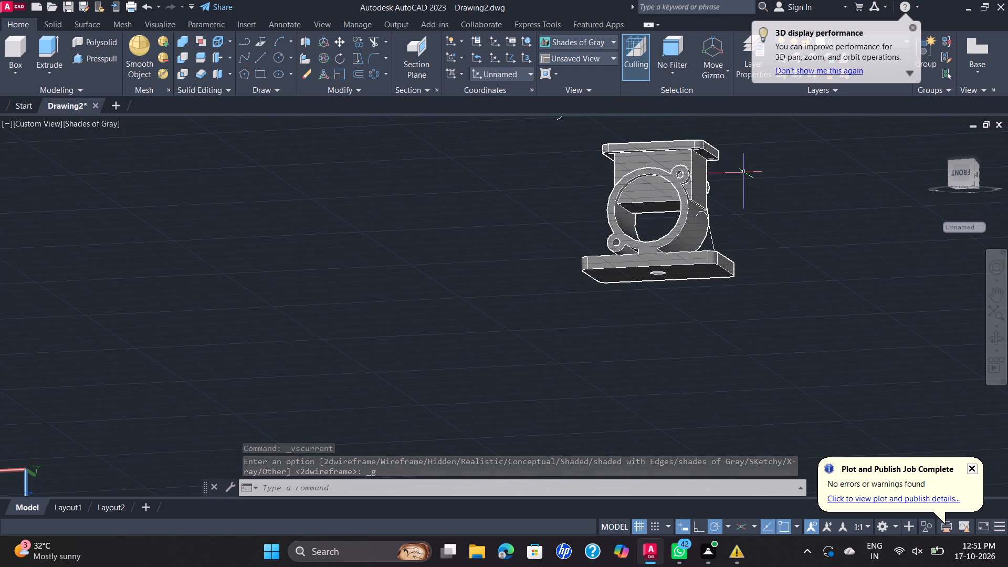
{"action": "middle_click_drag", "start_coordinate": [728, 169], "coordinate": [752, 187], "text": "shift"}
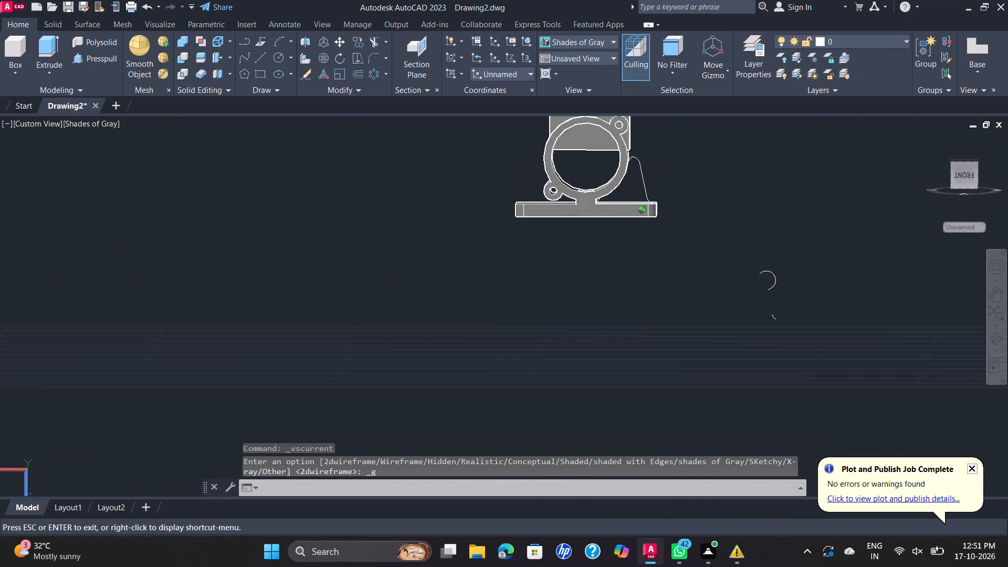
{"action": "middle_click_drag", "start_coordinate": [752, 187], "coordinate": [750, 184], "text": "shift"}
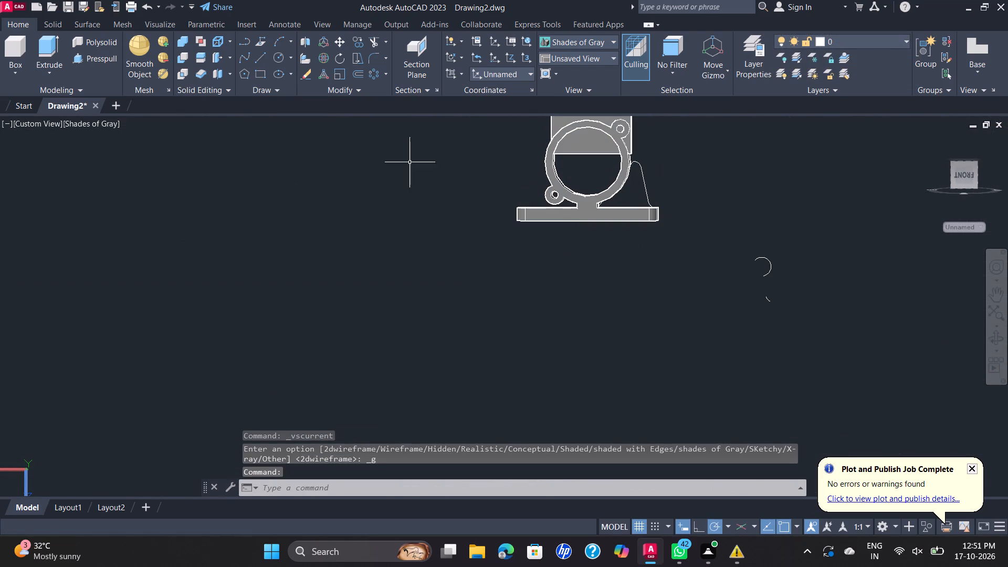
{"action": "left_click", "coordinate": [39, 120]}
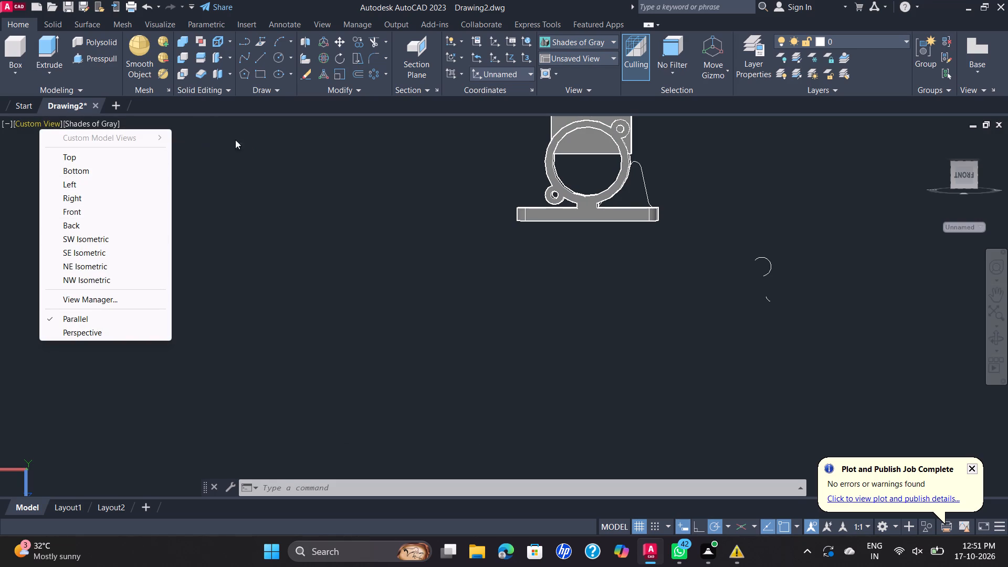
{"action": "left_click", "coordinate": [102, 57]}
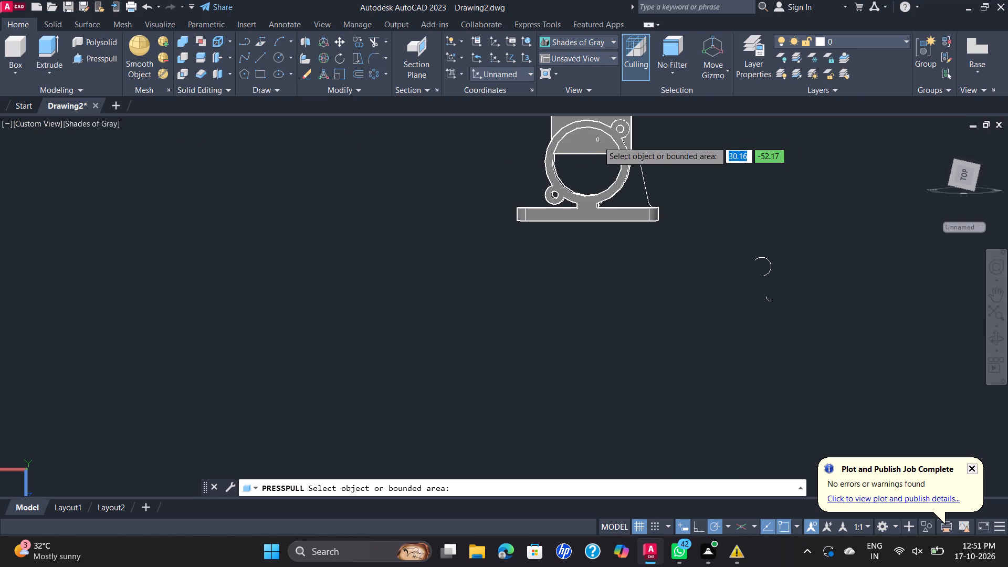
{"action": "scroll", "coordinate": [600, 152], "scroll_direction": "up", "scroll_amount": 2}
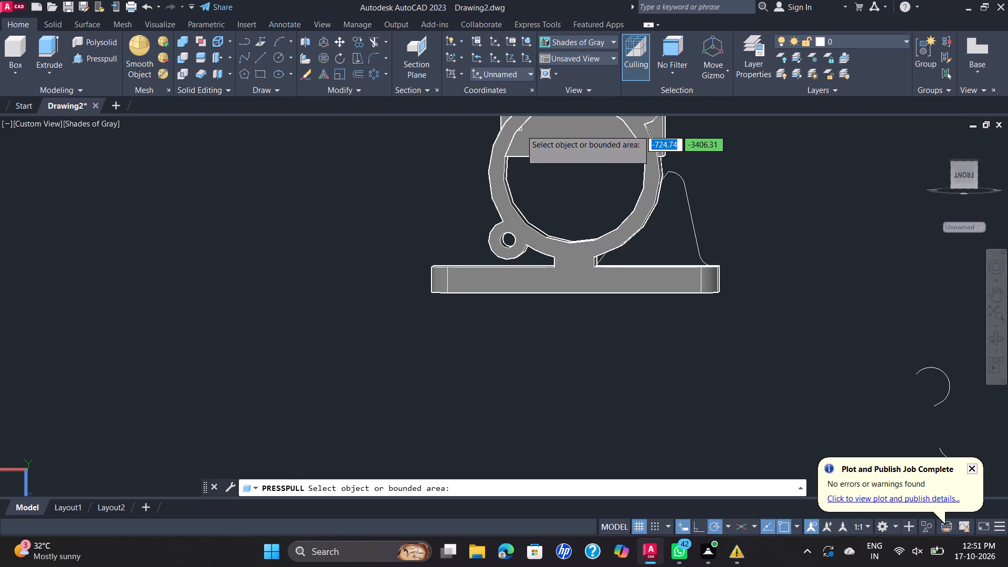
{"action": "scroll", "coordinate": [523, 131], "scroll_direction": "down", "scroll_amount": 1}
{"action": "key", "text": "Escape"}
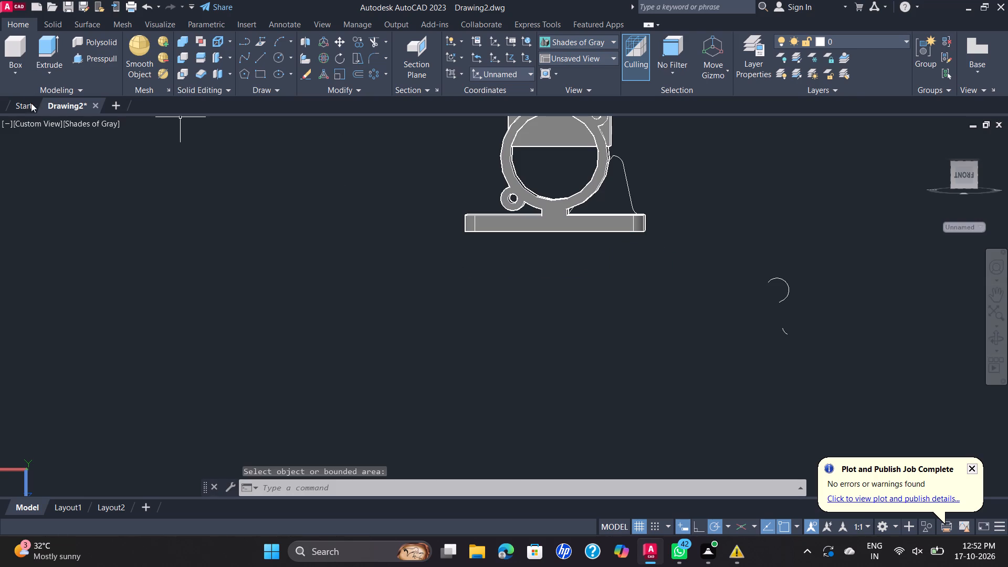
Presspull the circular-segment face blocking the upper part of the large bore about 257 mm through the cylinder, clearing the bore along its full length.
{"action": "left_click", "coordinate": [47, 122]}
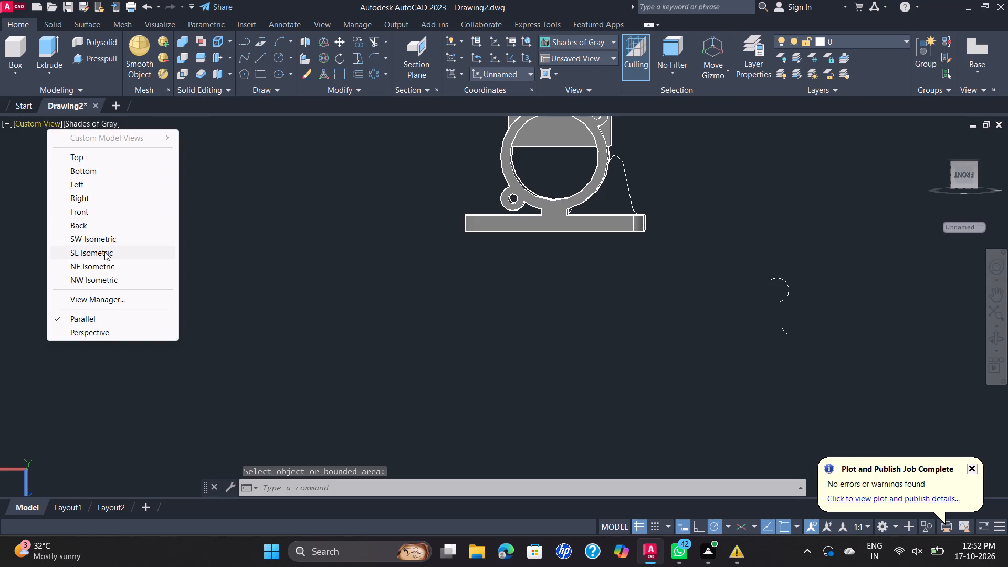
{"action": "left_click", "coordinate": [101, 247]}
{"action": "scroll", "coordinate": [693, 143], "scroll_direction": "up", "scroll_amount": 2}
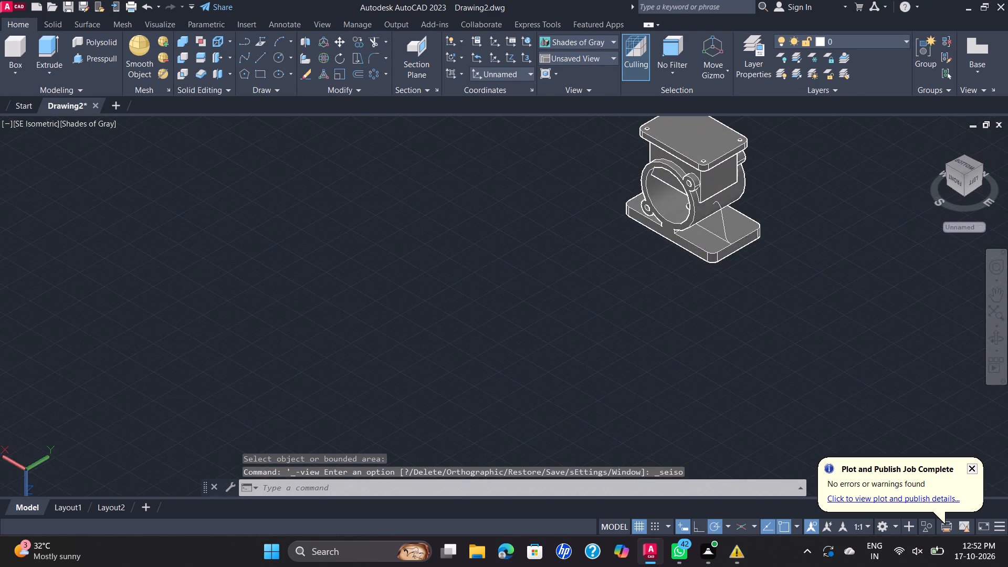
{"action": "scroll", "coordinate": [730, 147], "scroll_direction": "up", "scroll_amount": 1}
{"action": "scroll", "coordinate": [796, 145], "scroll_direction": "up", "scroll_amount": 1}
{"action": "middle_click_drag", "start_coordinate": [796, 145], "coordinate": [719, 175]}
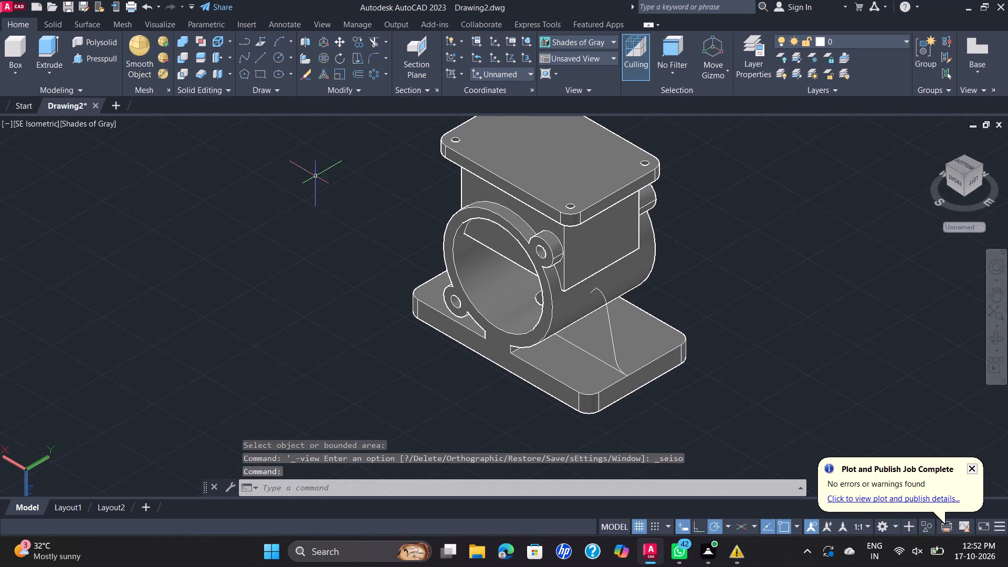
{"action": "left_click", "coordinate": [92, 56]}
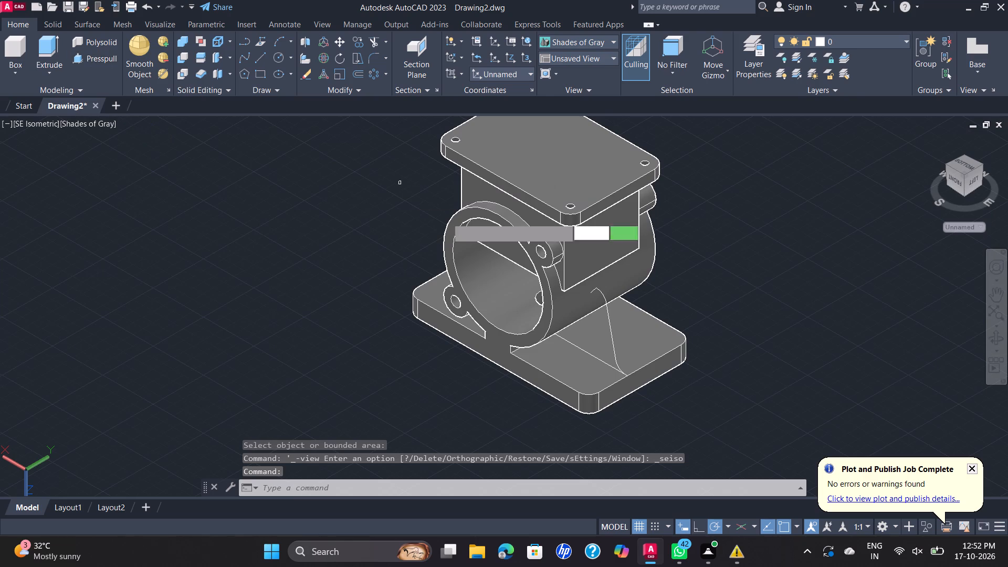
{"action": "scroll", "coordinate": [507, 248], "scroll_direction": "up", "scroll_amount": 1}
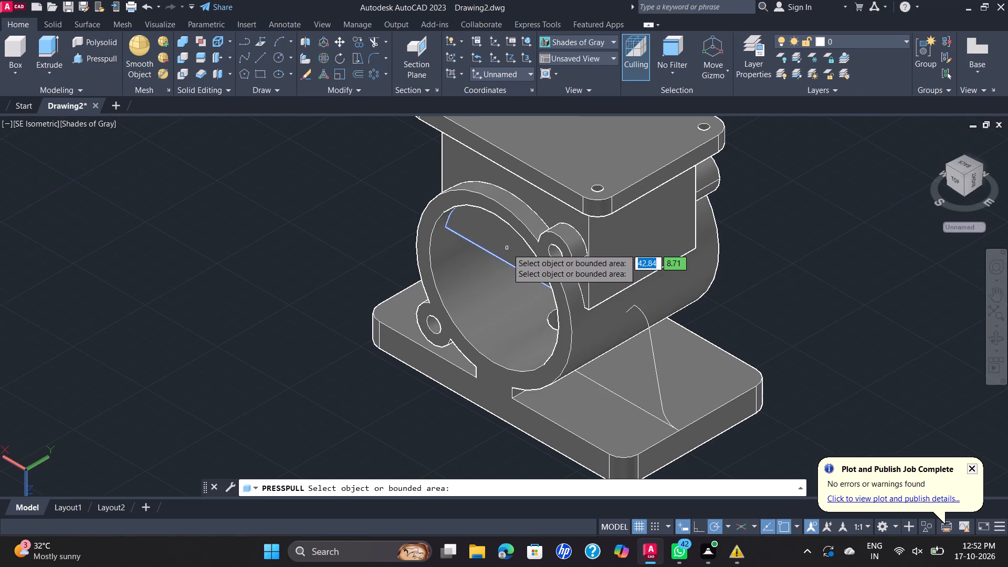
{"action": "left_click", "coordinate": [508, 248]}
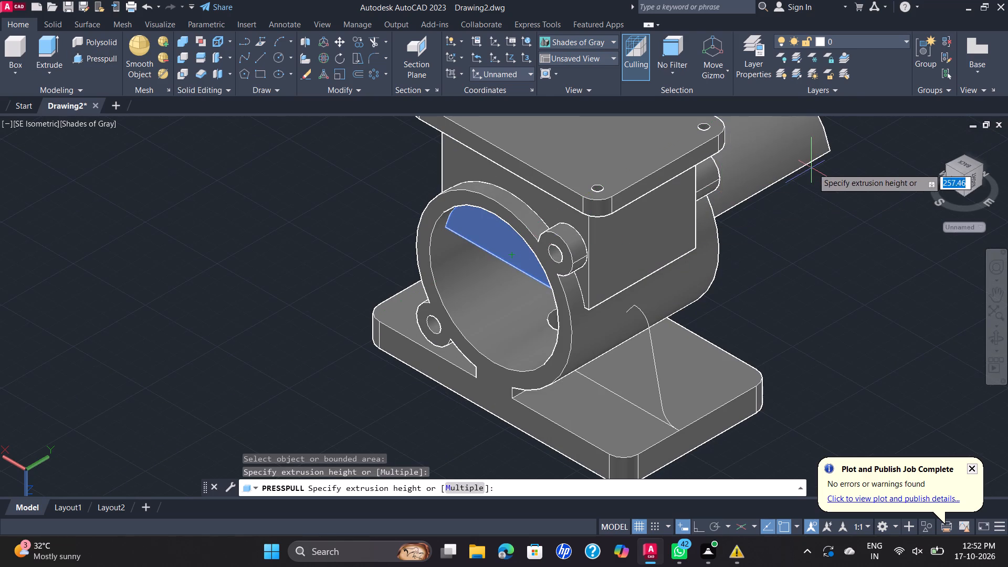
{"action": "left_click", "coordinate": [813, 167]}
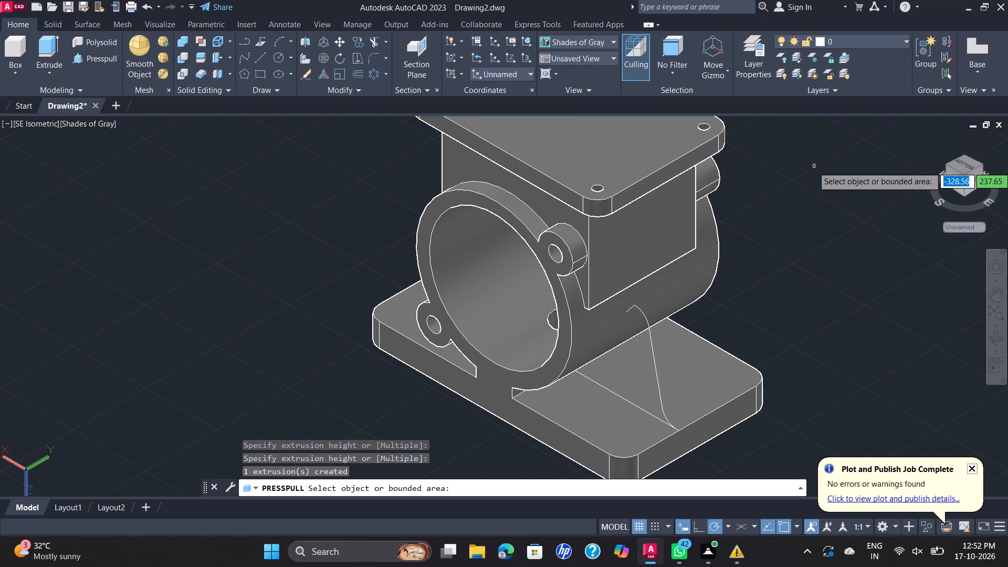
{"action": "middle_click_drag", "start_coordinate": [814, 166], "coordinate": [860, 145], "text": "shift"}
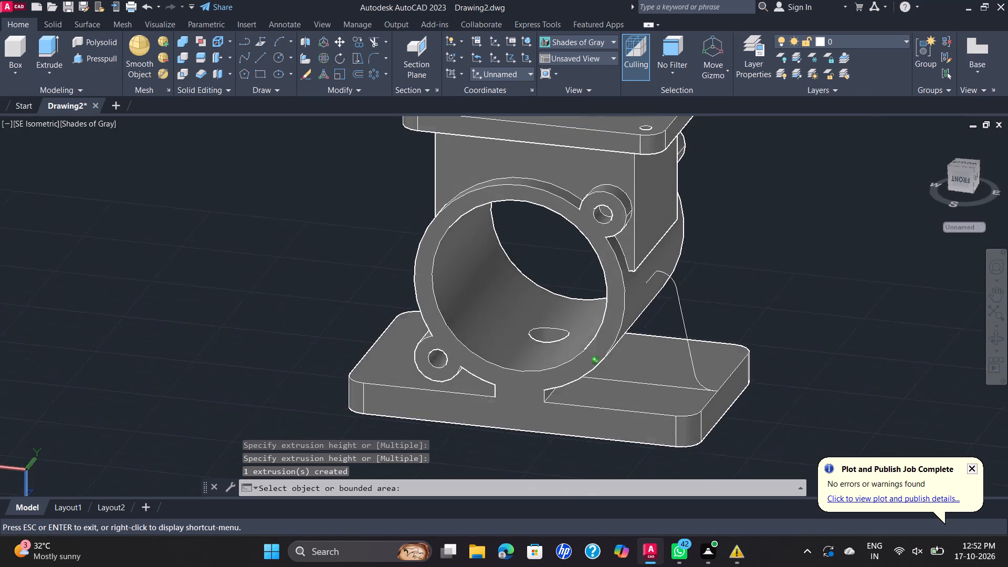
{"action": "middle_click_drag", "start_coordinate": [860, 145], "coordinate": [829, 144], "text": "shift"}
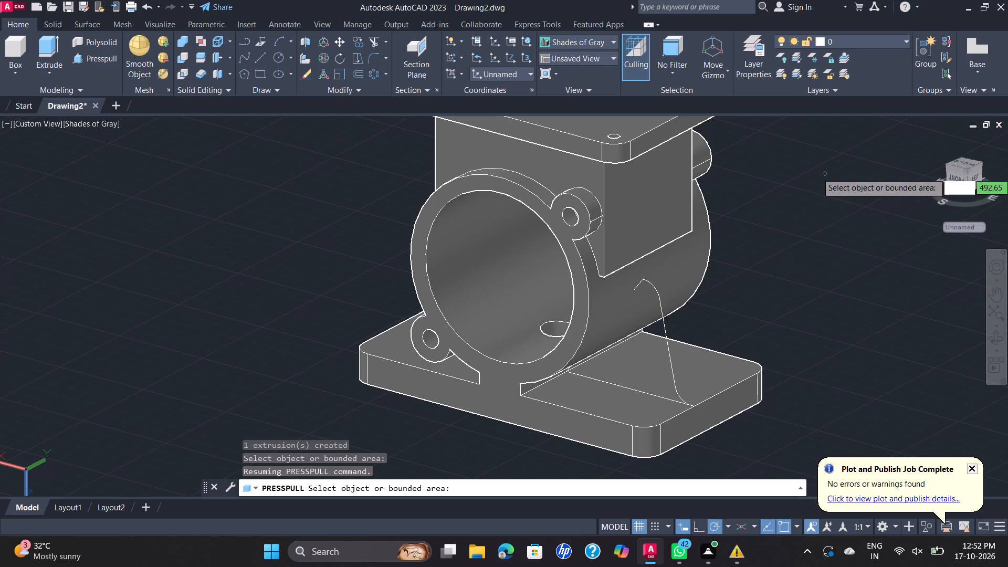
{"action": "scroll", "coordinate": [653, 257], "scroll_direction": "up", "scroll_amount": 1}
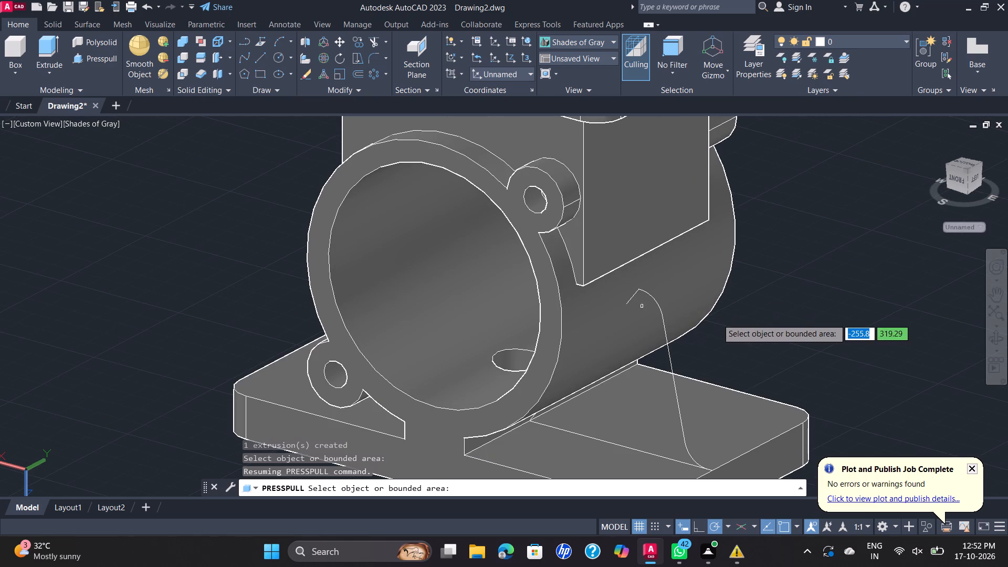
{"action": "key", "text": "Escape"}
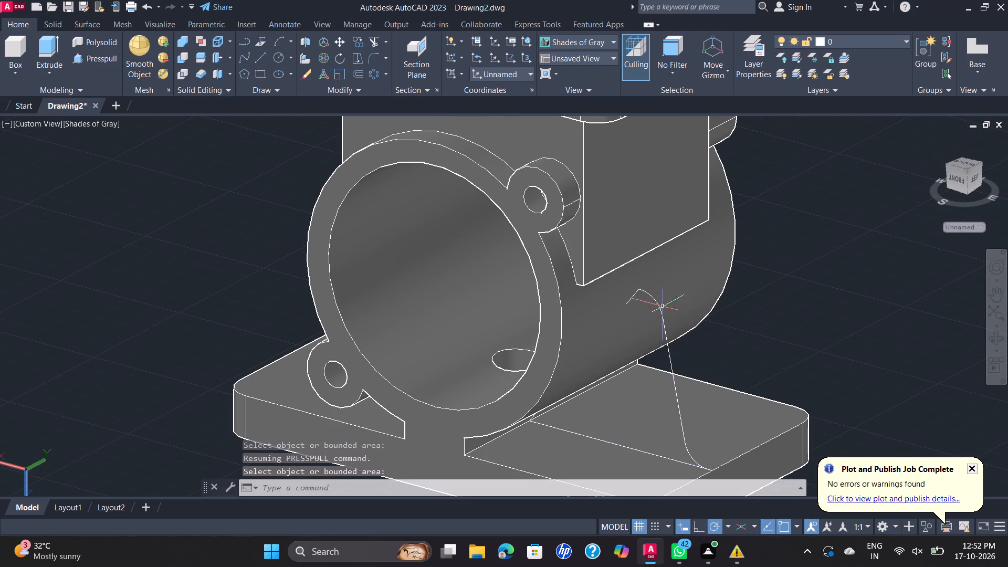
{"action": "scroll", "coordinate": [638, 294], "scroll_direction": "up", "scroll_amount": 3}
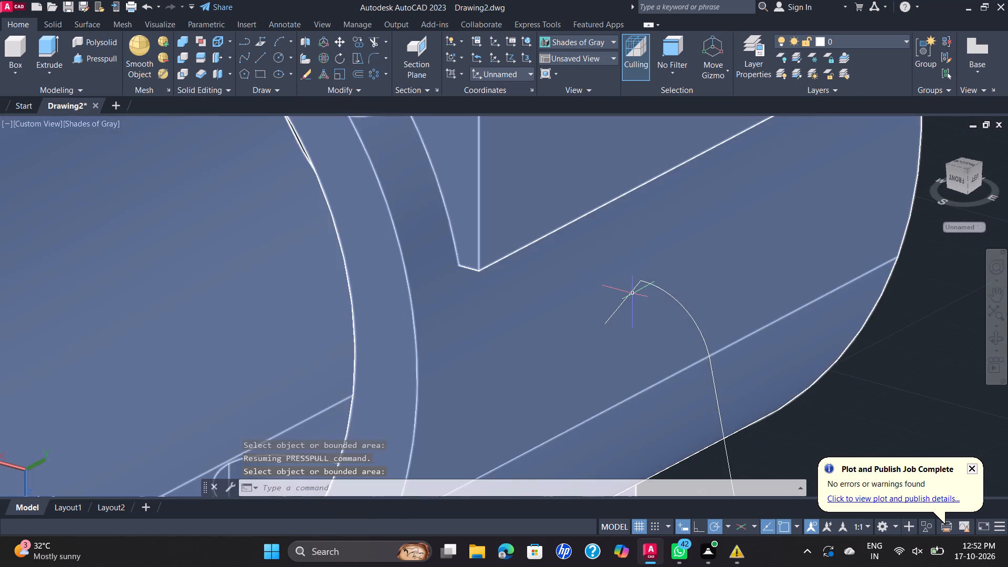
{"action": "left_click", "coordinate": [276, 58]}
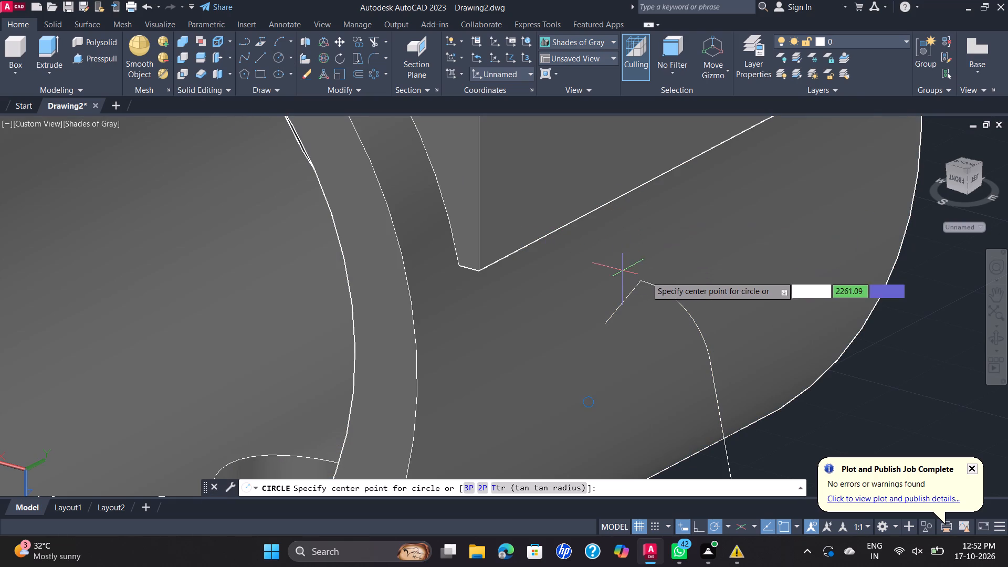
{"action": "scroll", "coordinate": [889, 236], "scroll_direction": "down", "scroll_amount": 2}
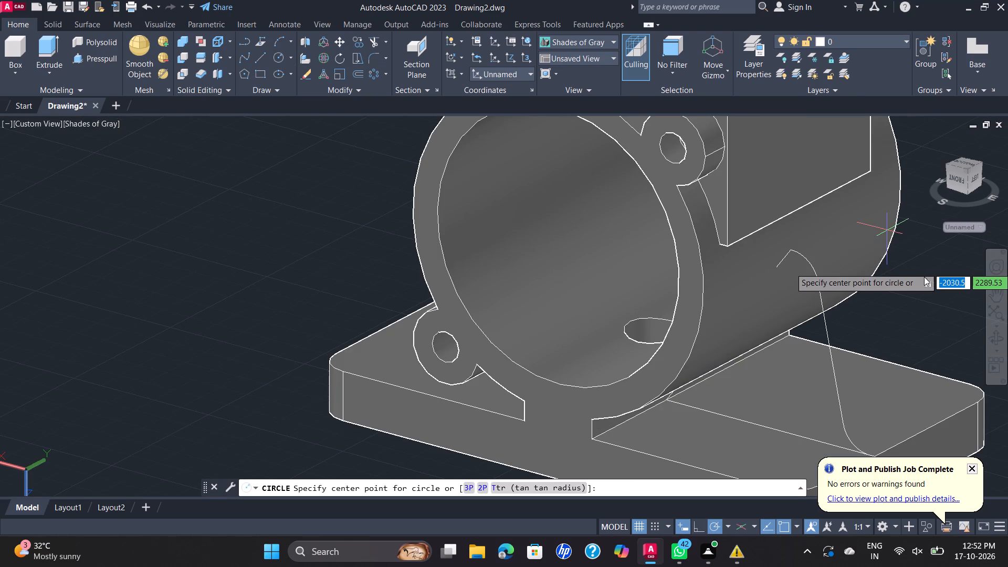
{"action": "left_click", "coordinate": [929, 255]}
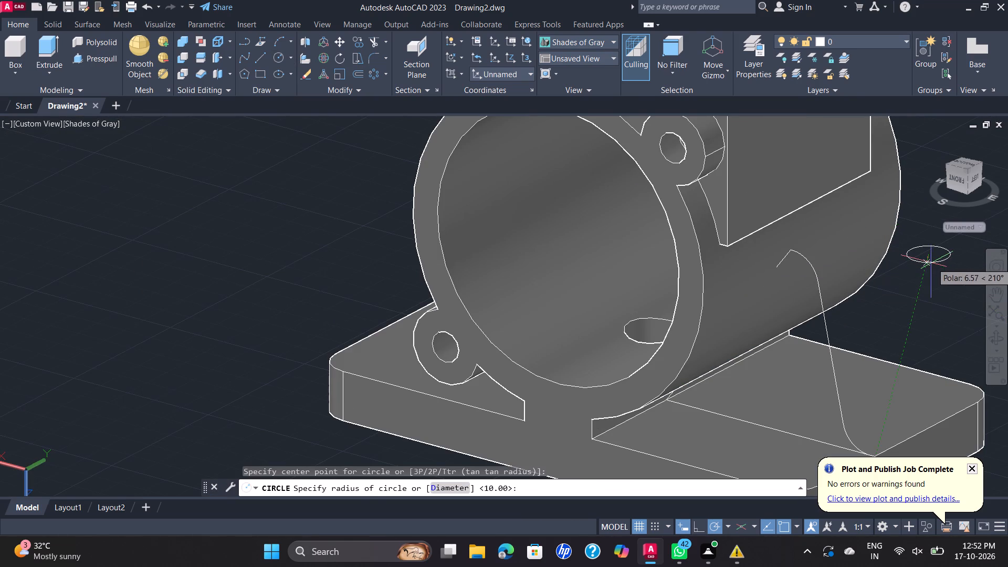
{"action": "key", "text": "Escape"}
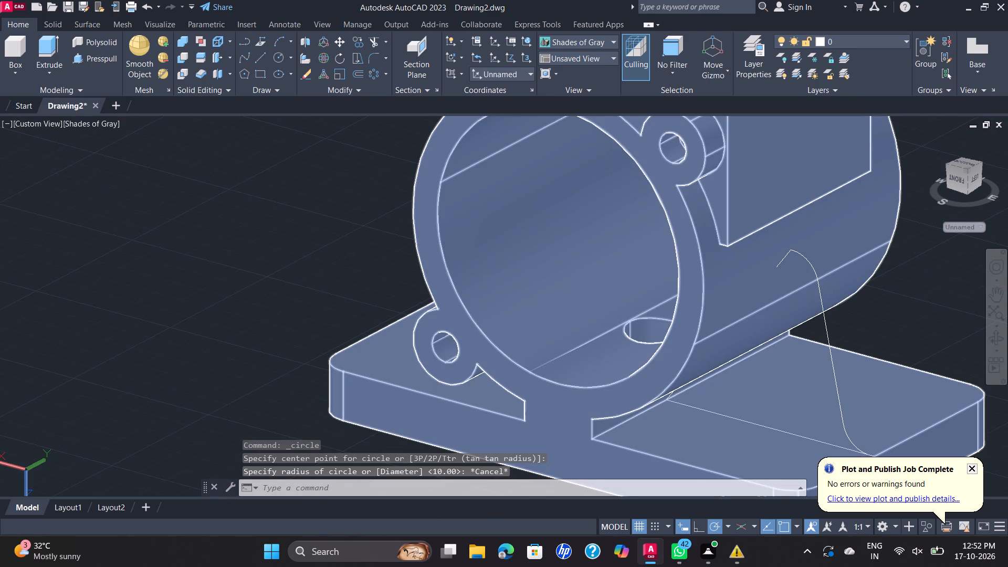
In the front view, draw a radius-10 circle in the empty space beside the bracket, above the S-curve profile.
{"action": "left_click", "coordinate": [32, 127]}
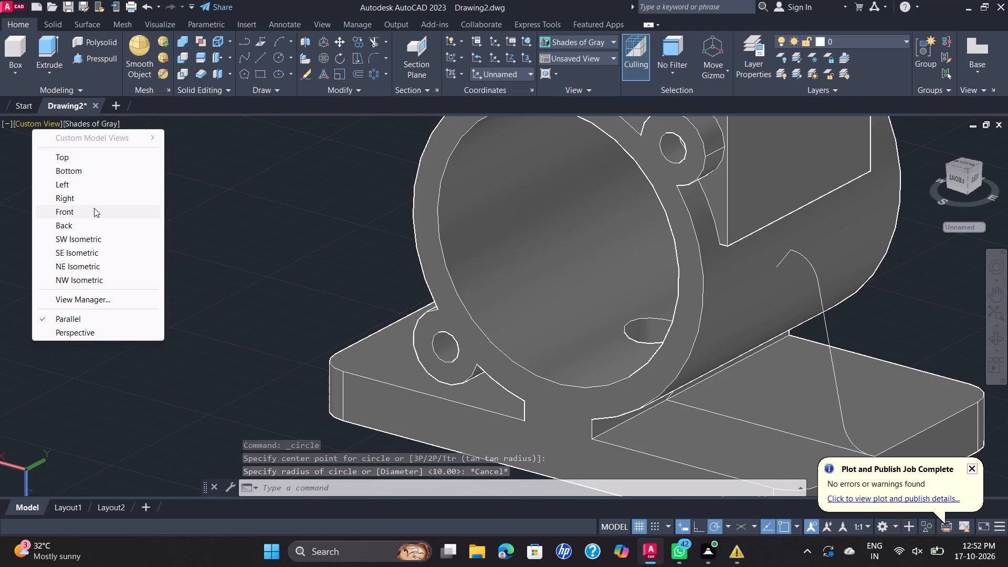
{"action": "left_click", "coordinate": [83, 213]}
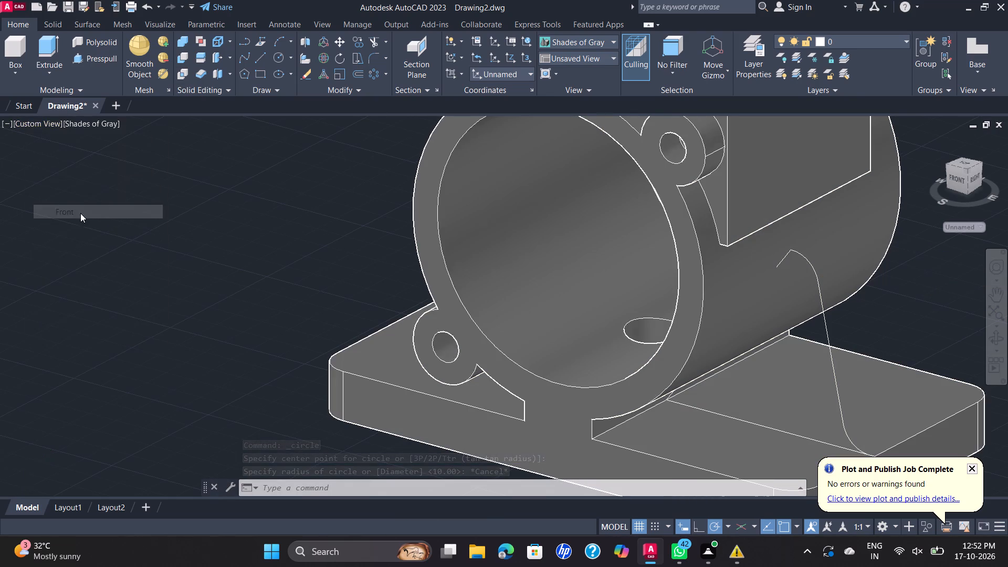
{"action": "scroll", "coordinate": [418, 233], "scroll_direction": "up", "scroll_amount": 2}
{"action": "scroll", "coordinate": [484, 228], "scroll_direction": "up", "scroll_amount": 1}
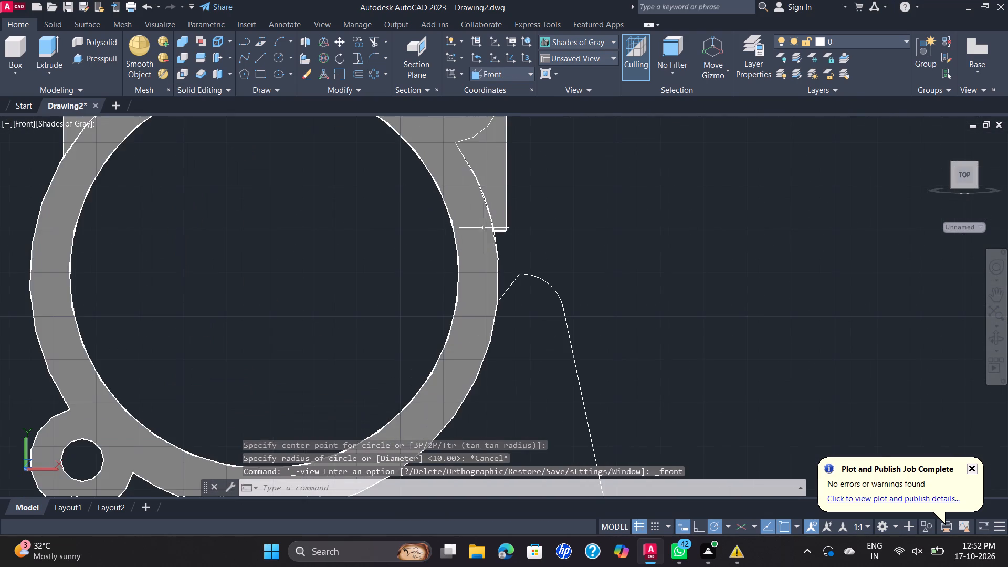
{"action": "scroll", "coordinate": [530, 224], "scroll_direction": "down", "scroll_amount": 1}
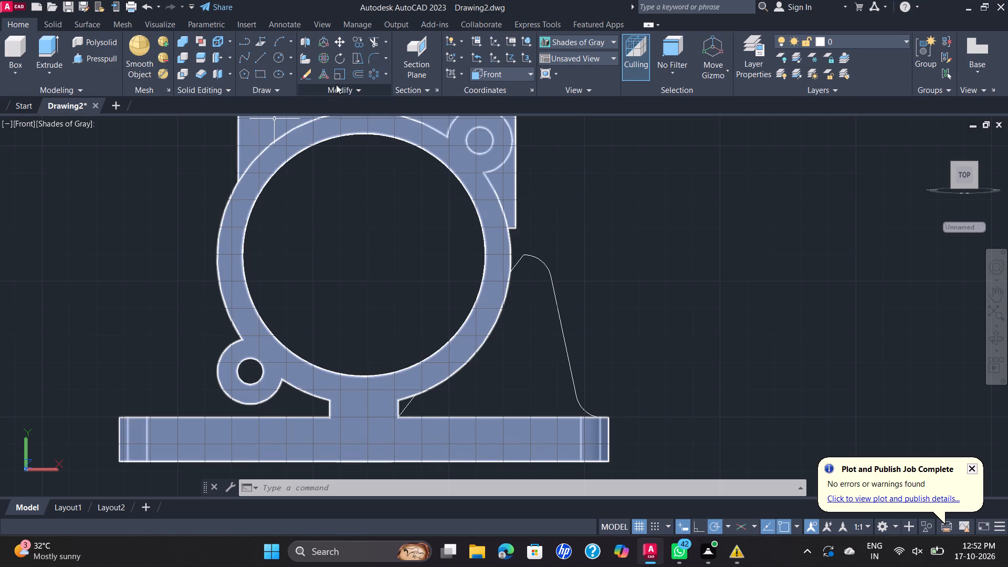
{"action": "left_click", "coordinate": [277, 53]}
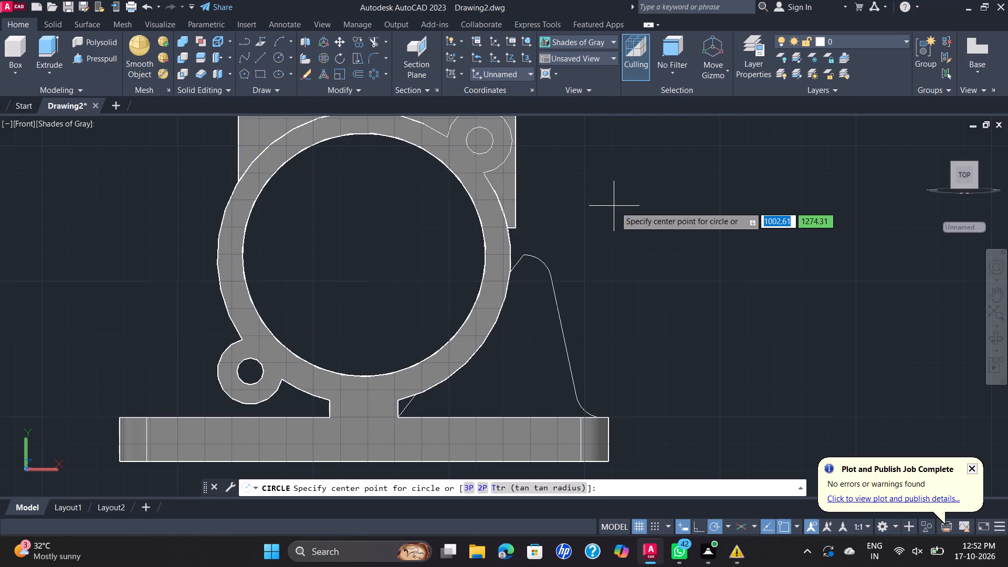
{"action": "left_click", "coordinate": [615, 206]}
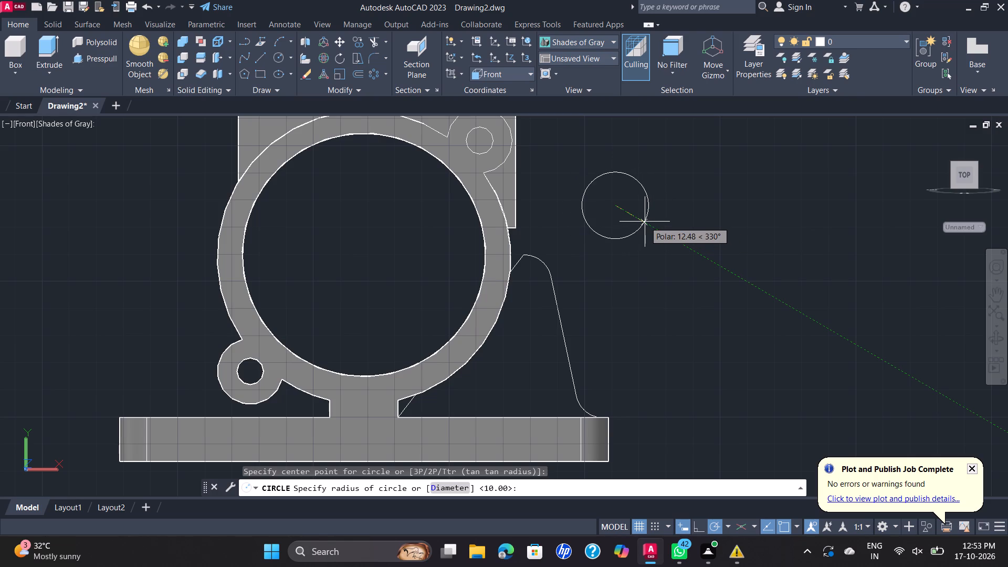
{"action": "type", "text": "10"}
{"action": "key", "text": "Return"}
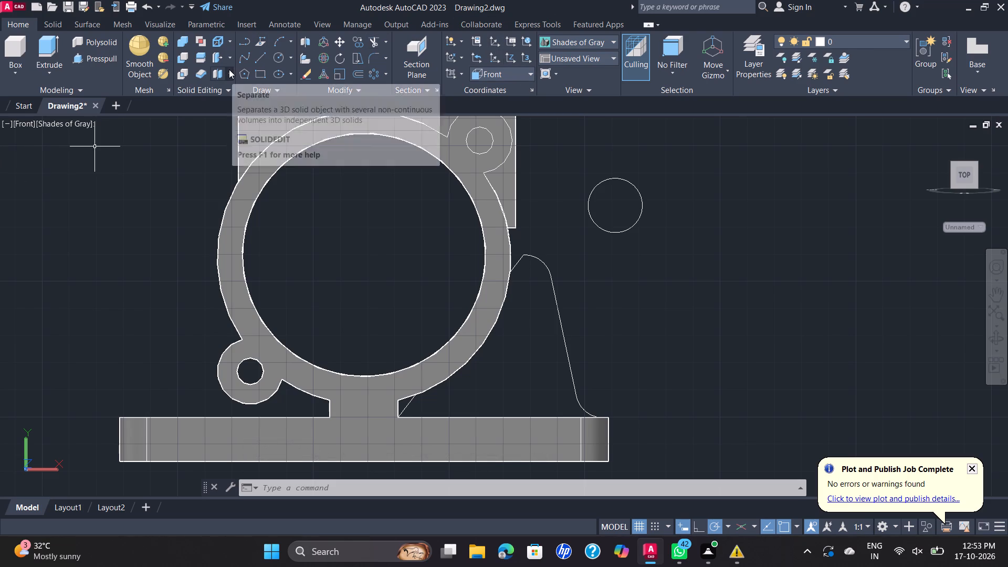
Move the radius-10 circle close to the upper block's lower corner, just above the S-curve's top arc.
{"action": "left_click", "coordinate": [43, 60]}
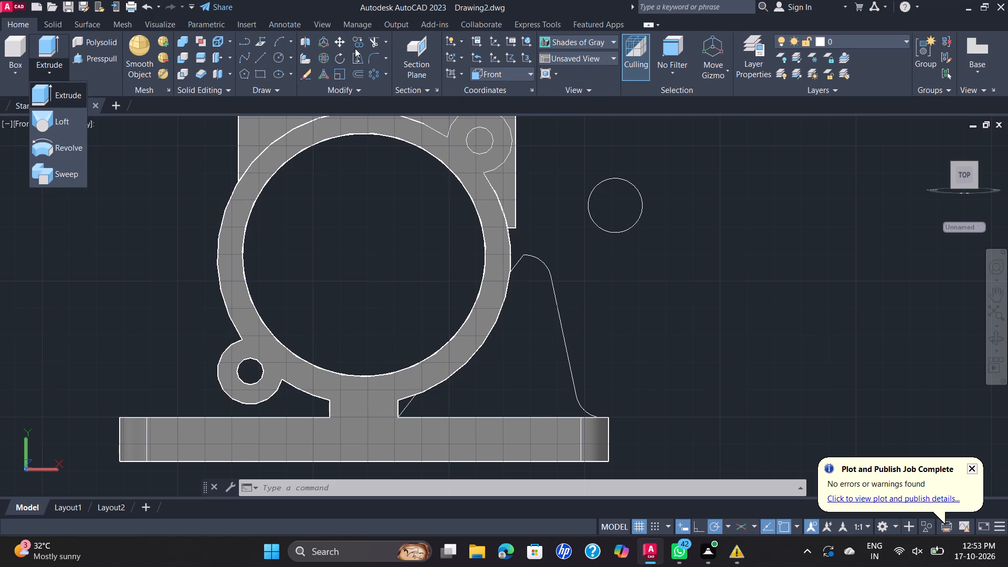
{"action": "left_click", "coordinate": [340, 39]}
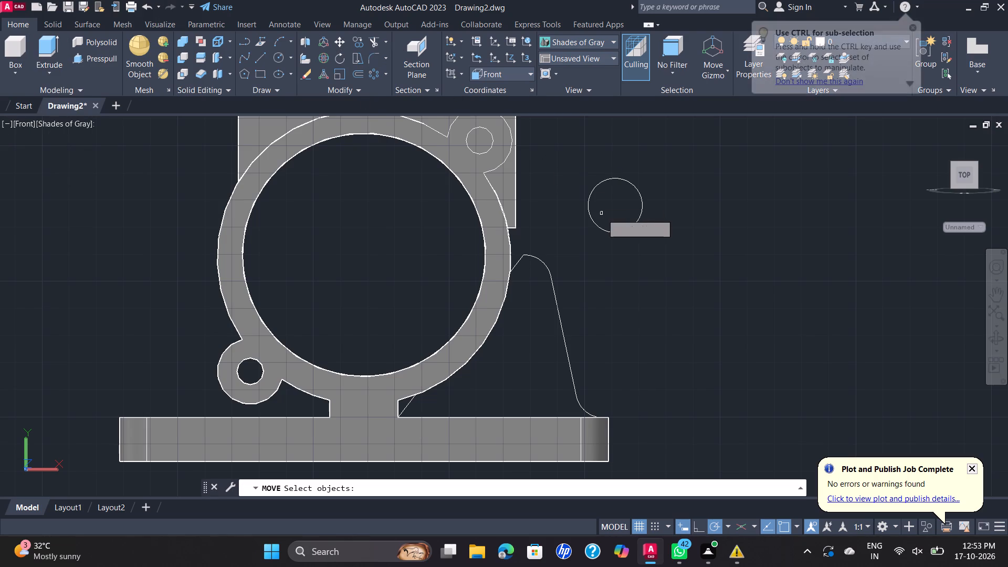
{"action": "left_click", "coordinate": [622, 232]}
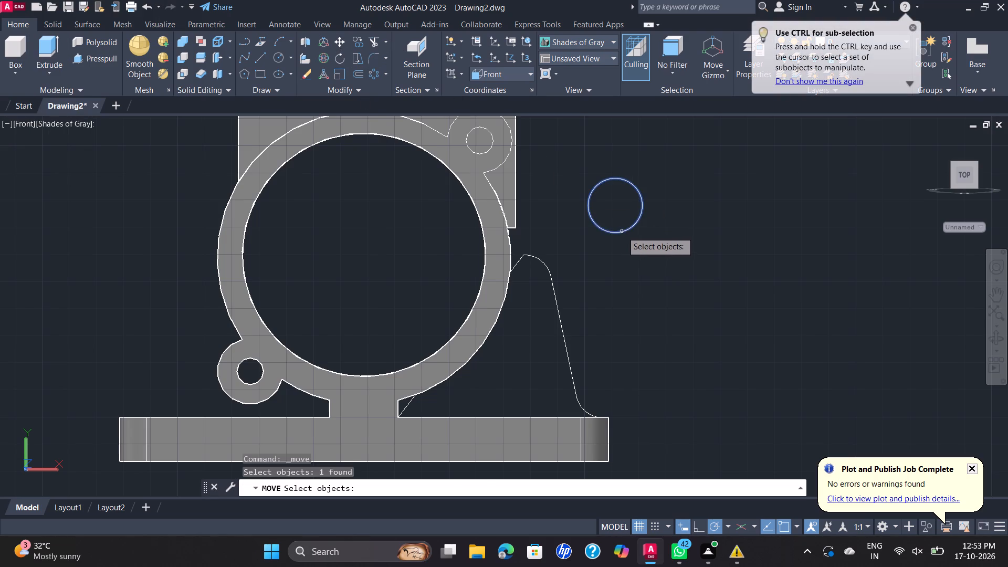
{"action": "right_click", "coordinate": [622, 232]}
{"action": "left_click", "coordinate": [638, 221]}
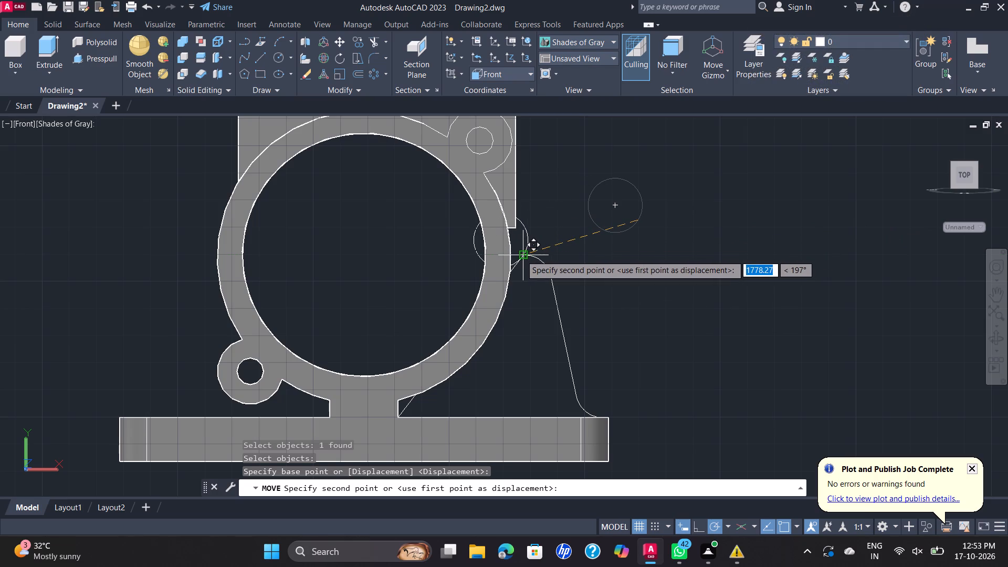
{"action": "left_click", "coordinate": [566, 245]}
Try to move the circle slightly so that its edge meets the upper block's lower corner.
{"action": "scroll", "coordinate": [545, 243], "scroll_direction": "up", "scroll_amount": 3}
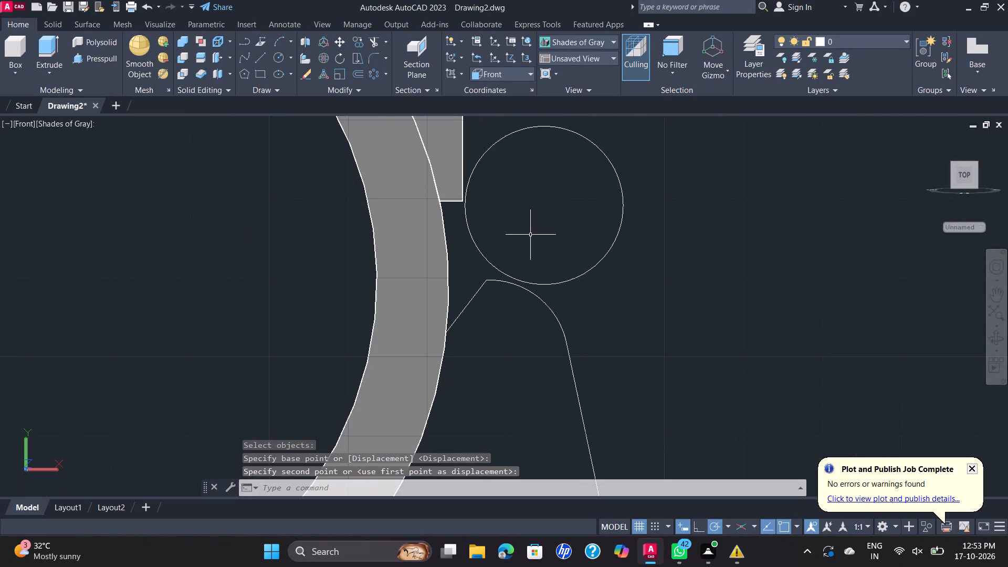
{"action": "key", "text": "space"}
{"action": "left_click", "coordinate": [479, 161]}
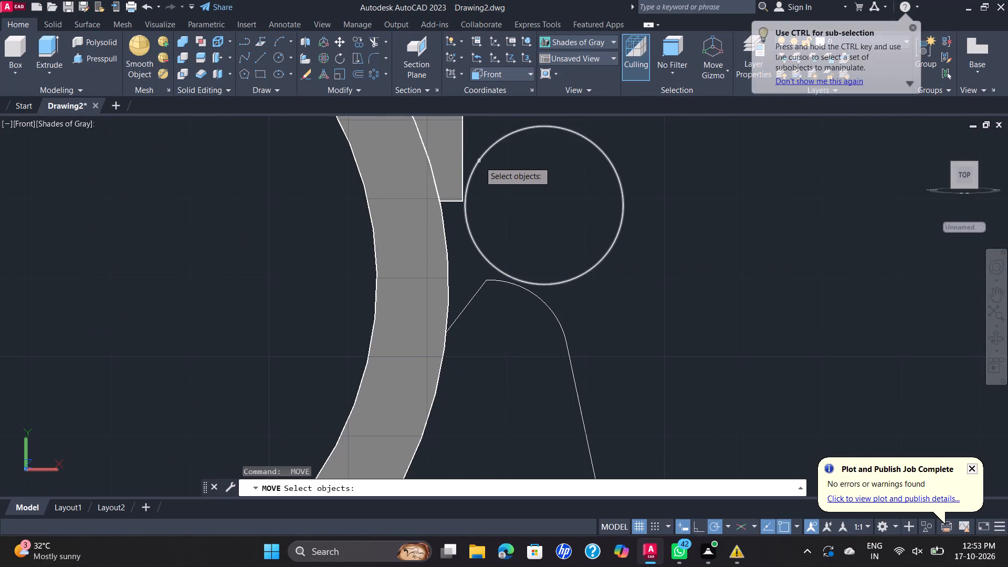
{"action": "right_click", "coordinate": [479, 161]}
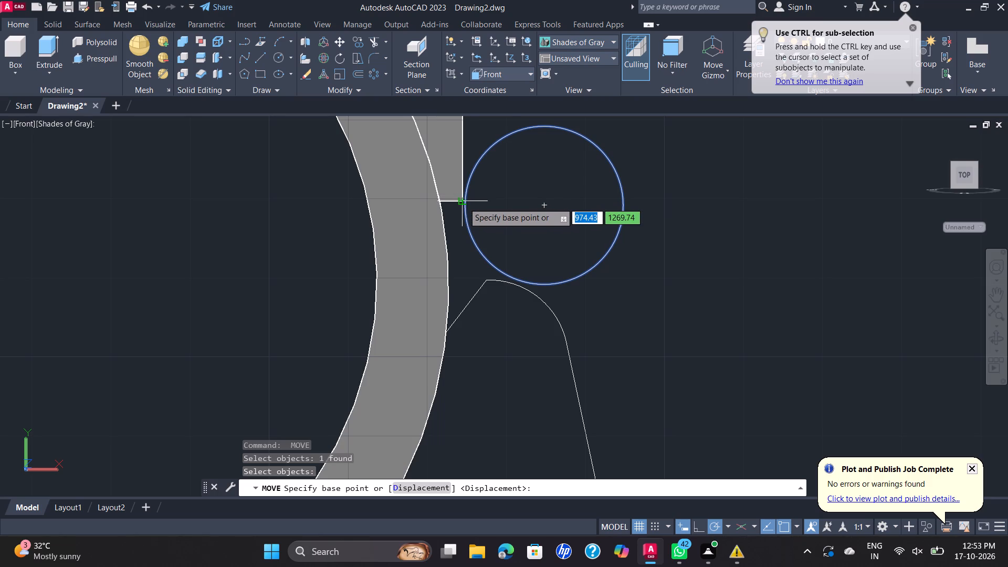
{"action": "scroll", "coordinate": [463, 203], "scroll_direction": "up", "scroll_amount": 2}
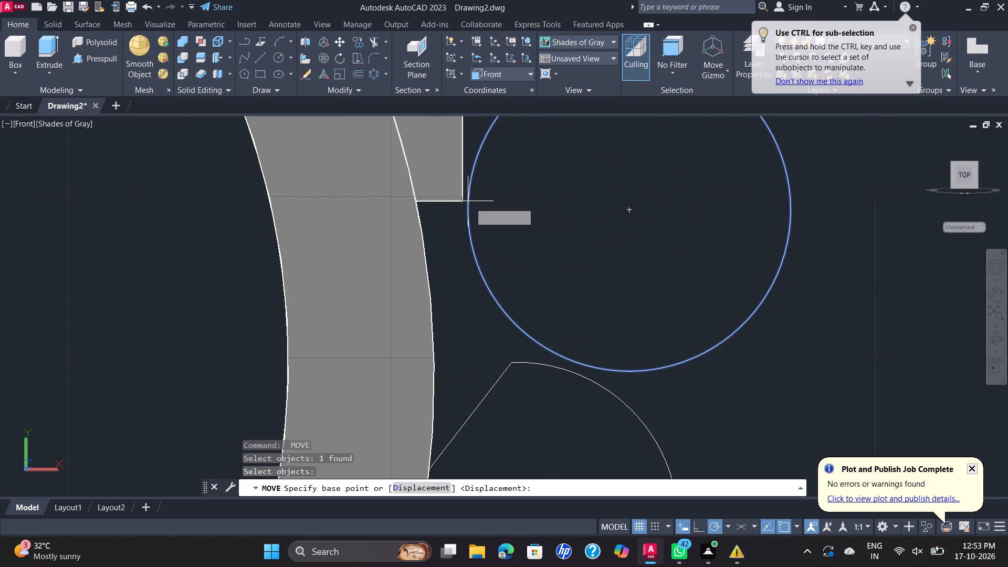
{"action": "left_click", "coordinate": [469, 199]}
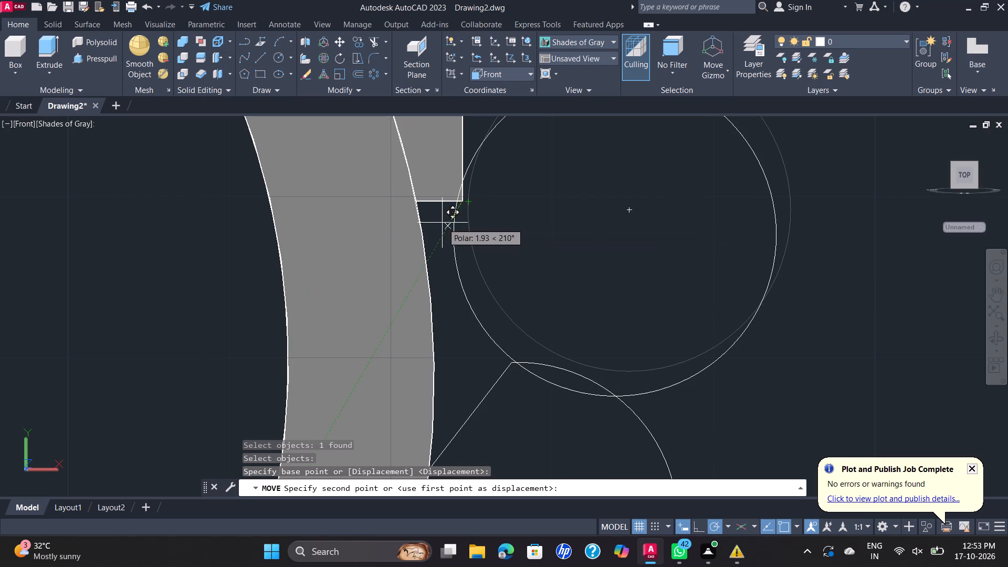
{"action": "left_click", "coordinate": [466, 203]}
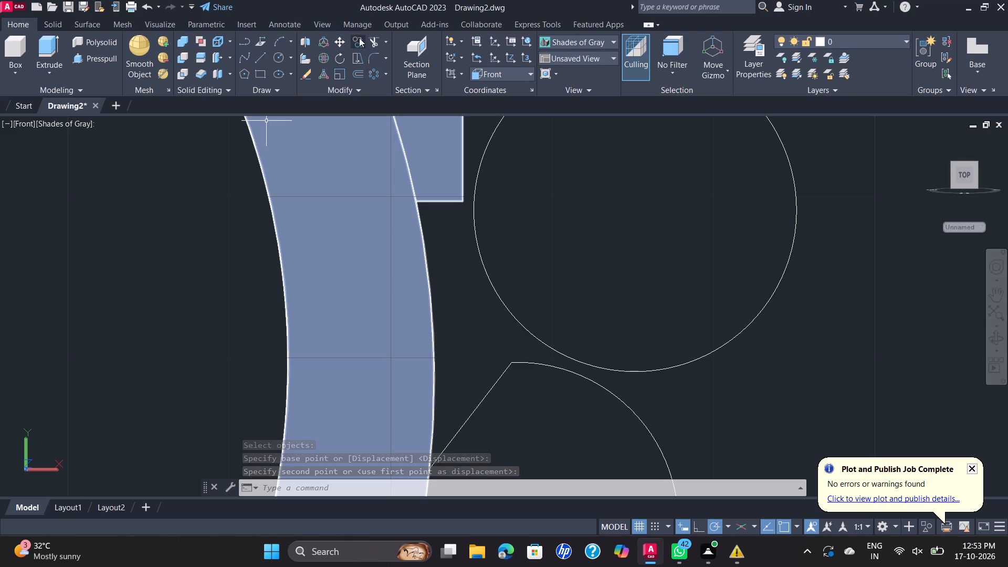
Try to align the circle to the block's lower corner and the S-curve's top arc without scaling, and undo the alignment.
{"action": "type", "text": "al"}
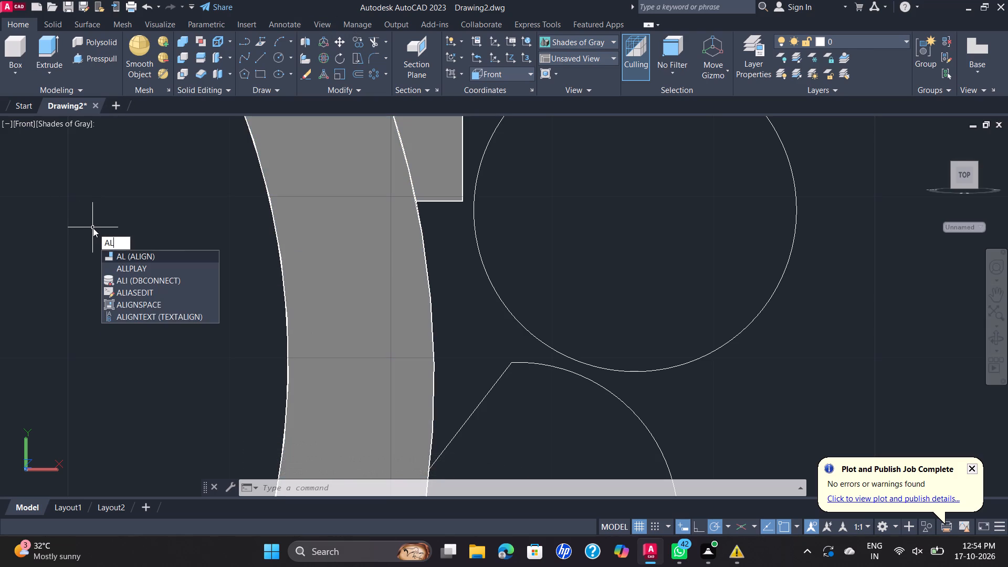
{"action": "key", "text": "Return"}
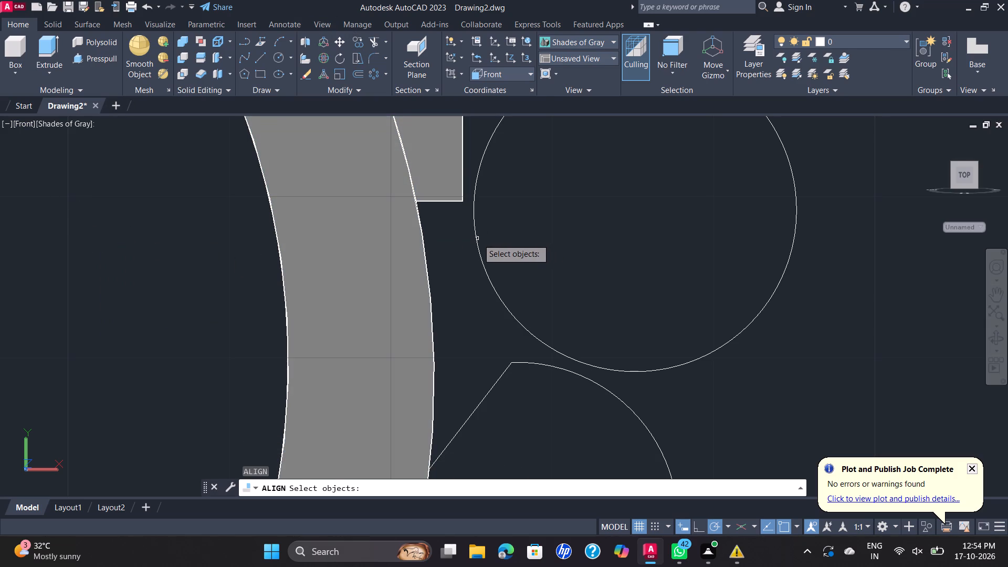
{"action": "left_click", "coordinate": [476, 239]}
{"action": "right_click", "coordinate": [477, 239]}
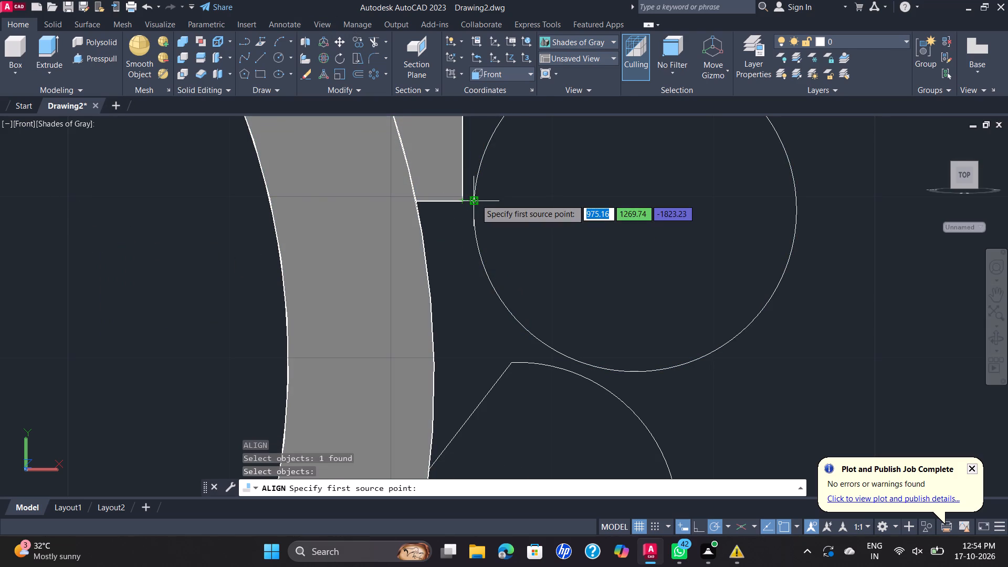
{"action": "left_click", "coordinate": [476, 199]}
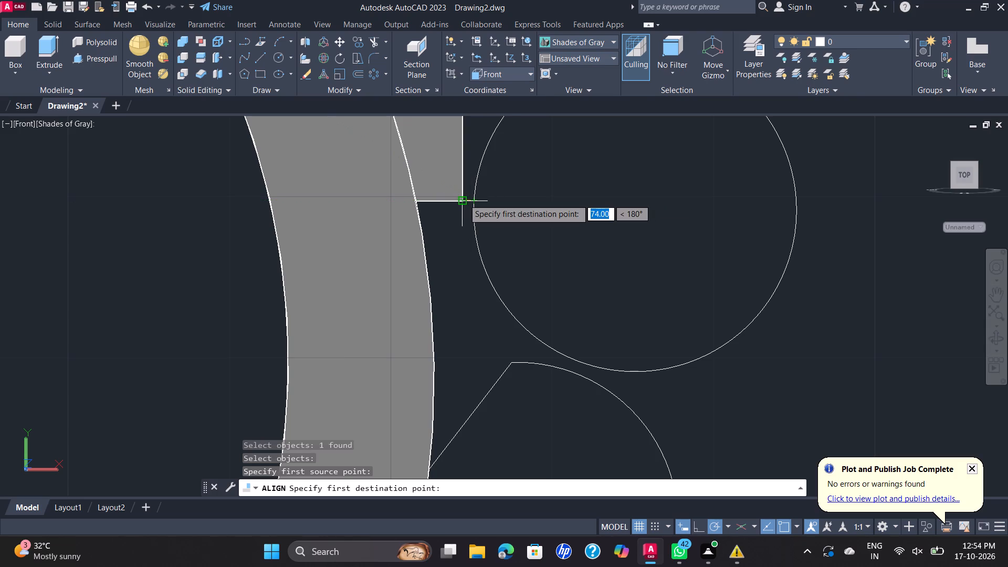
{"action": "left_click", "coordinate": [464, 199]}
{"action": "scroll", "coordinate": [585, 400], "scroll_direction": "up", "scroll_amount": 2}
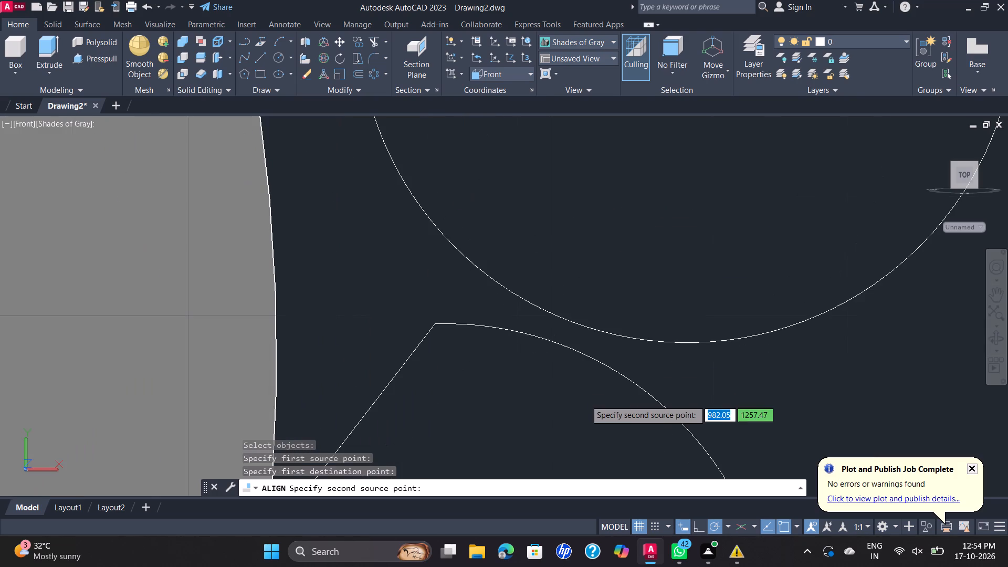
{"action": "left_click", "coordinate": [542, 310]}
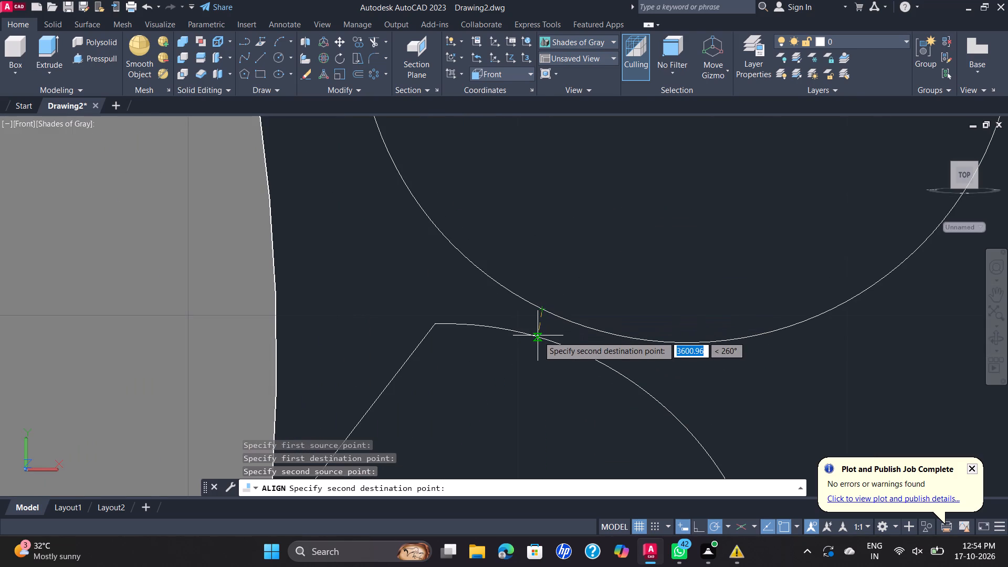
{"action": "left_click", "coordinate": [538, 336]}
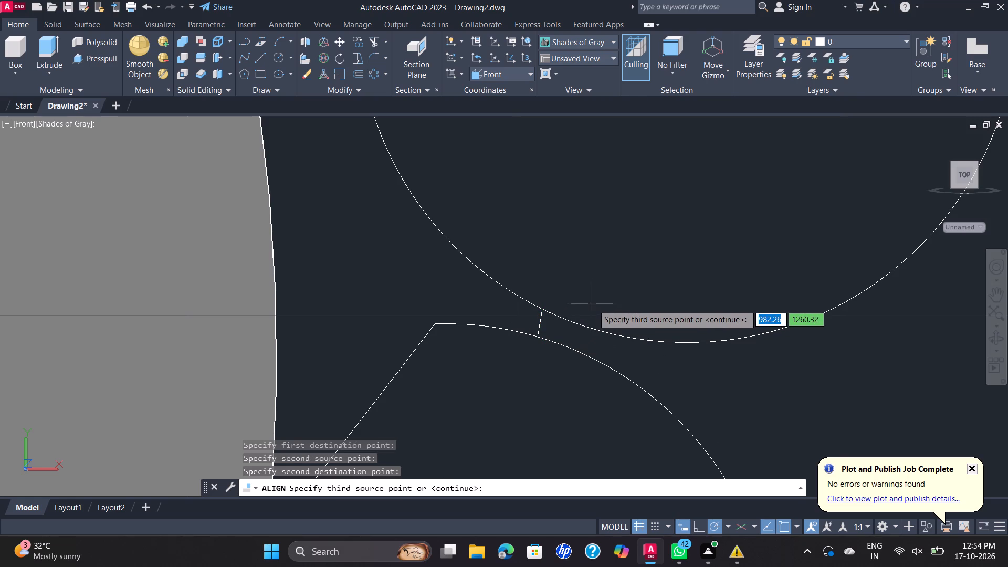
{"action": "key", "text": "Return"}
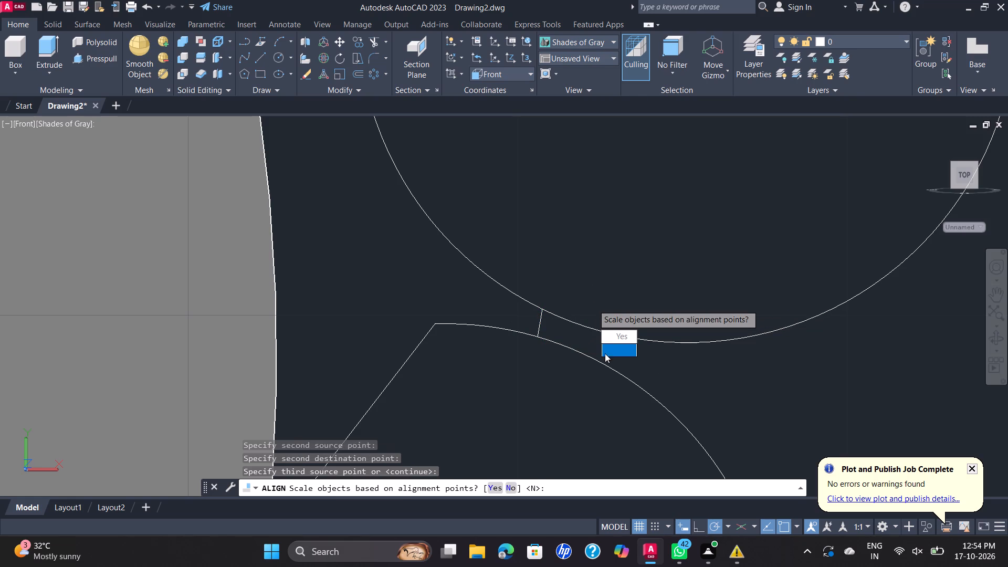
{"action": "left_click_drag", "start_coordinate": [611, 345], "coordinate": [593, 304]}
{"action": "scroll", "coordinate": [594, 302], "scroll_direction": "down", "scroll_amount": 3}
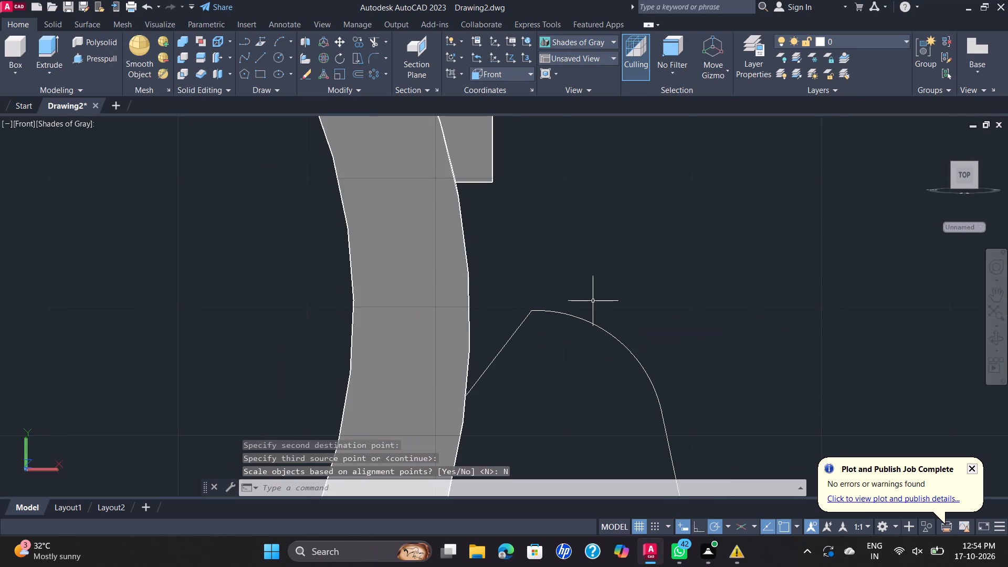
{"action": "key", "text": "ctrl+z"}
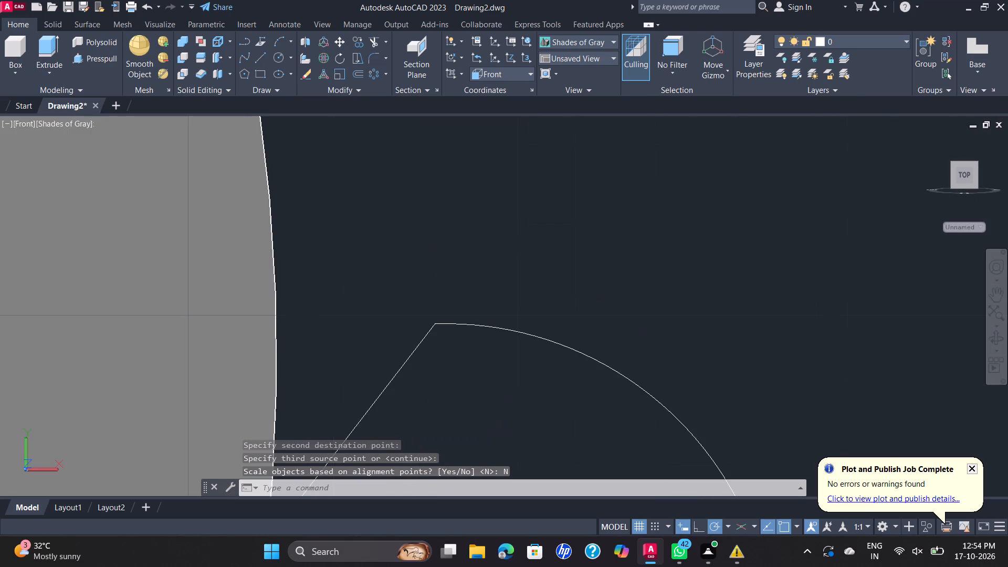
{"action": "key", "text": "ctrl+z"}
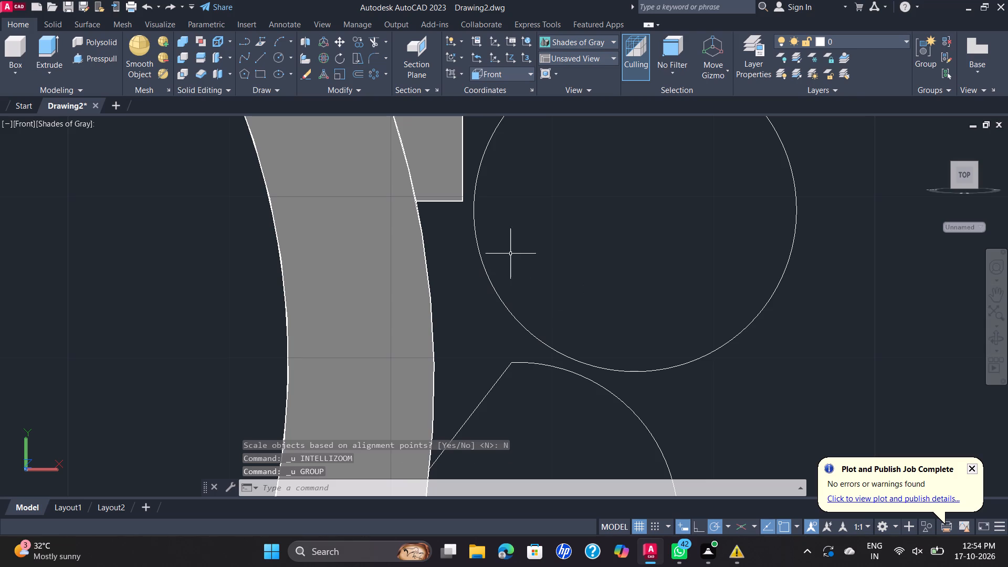
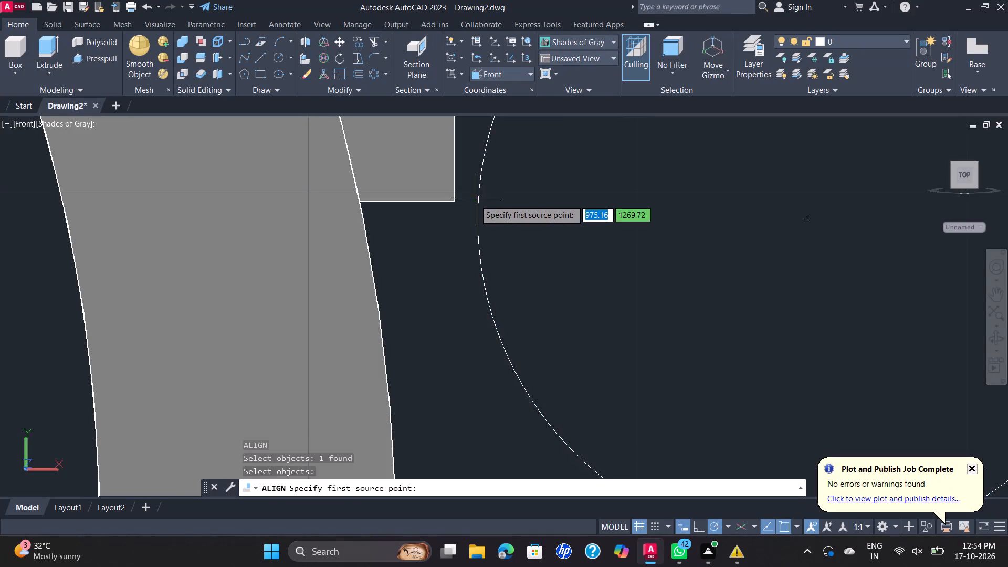
Align the circle, pairing its edge point beside the upper block with the block's lower outer corner as the first source and destination points.
{"action": "left_click", "coordinate": [480, 204]}
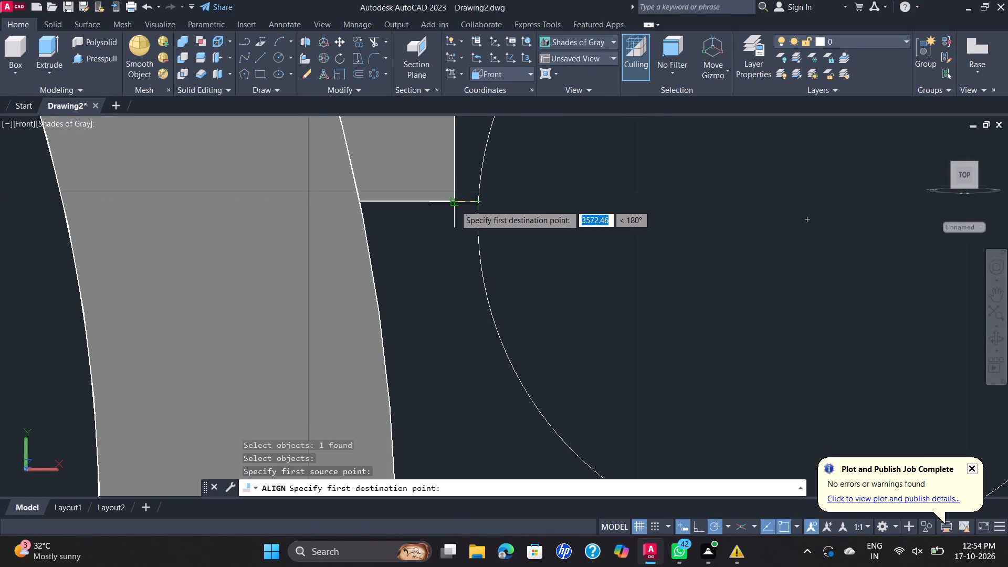
{"action": "left_click", "coordinate": [456, 205]}
{"action": "scroll", "coordinate": [497, 241], "scroll_direction": "down", "scroll_amount": 1}
{"action": "middle_click_drag", "start_coordinate": [532, 257], "coordinate": [532, 243]}
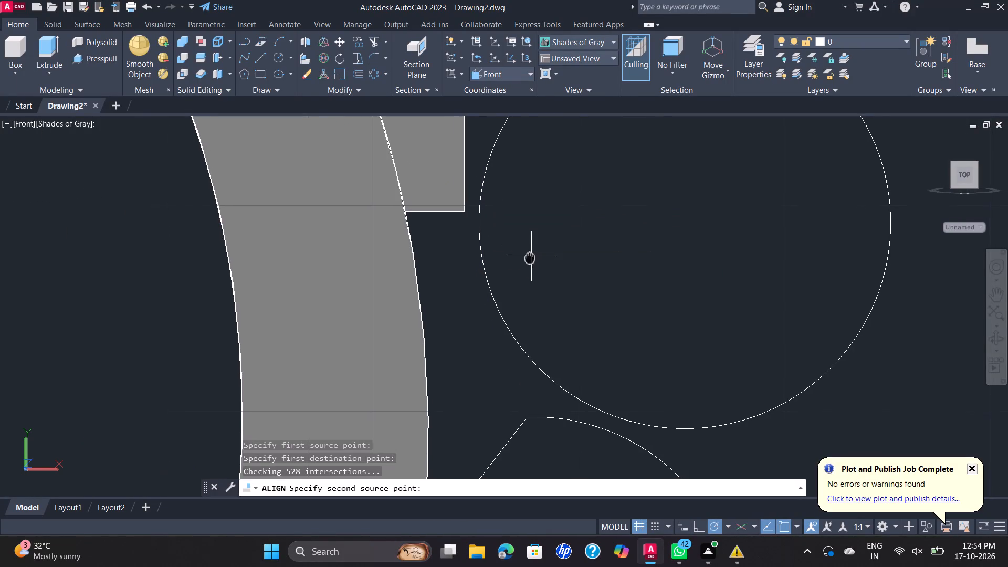
{"action": "middle_click_drag", "start_coordinate": [532, 243], "coordinate": [530, 224]}
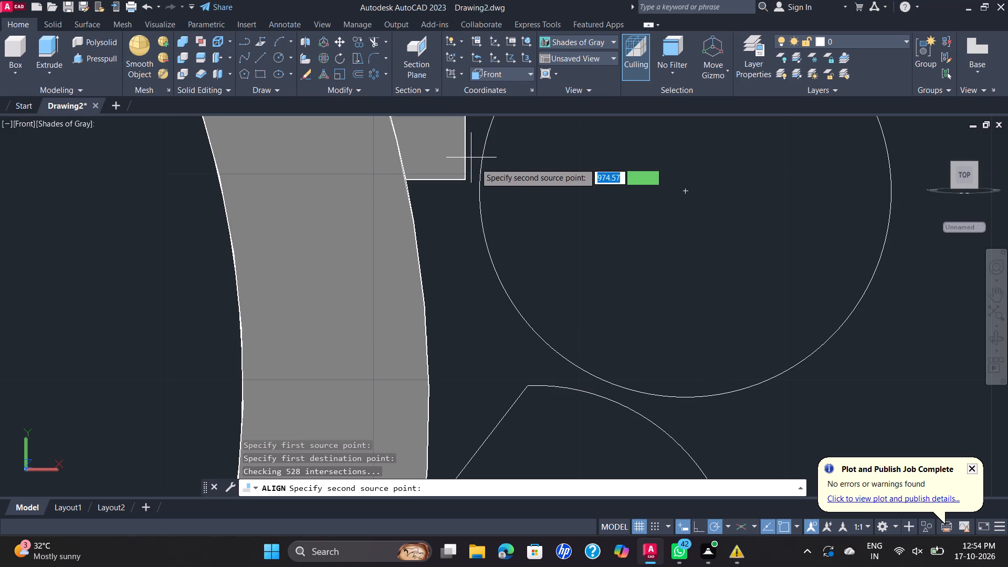
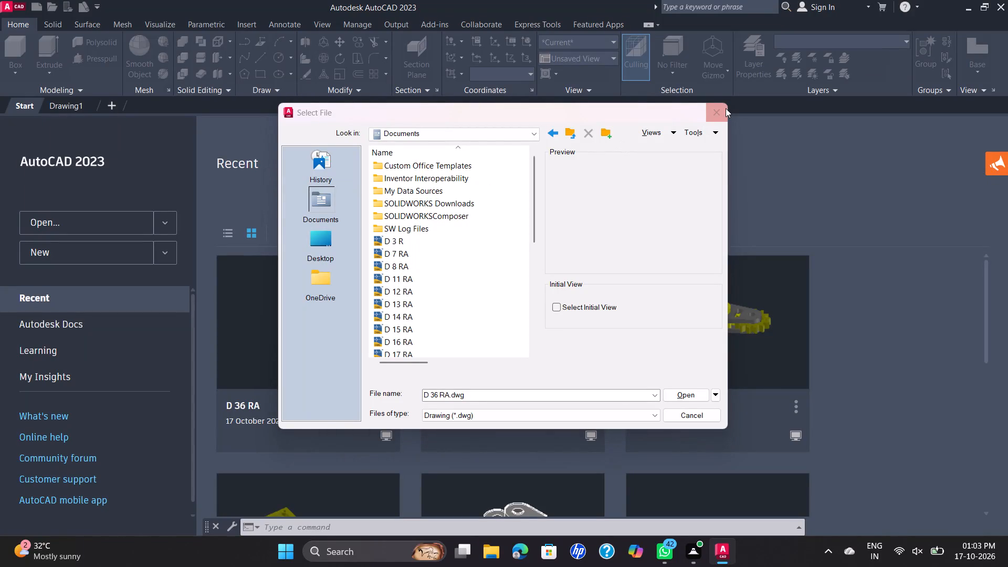
Dismiss the file selection dialog and start a new blank drawing from the default template.
{"action": "left_click", "coordinate": [726, 108]}
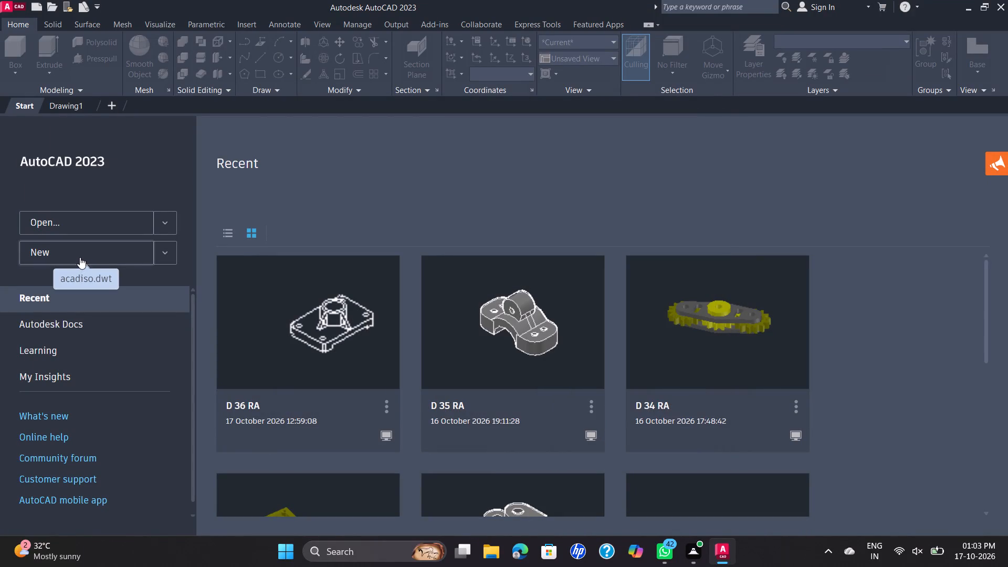
{"action": "left_click", "coordinate": [80, 257]}
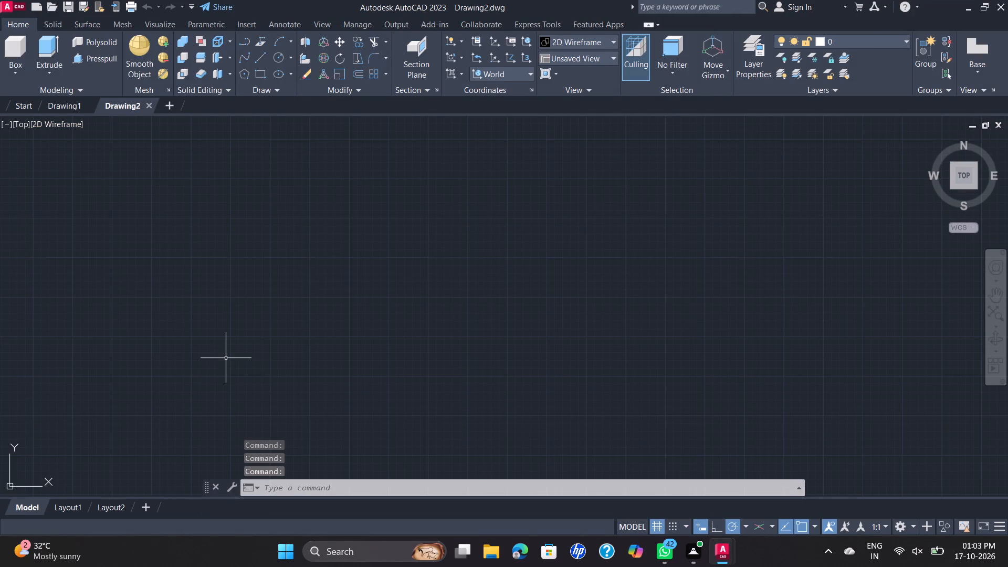
Set the drawing units' length precision to two decimal places (0.00).
{"action": "type", "text": "UM"}
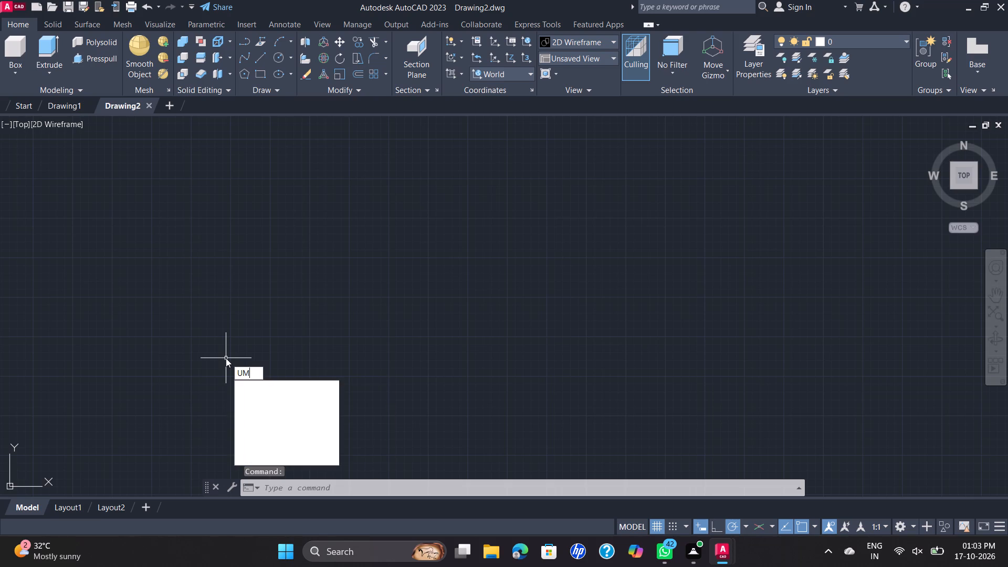
{"action": "key", "text": "BackSpace"}
{"action": "key", "text": "n"}
{"action": "key", "text": "Return"}
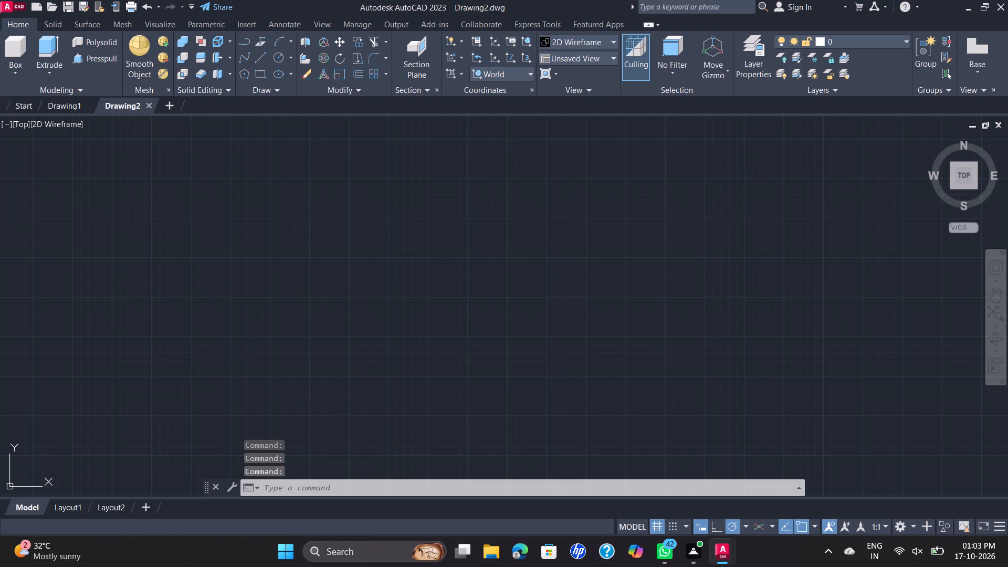
{"action": "right_click", "coordinate": [226, 358]}
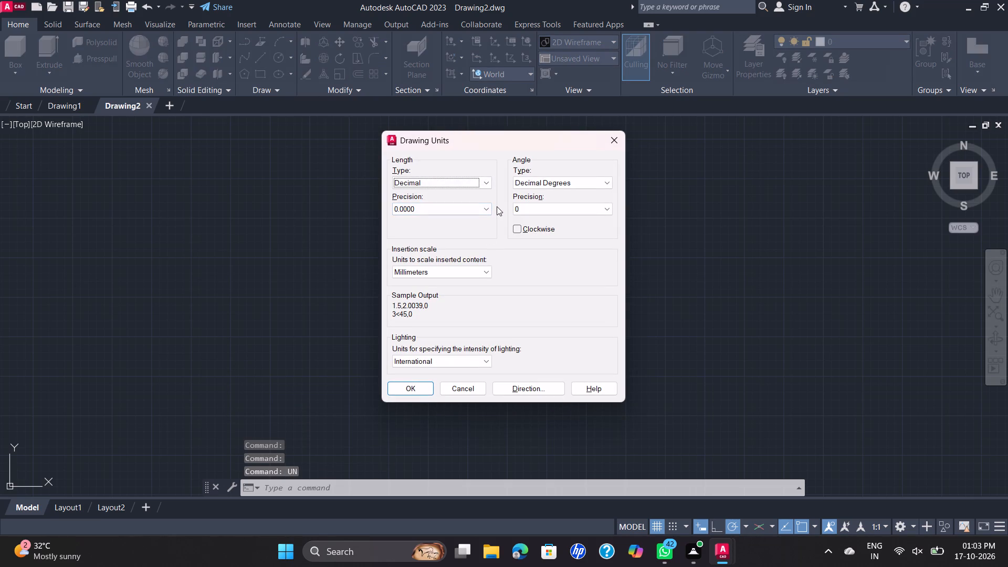
{"action": "left_click", "coordinate": [489, 208]}
{"action": "left_click", "coordinate": [441, 237]}
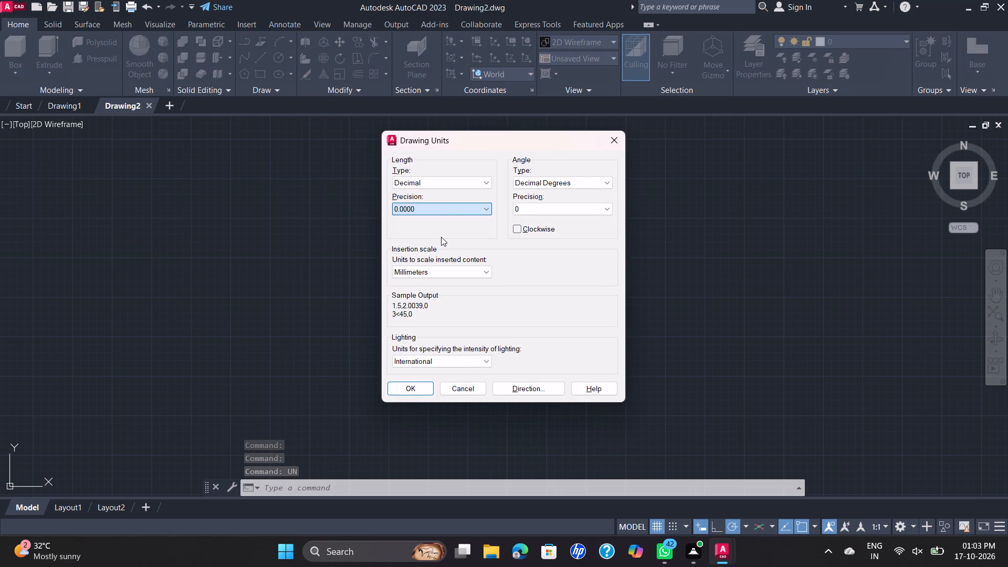
{"action": "left_click", "coordinate": [403, 390]}
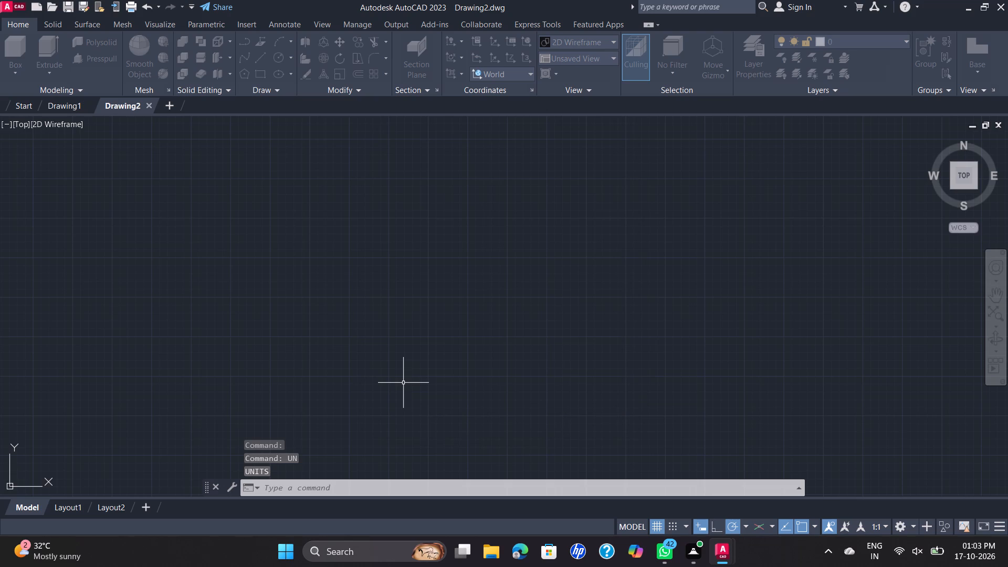
Turn on the log file with LOGFILEON.
{"action": "type", "text": "LO"}
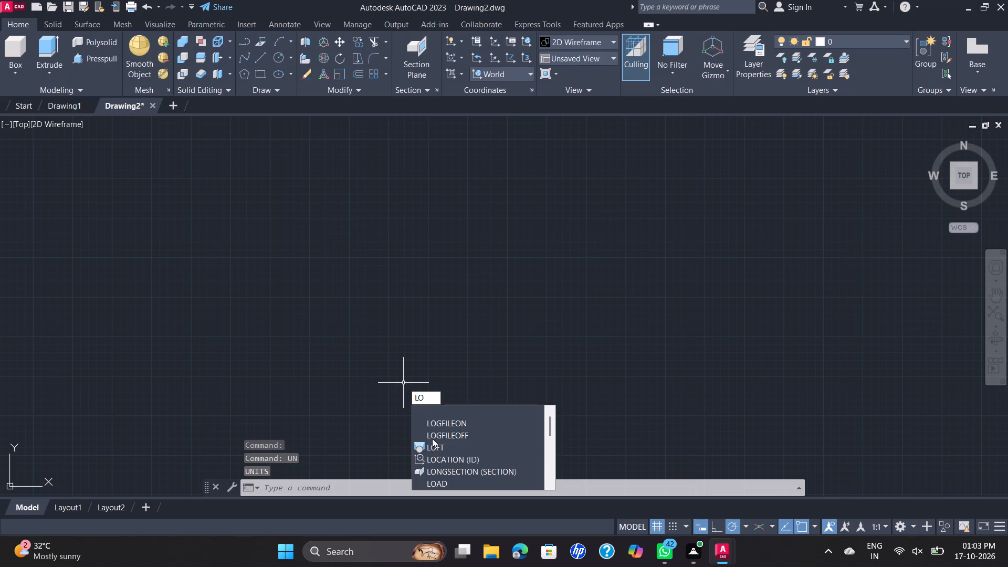
{"action": "left_click", "coordinate": [448, 428]}
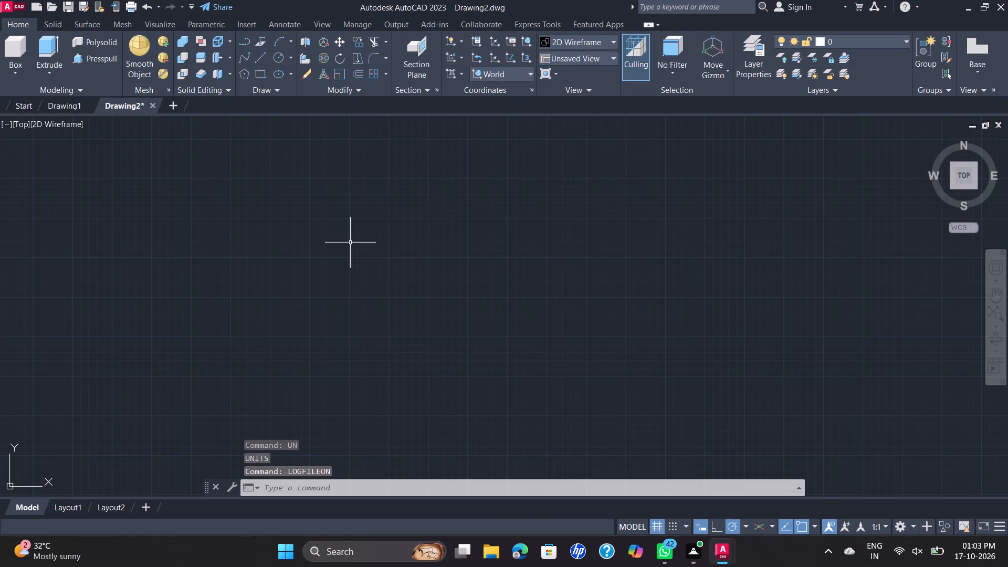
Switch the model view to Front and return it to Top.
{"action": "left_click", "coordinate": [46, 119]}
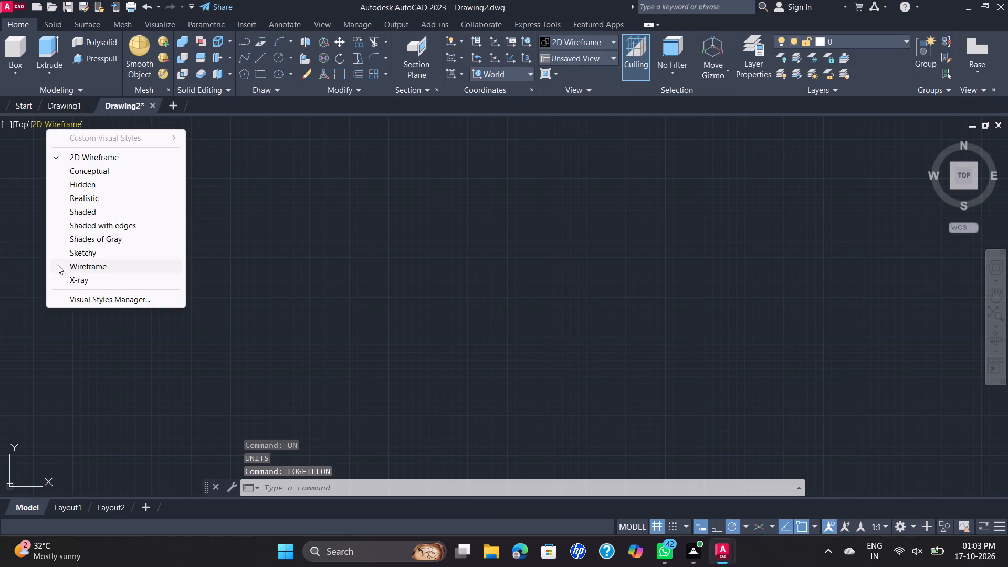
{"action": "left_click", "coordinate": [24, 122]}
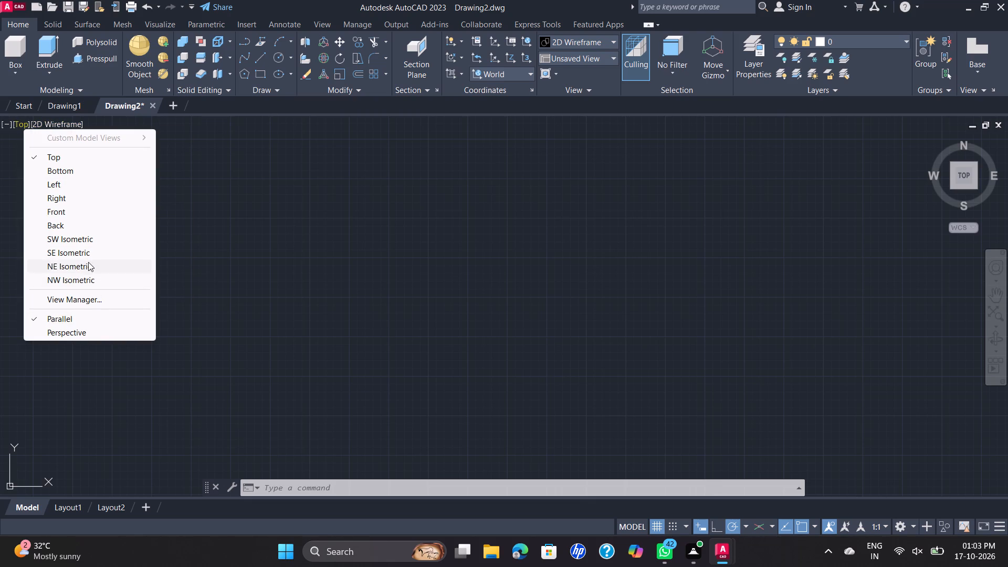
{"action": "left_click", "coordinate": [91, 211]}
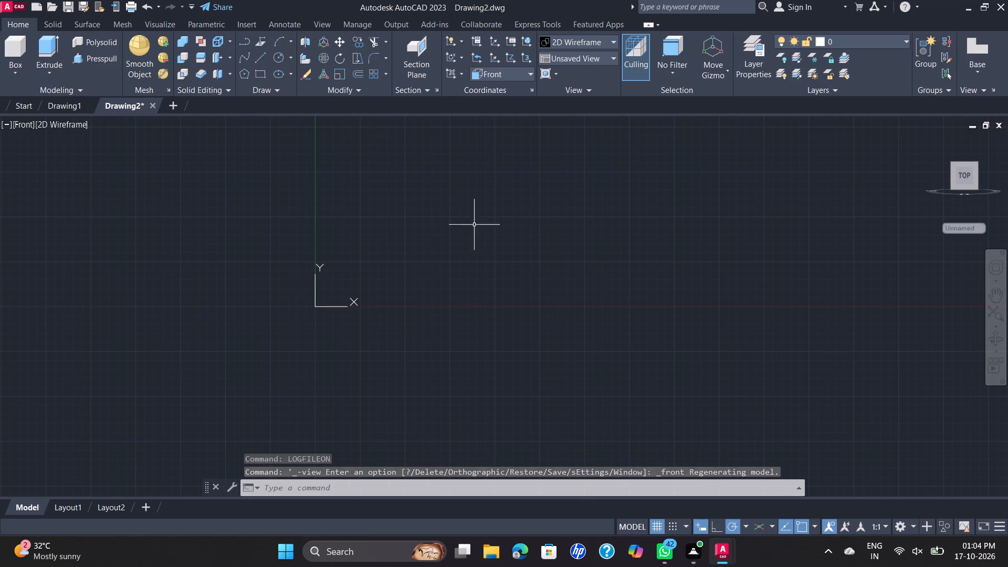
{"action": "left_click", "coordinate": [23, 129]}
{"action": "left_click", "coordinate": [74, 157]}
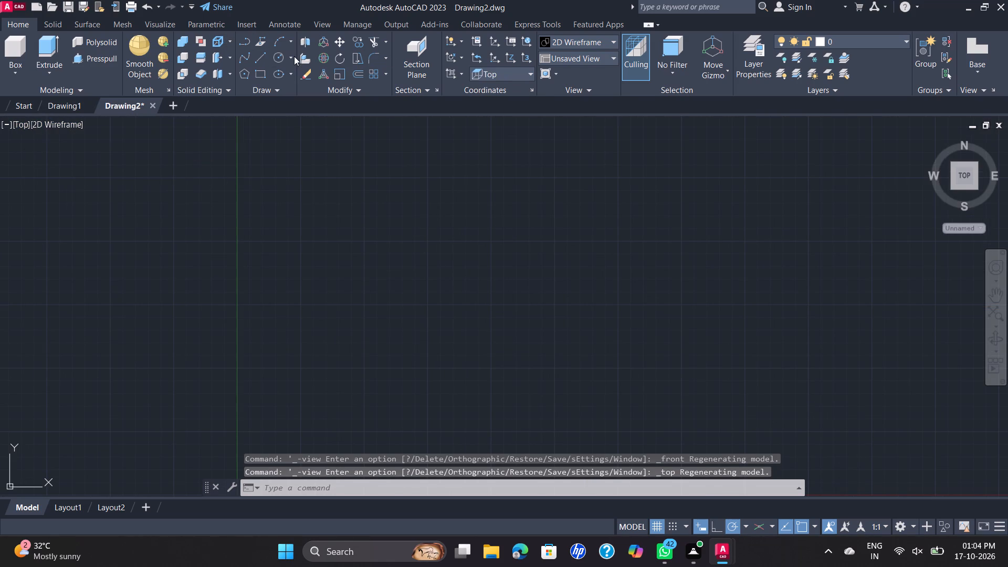
Draw a rectangle 180 mm wide and 102 mm high for the plate outline.
{"action": "left_click", "coordinate": [259, 71]}
{"action": "middle_click_drag", "start_coordinate": [487, 322], "coordinate": [355, 301]}
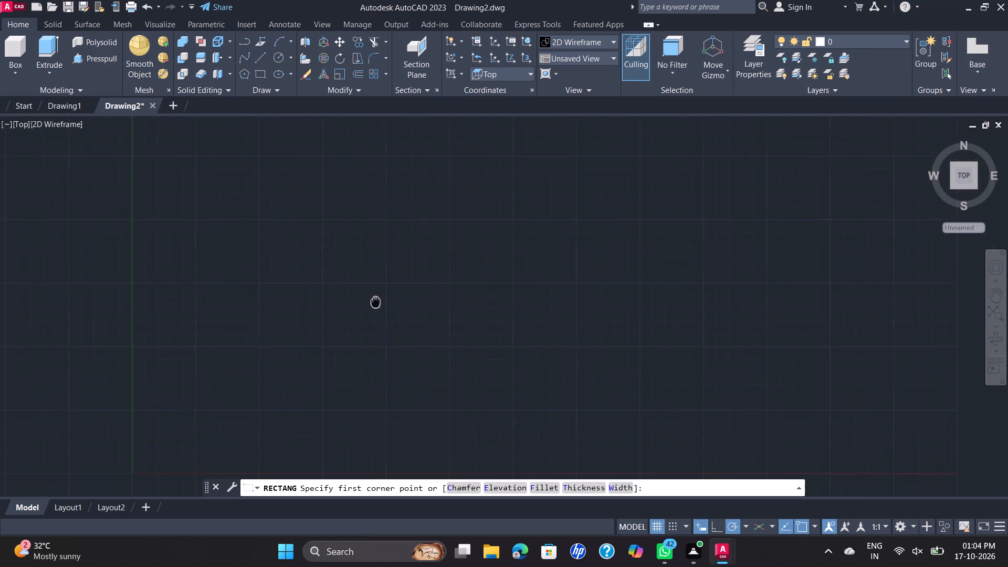
{"action": "middle_click_drag", "start_coordinate": [355, 301], "coordinate": [334, 301]}
{"action": "left_click", "coordinate": [352, 275]}
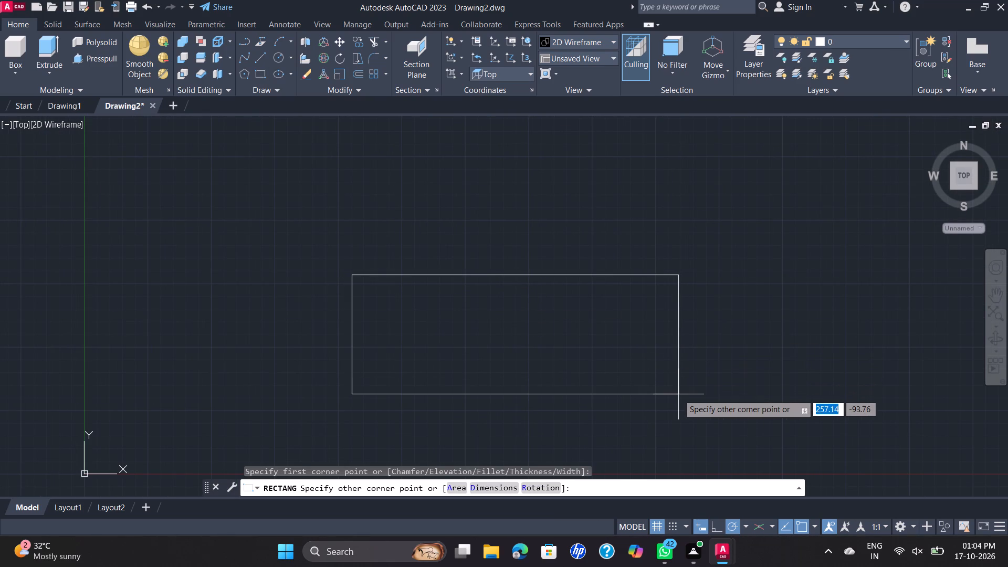
{"action": "type", "text": "180"}
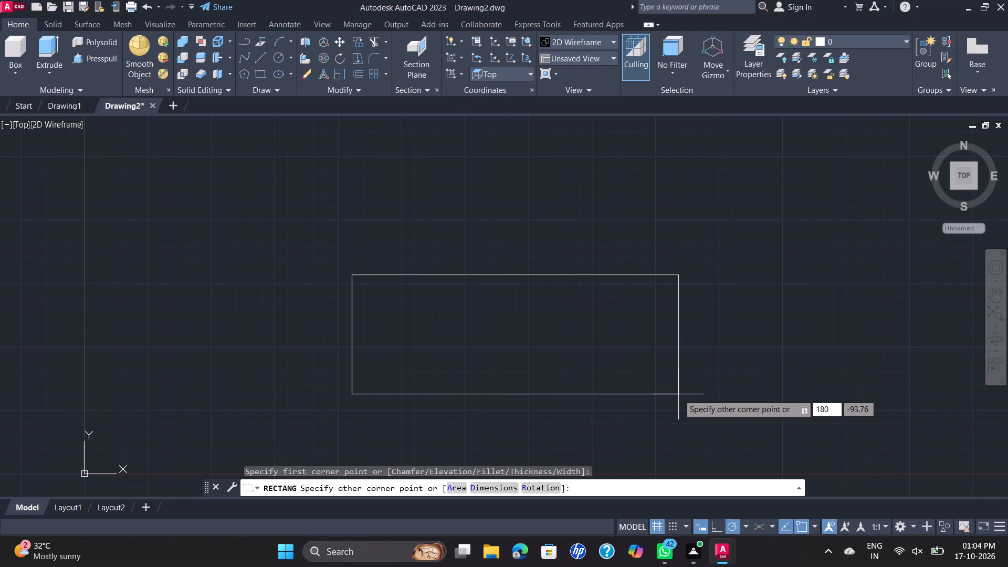
{"action": "key", "text": "Tab"}
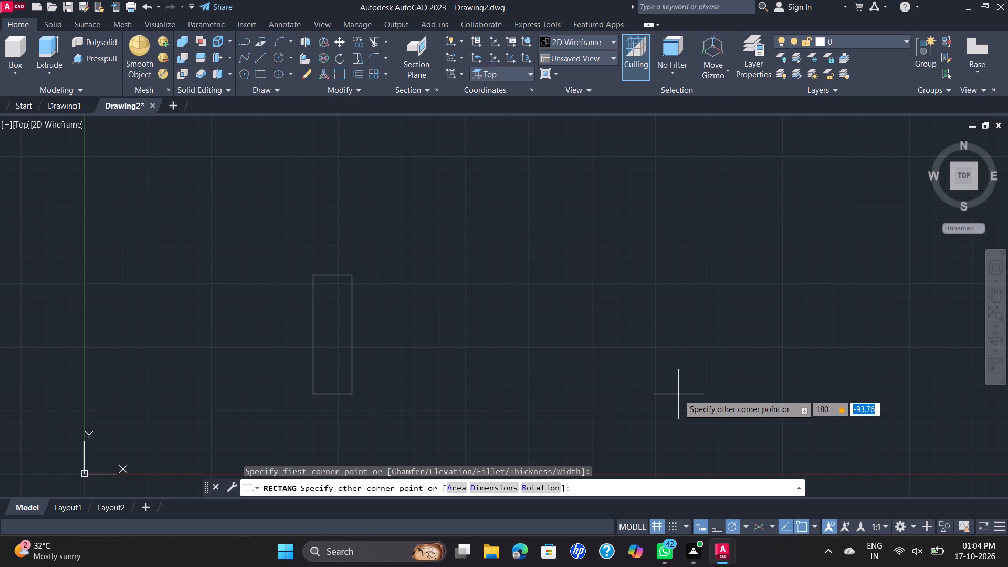
{"action": "type", "text": "10"}
{"action": "key", "text": "2"}
{"action": "key", "text": "Return"}
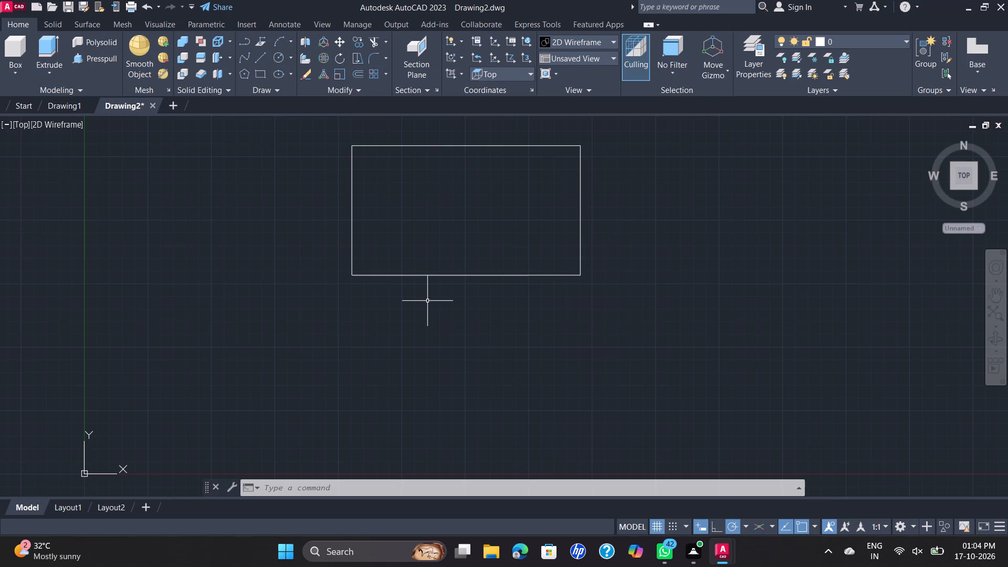
Fillet all four corners of the rectangle with a 10 mm radius.
{"action": "key", "text": "f"}
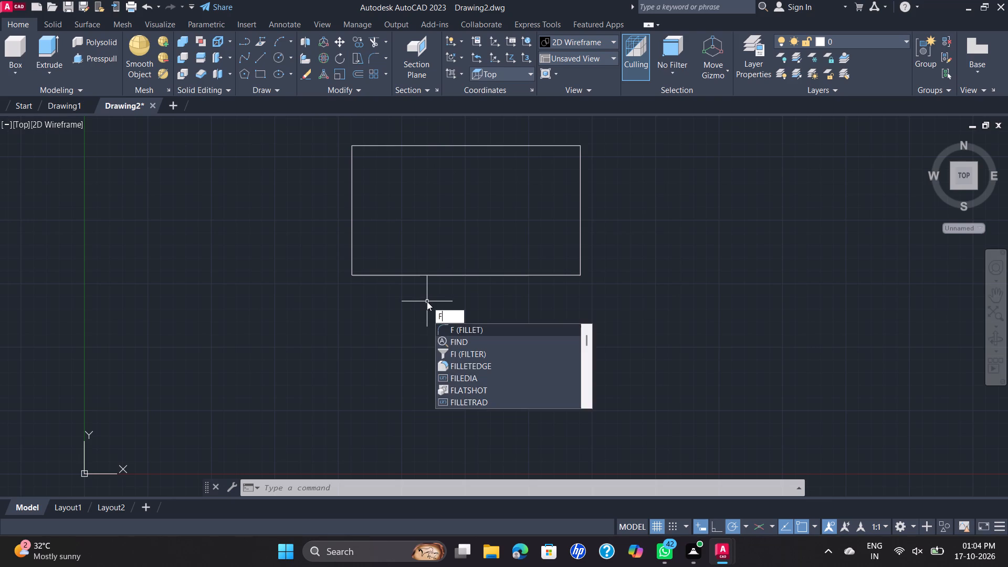
{"action": "key", "text": "Return"}
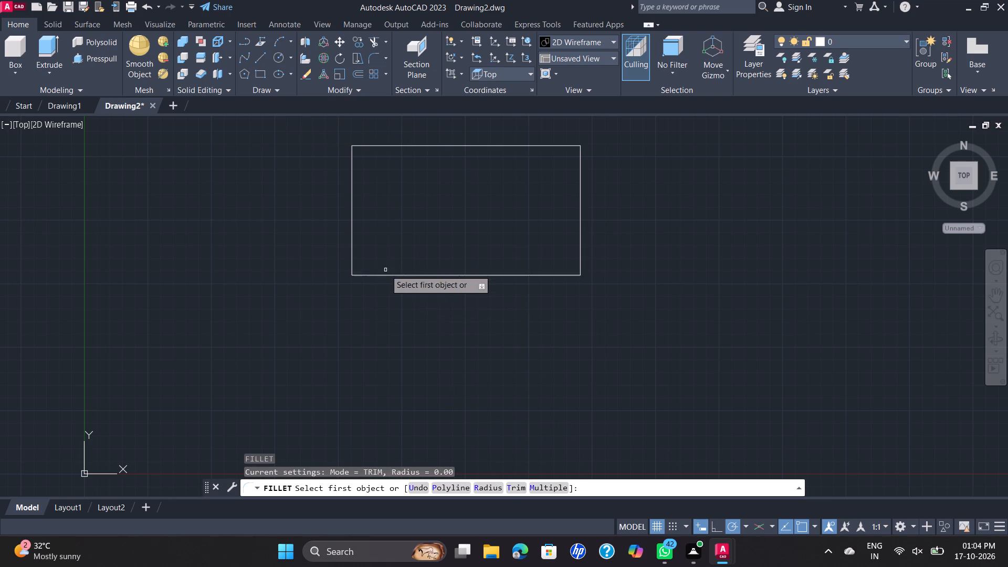
{"action": "left_click", "coordinate": [386, 275]}
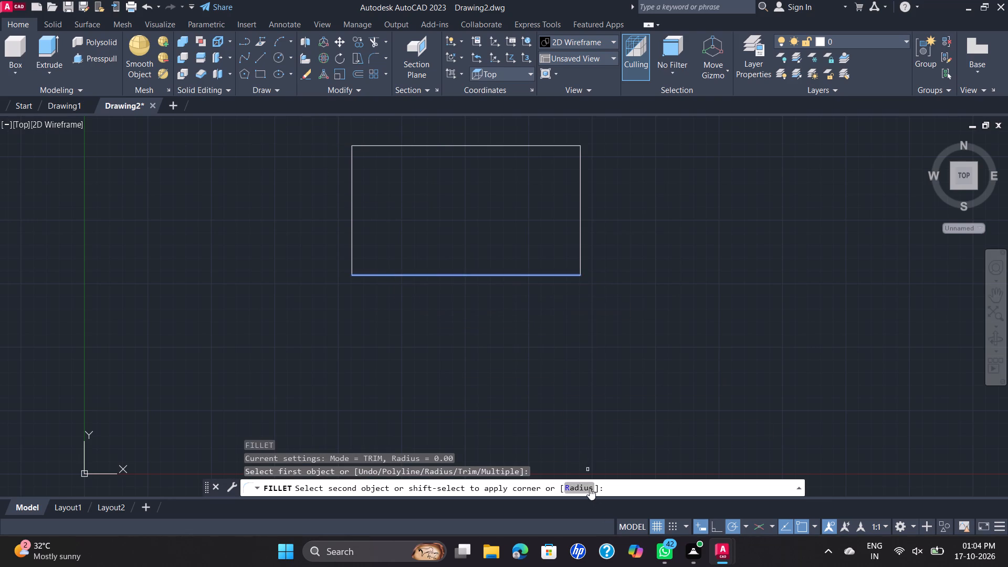
{"action": "left_click", "coordinate": [590, 488]}
{"action": "type", "text": "10"}
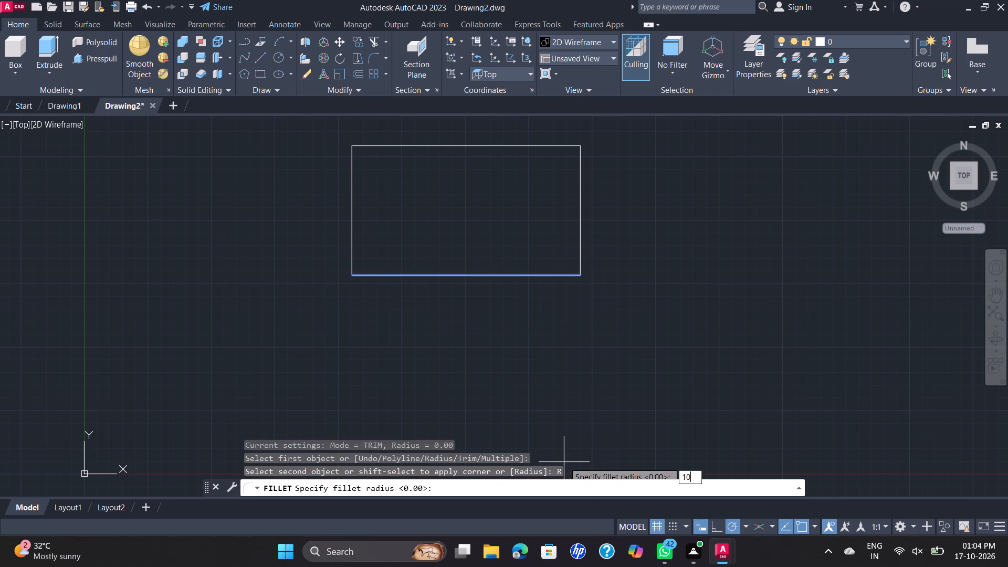
{"action": "key", "text": "Return"}
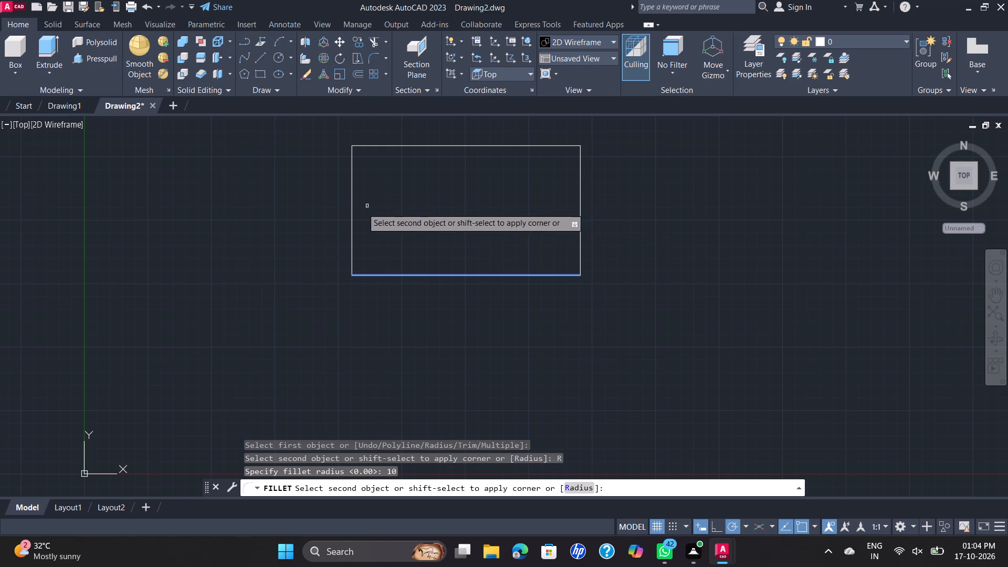
{"action": "left_click", "coordinate": [353, 223]}
{"action": "key", "text": "space"}
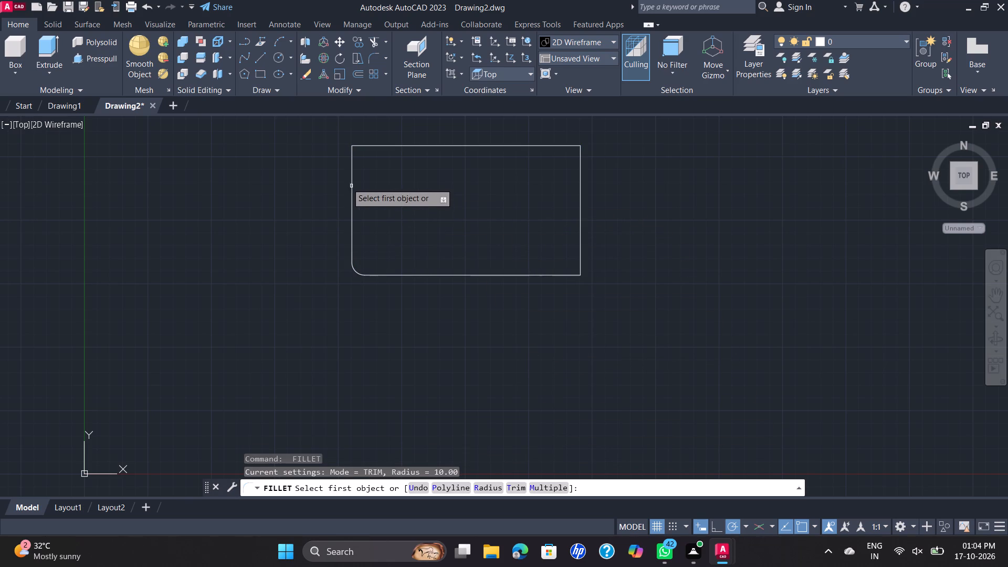
{"action": "left_click", "coordinate": [350, 182]}
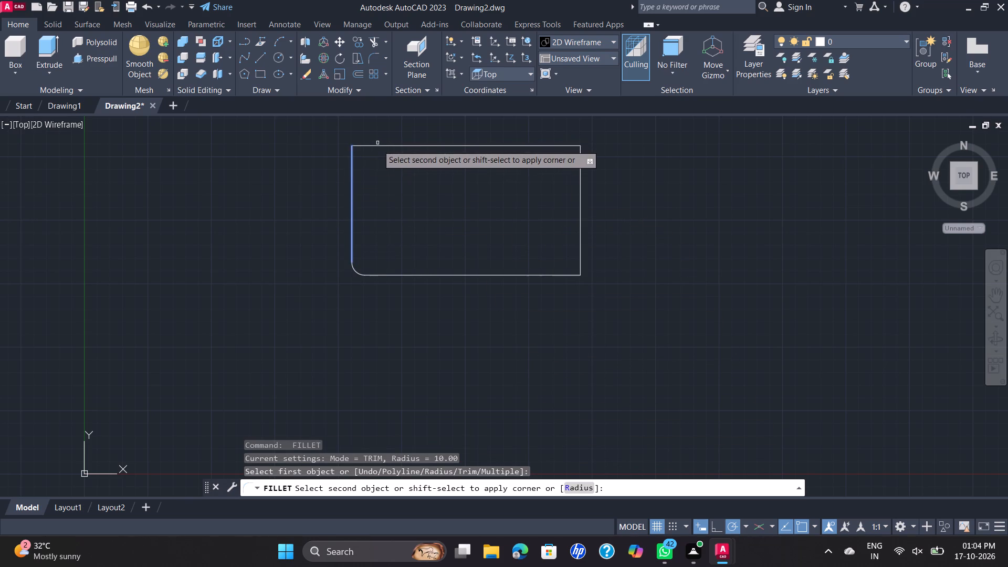
{"action": "left_click", "coordinate": [377, 147]}
{"action": "key", "text": "space"}
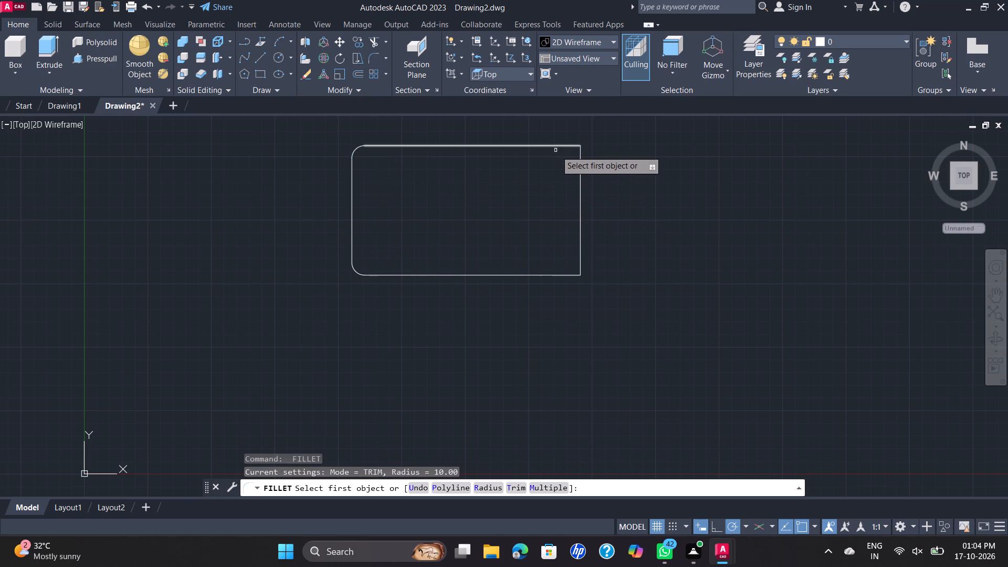
{"action": "left_click_drag", "start_coordinate": [555, 146], "coordinate": [560, 144]}
{"action": "left_click", "coordinate": [581, 170]}
{"action": "key", "text": "space"}
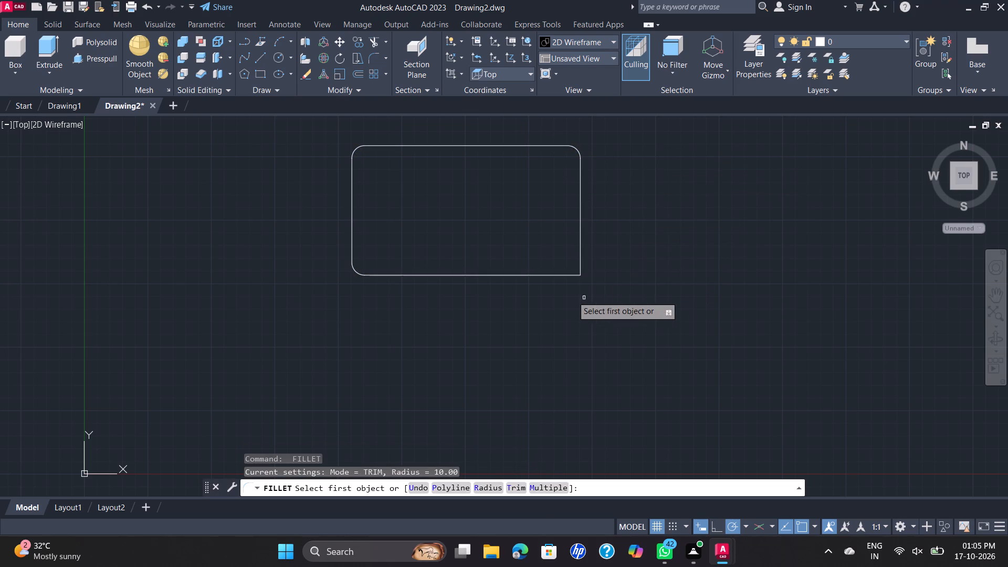
{"action": "left_click", "coordinate": [564, 276]}
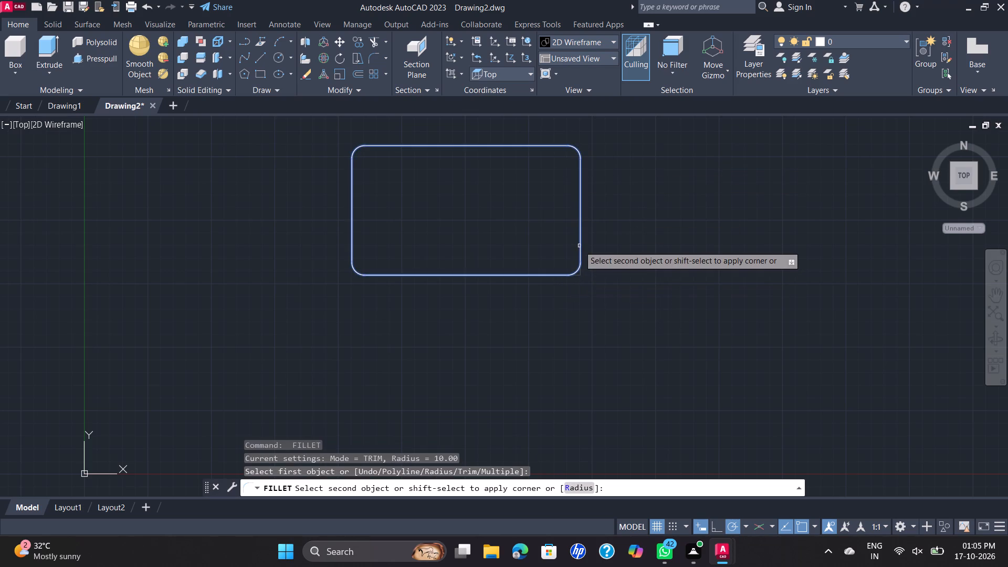
{"action": "left_click", "coordinate": [579, 246]}
{"action": "key", "text": "space"}
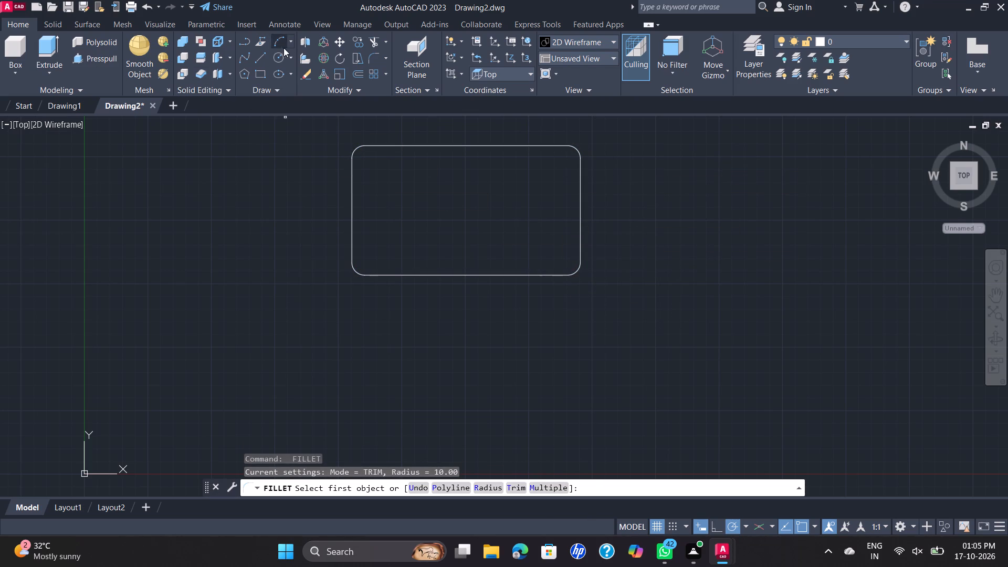
Draw a circle of radius 5 mm centred on the plate's upper-left corner fillet.
{"action": "left_click", "coordinate": [283, 51]}
{"action": "left_click", "coordinate": [277, 56]}
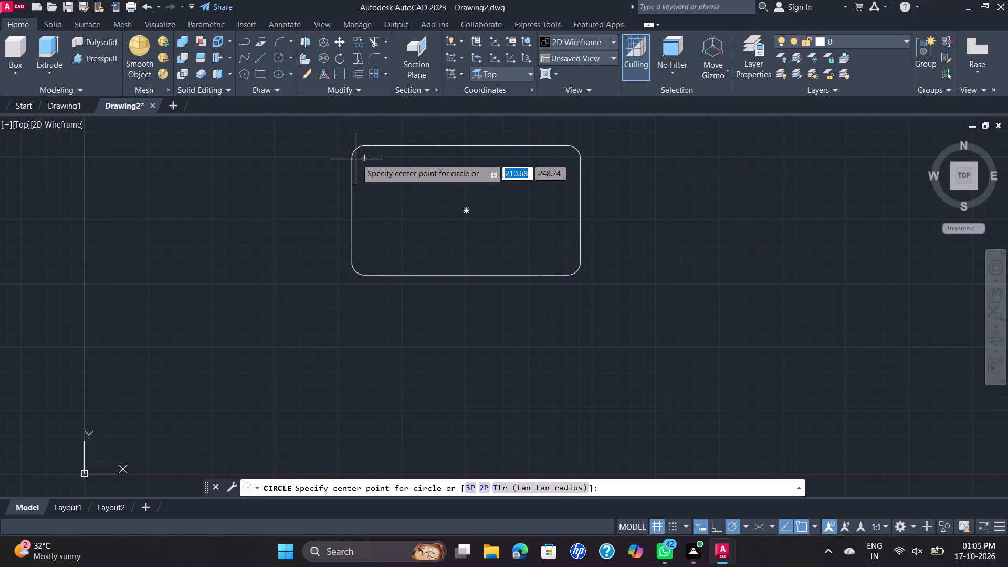
{"action": "left_click", "coordinate": [364, 155]}
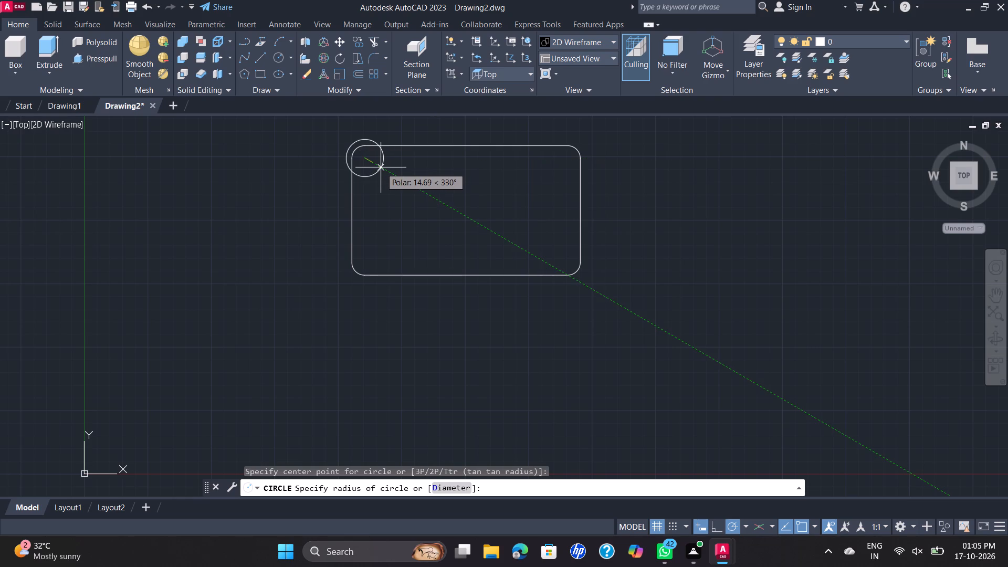
{"action": "key", "text": "3"}
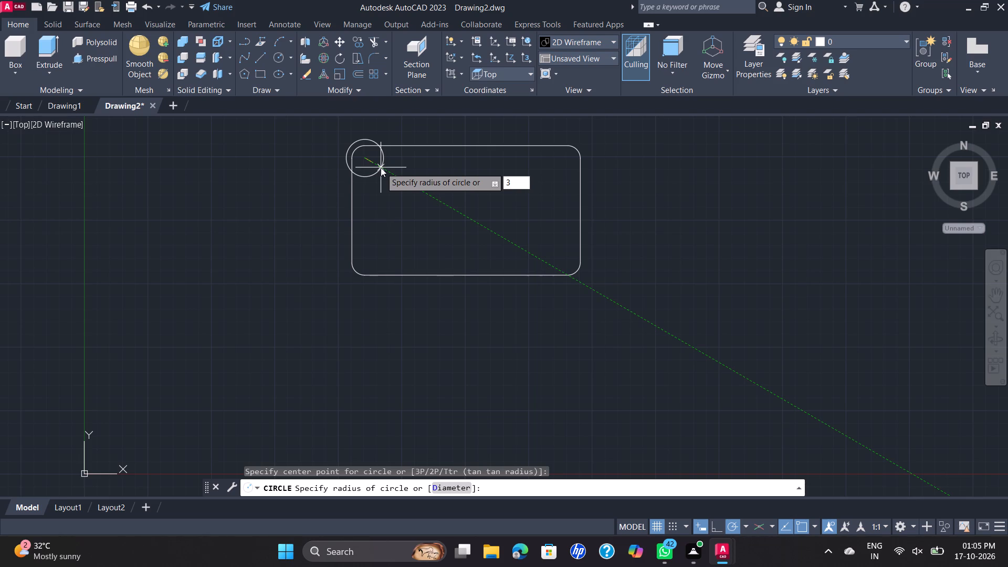
{"action": "key", "text": "BackSpace"}
{"action": "key", "text": "5"}
{"action": "key", "text": "Return"}
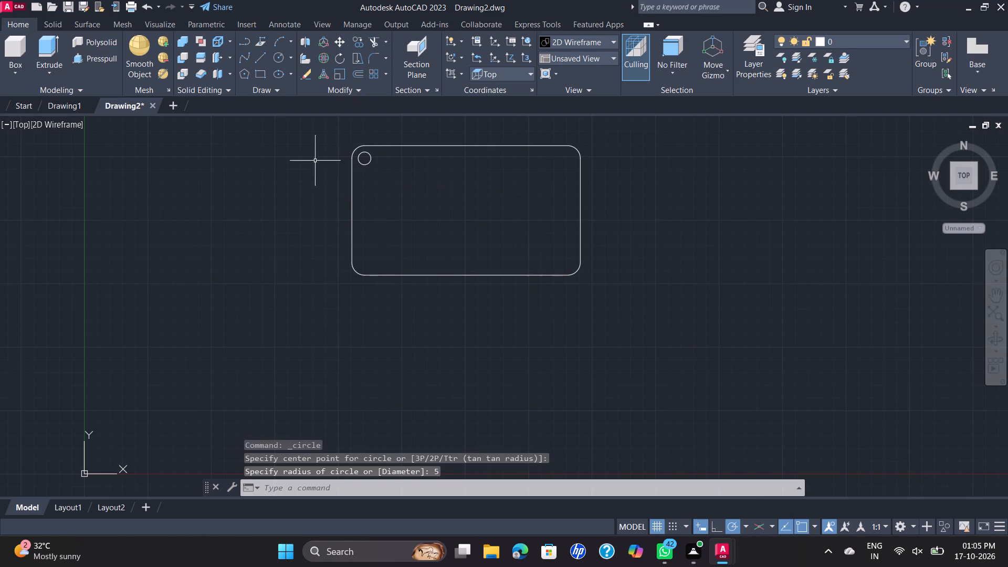
Copy the radius-5 corner circle from its centre to the centres of the other three corner fillets.
{"action": "left_click", "coordinate": [369, 161]}
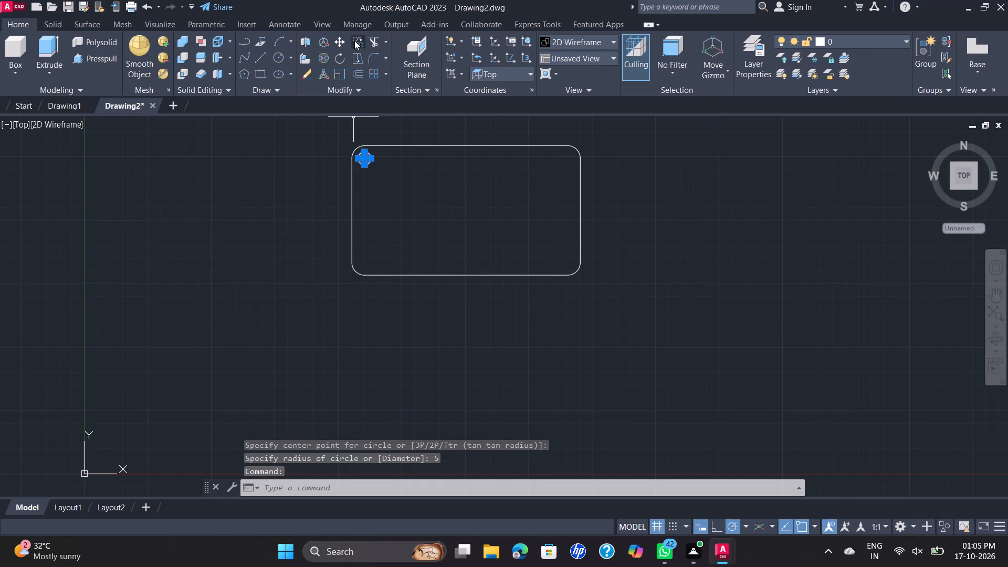
{"action": "left_click", "coordinate": [354, 40]}
{"action": "scroll", "coordinate": [360, 171], "scroll_direction": "up", "scroll_amount": 2}
{"action": "left_click", "coordinate": [366, 137]}
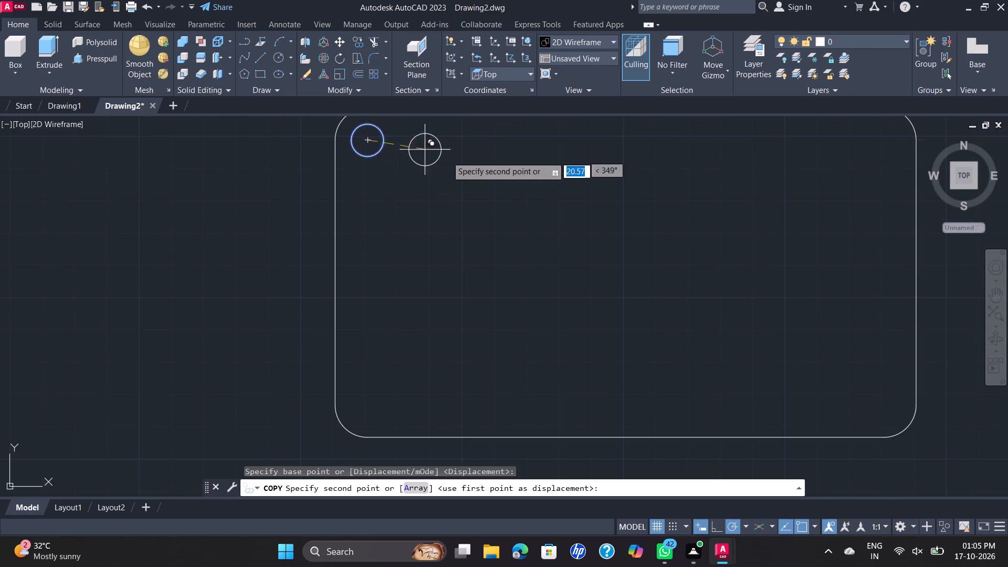
{"action": "scroll", "coordinate": [472, 161], "scroll_direction": "down", "scroll_amount": 2}
{"action": "left_click", "coordinate": [634, 156]}
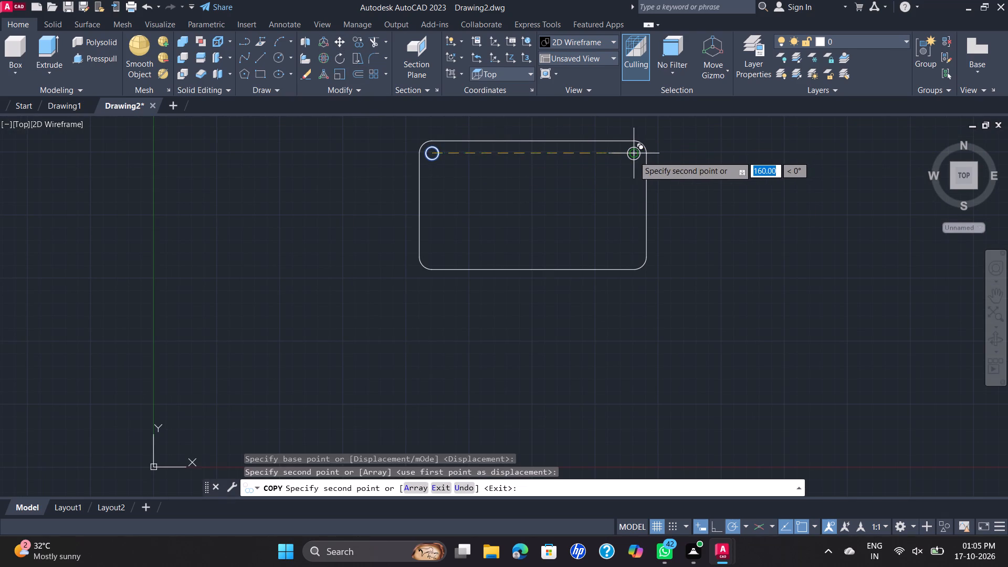
{"action": "left_click", "coordinate": [635, 255]}
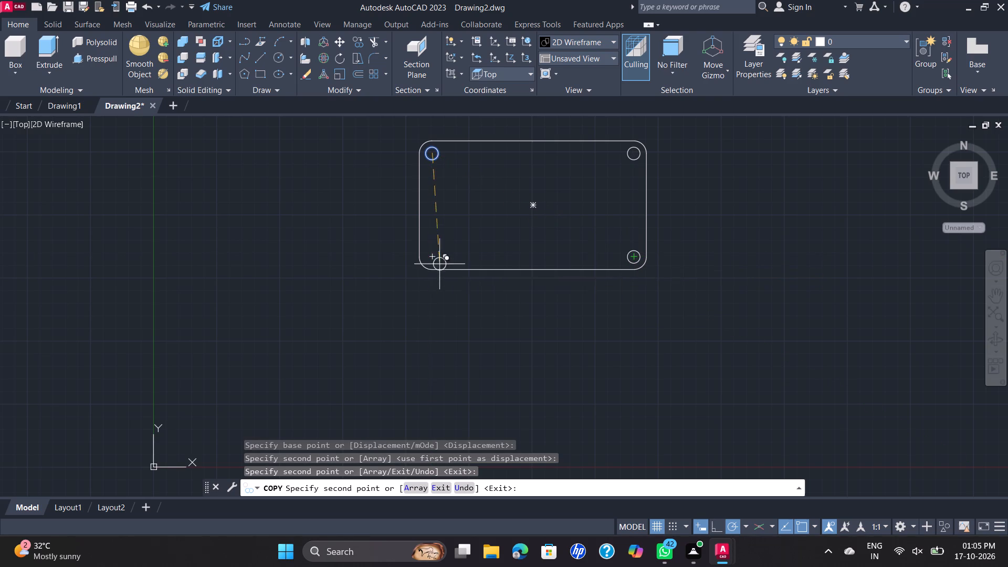
{"action": "left_click", "coordinate": [433, 253]}
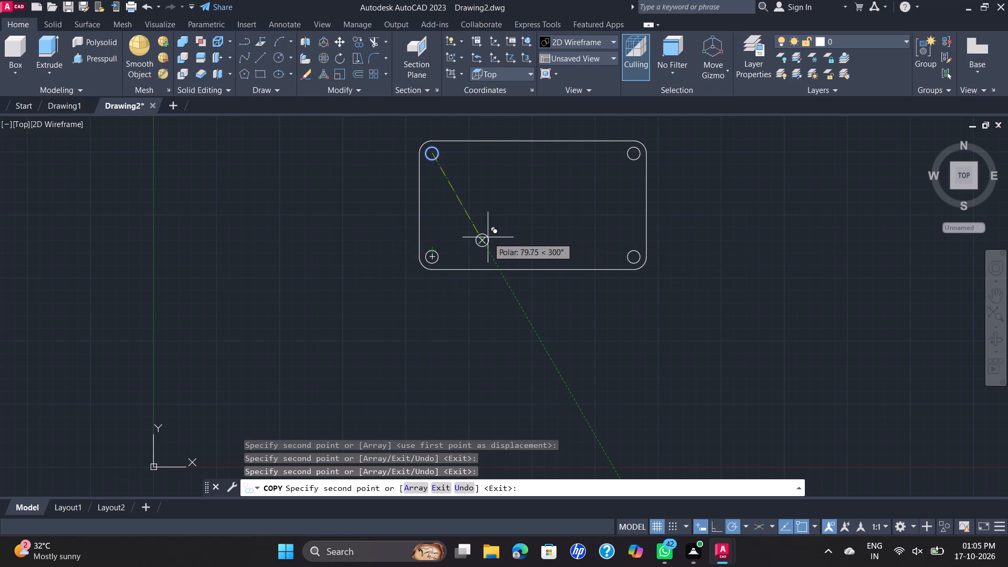
{"action": "key", "text": "Escape"}
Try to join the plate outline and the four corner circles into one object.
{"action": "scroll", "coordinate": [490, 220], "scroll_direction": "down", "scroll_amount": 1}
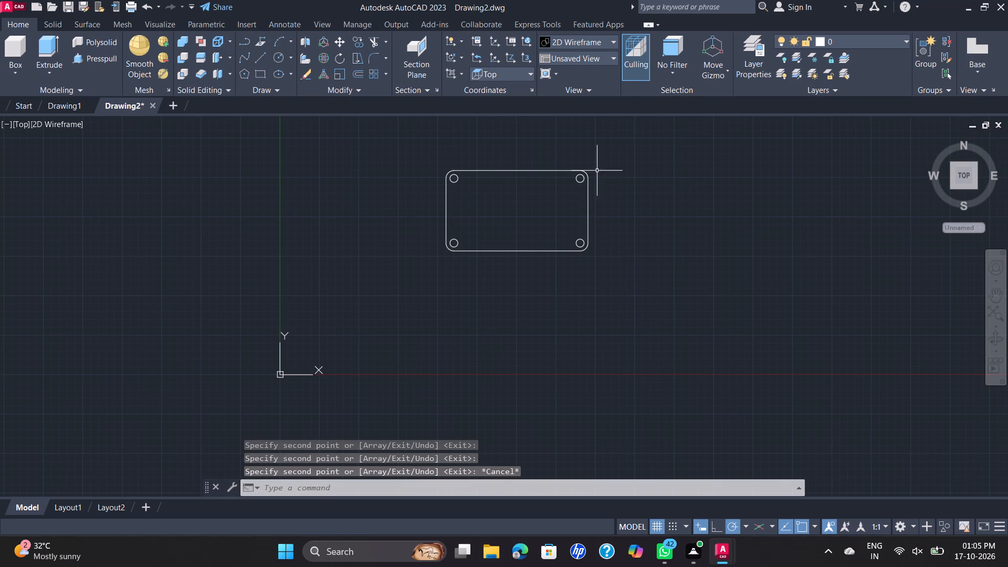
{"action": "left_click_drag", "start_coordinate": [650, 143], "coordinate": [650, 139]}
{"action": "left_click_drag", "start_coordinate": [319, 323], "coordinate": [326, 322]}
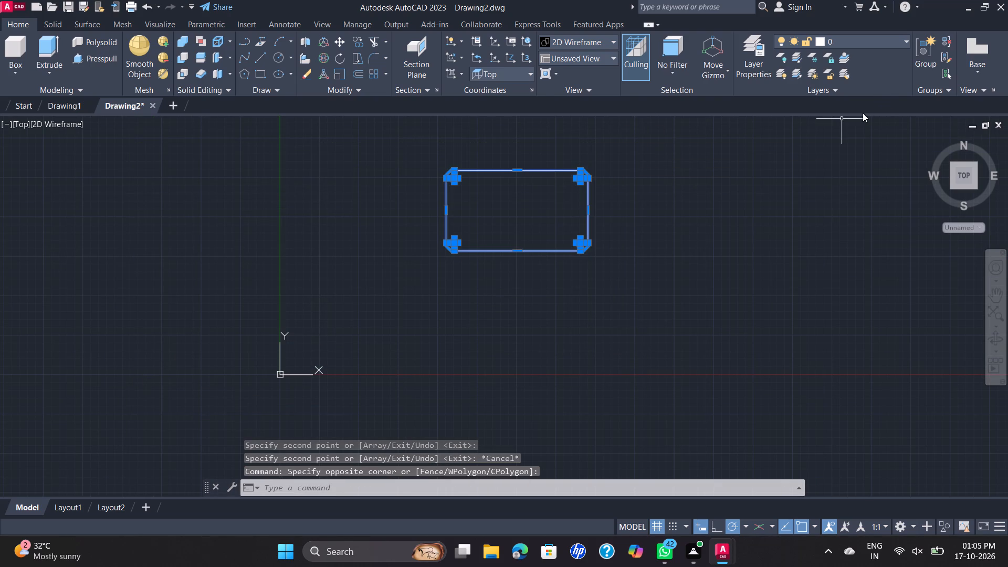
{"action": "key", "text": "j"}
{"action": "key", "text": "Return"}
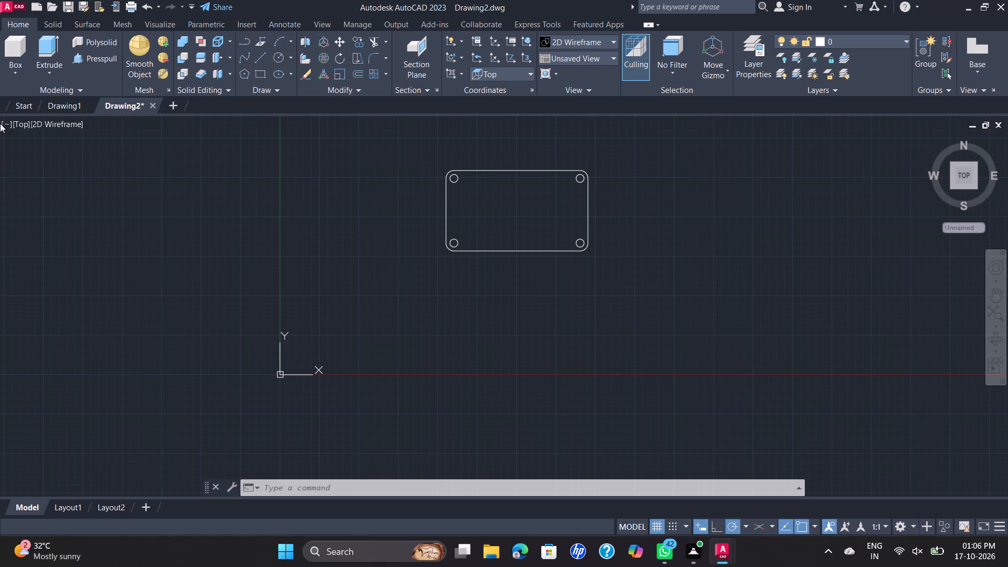
In SE Isometric view, press-pull the plate area around the four holes to a height of 16 mm.
{"action": "left_click", "coordinate": [18, 126]}
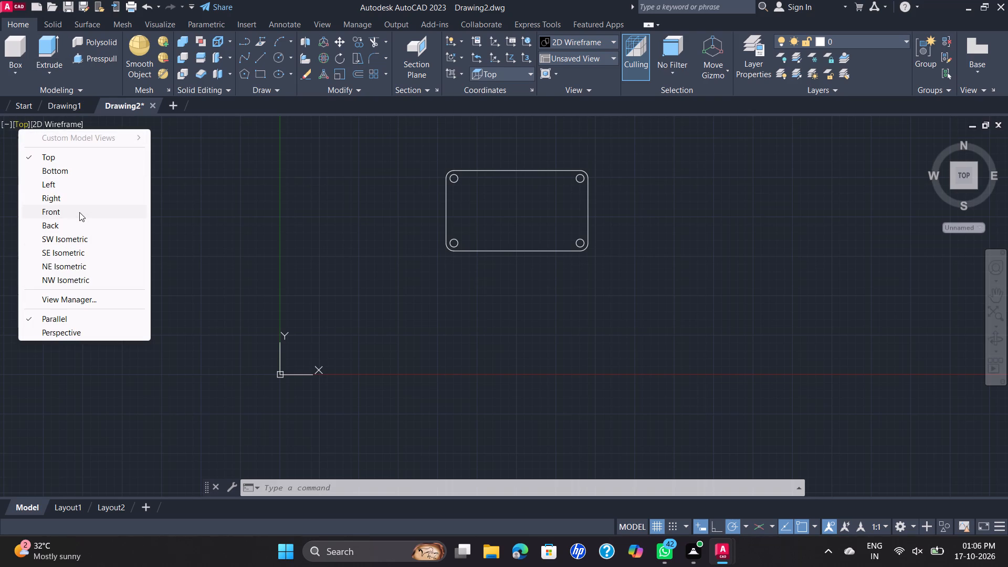
{"action": "left_click", "coordinate": [97, 255]}
{"action": "scroll", "coordinate": [200, 288], "scroll_direction": "down", "scroll_amount": 1}
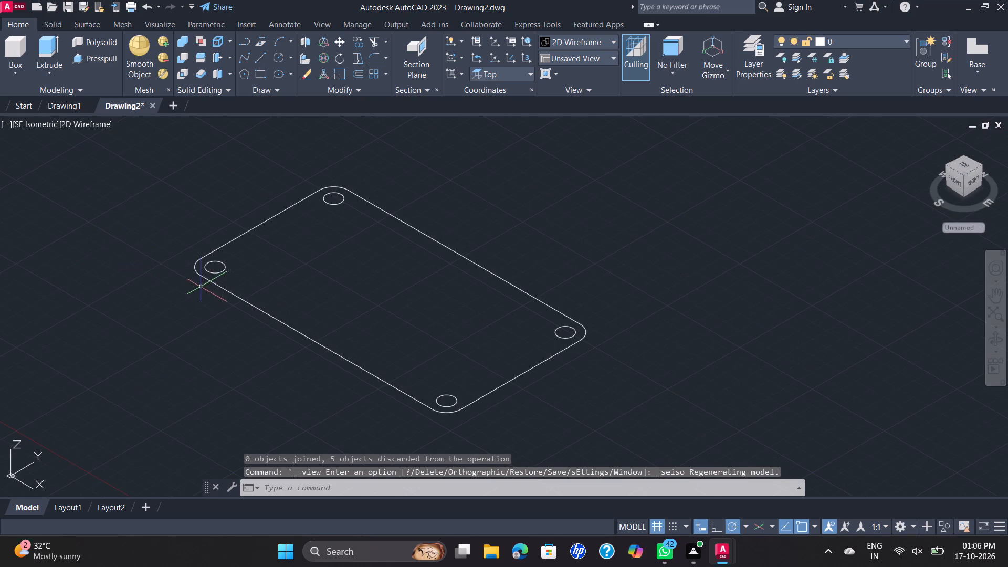
{"action": "left_click", "coordinate": [90, 55]}
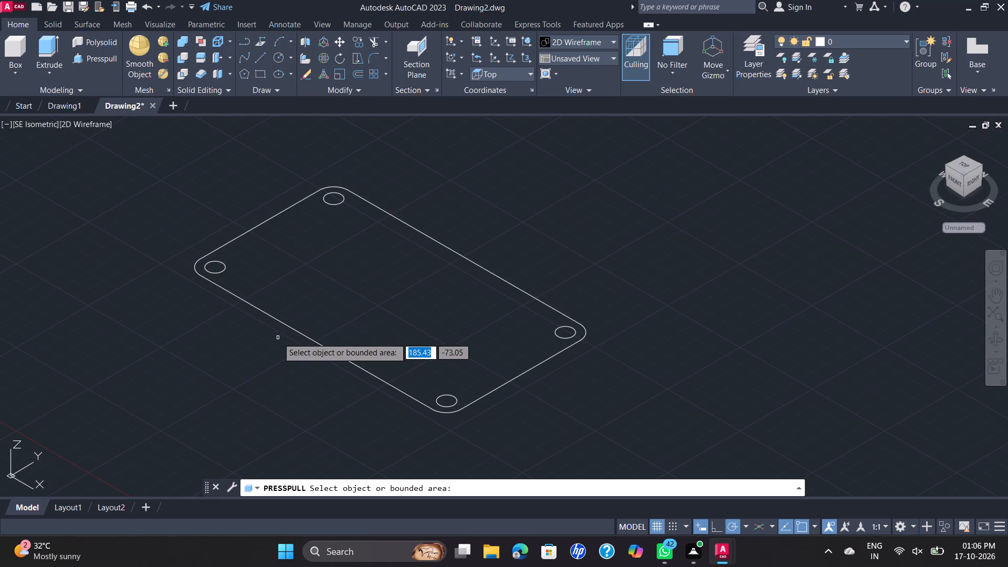
{"action": "left_click", "coordinate": [297, 328]}
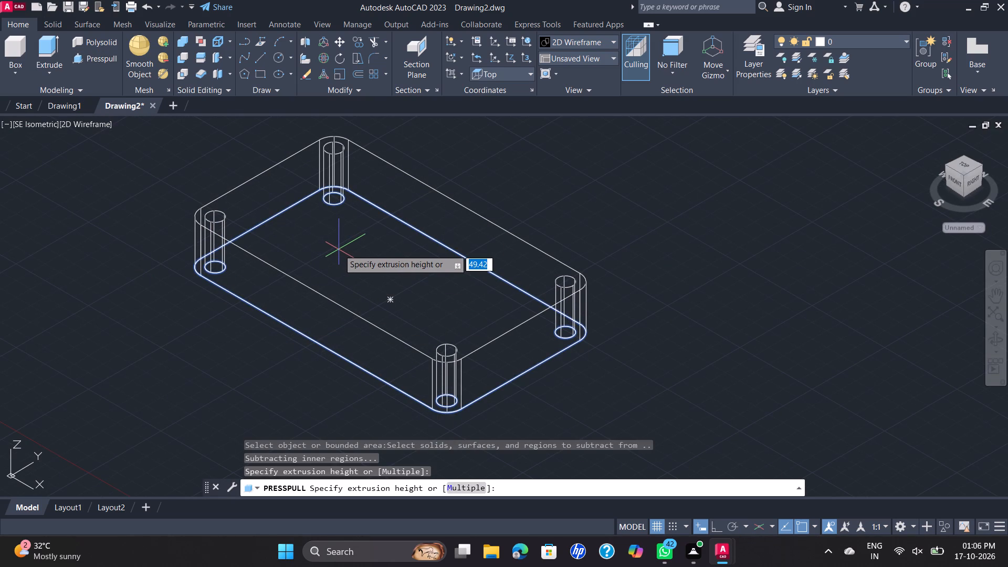
{"action": "type", "text": "16"}
{"action": "key", "text": "Return"}
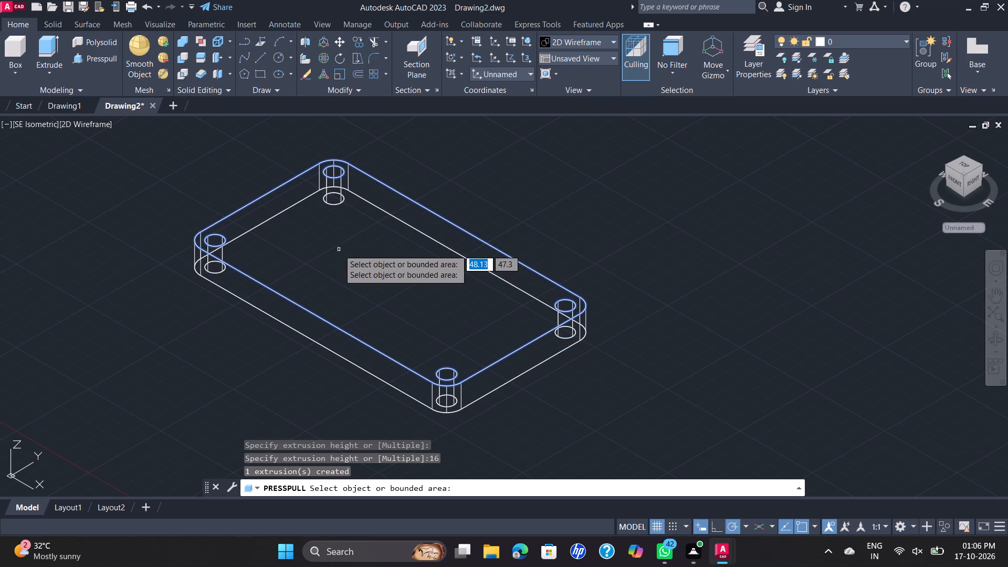
{"action": "key", "text": "Escape"}
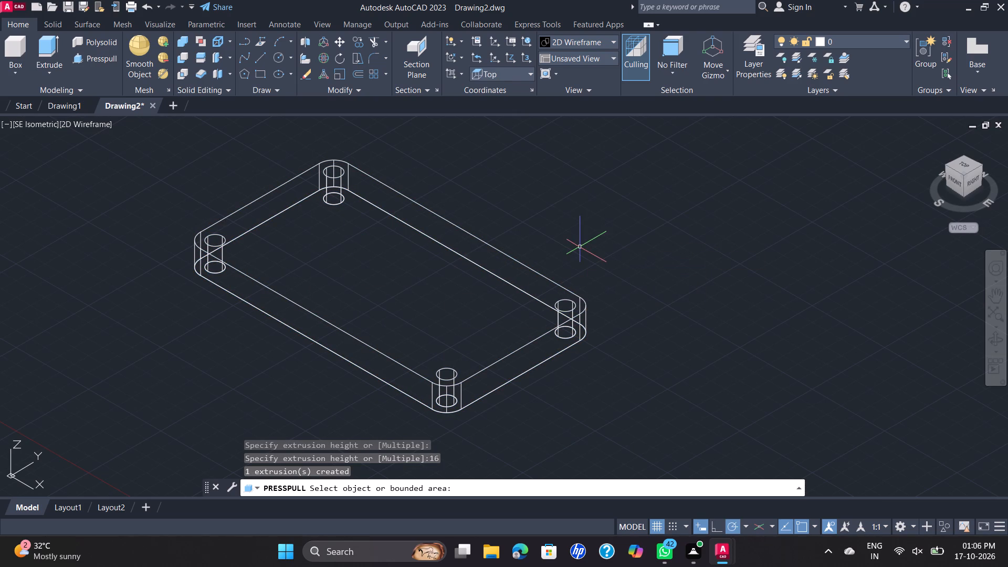
In Front view, draw a vertical line 76 mm upward from the midpoint of the plate's bottom edge.
{"action": "left_click", "coordinate": [26, 122]}
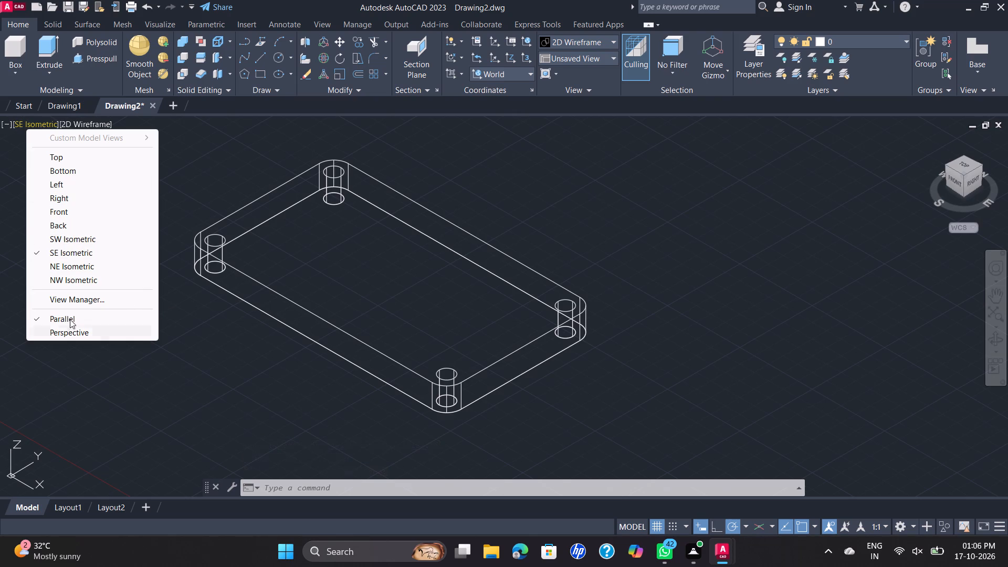
{"action": "left_click", "coordinate": [80, 211]}
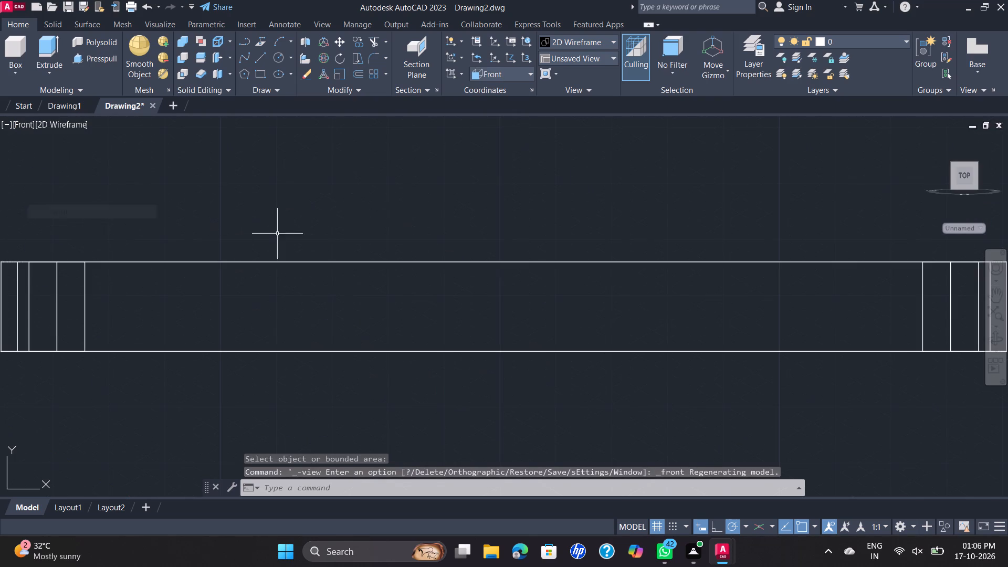
{"action": "scroll", "coordinate": [453, 252], "scroll_direction": "down", "scroll_amount": 2}
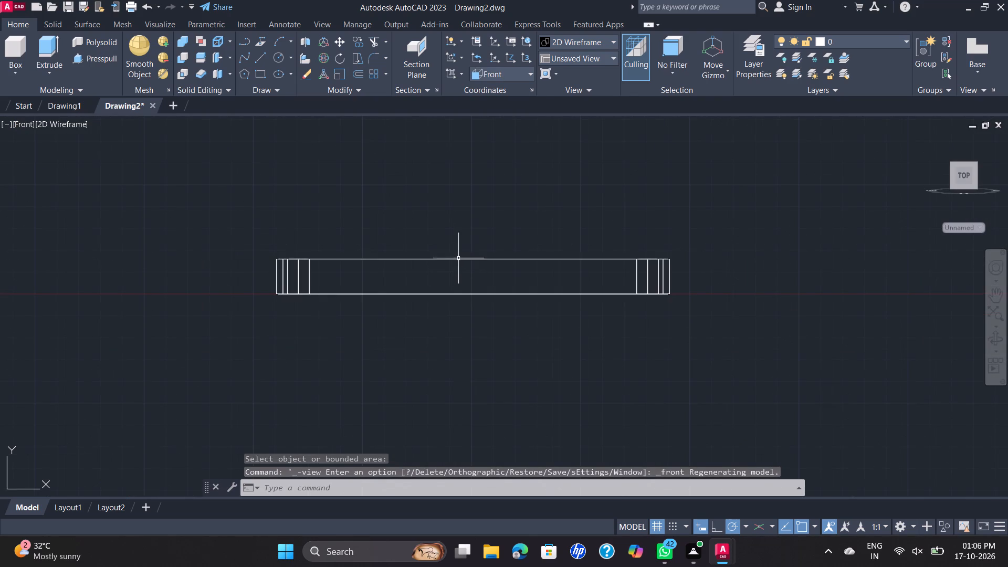
{"action": "scroll", "coordinate": [459, 258], "scroll_direction": "up", "scroll_amount": 1}
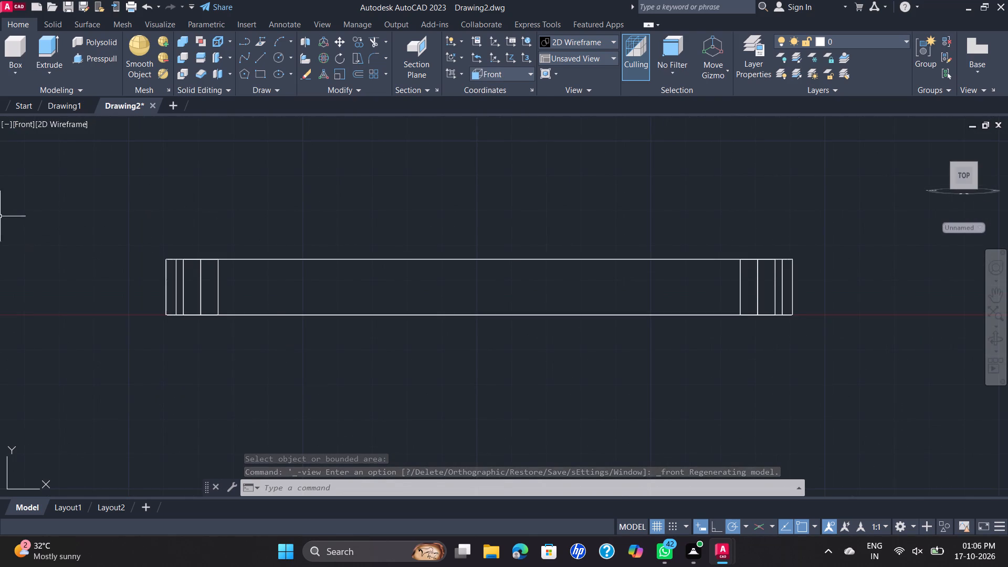
{"action": "left_click", "coordinate": [254, 56]}
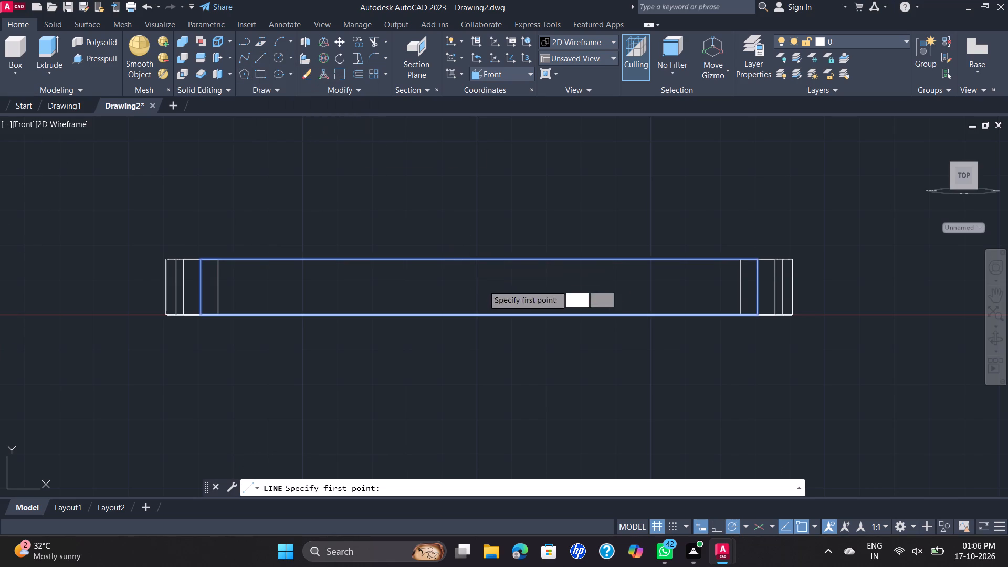
{"action": "left_click", "coordinate": [478, 316]}
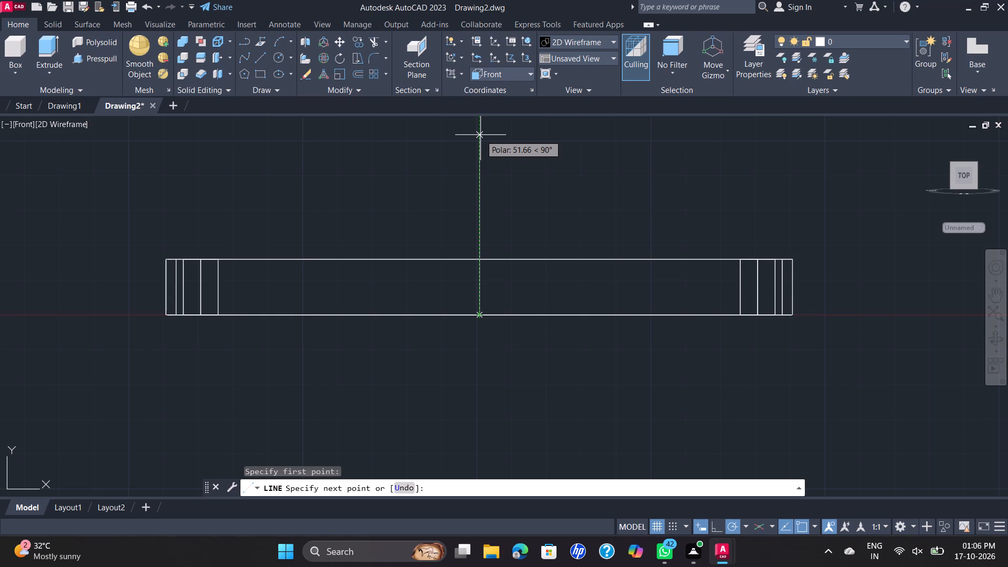
{"action": "type", "text": "76"}
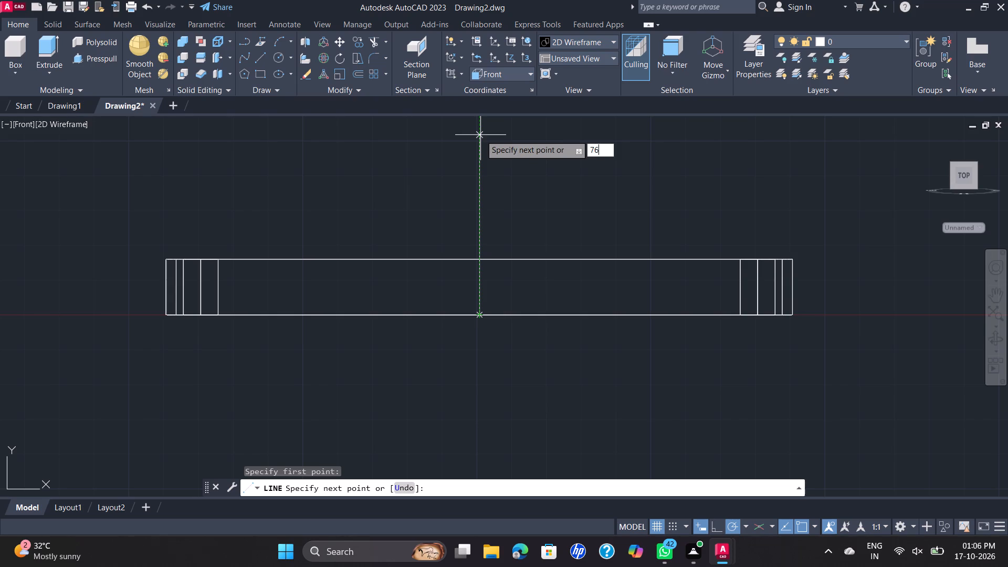
{"action": "key", "text": "Return"}
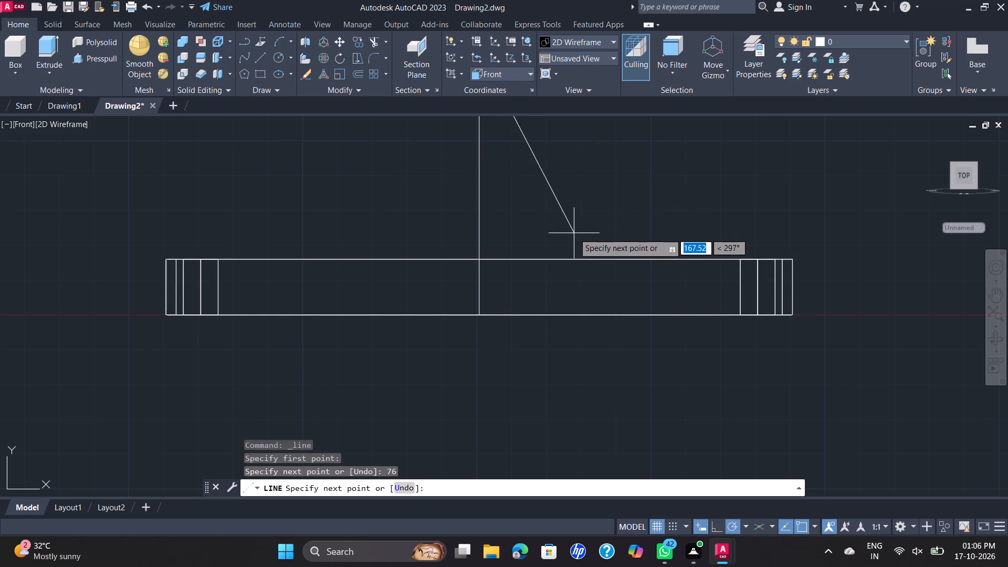
{"action": "scroll", "coordinate": [571, 233], "scroll_direction": "down", "scroll_amount": 1}
{"action": "middle_click_drag", "start_coordinate": [571, 234], "coordinate": [597, 359]}
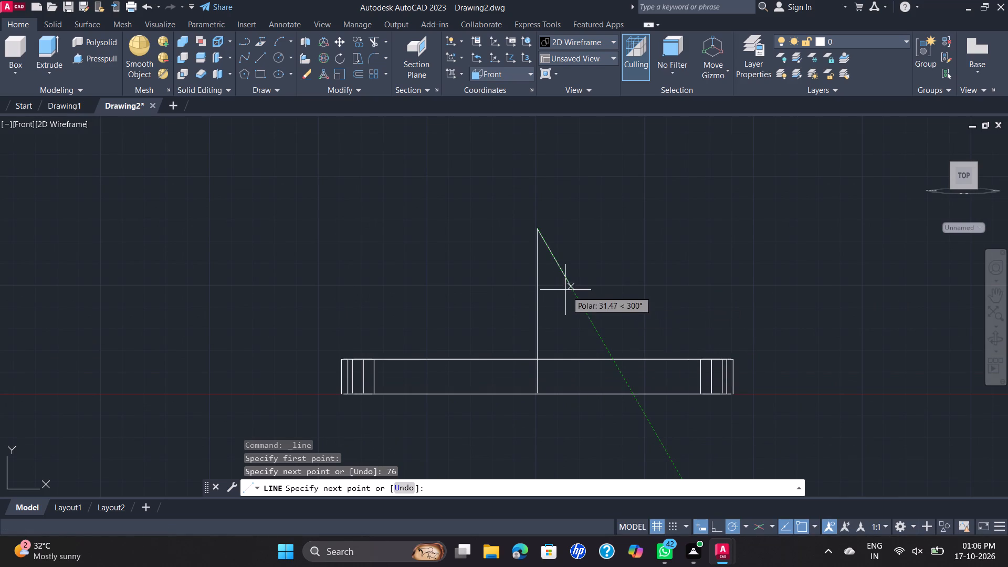
{"action": "key", "text": "Escape"}
Draw two concentric circles of radius 54 mm and 45 mm centred on the upper end of the vertical line.
{"action": "key", "text": "c"}
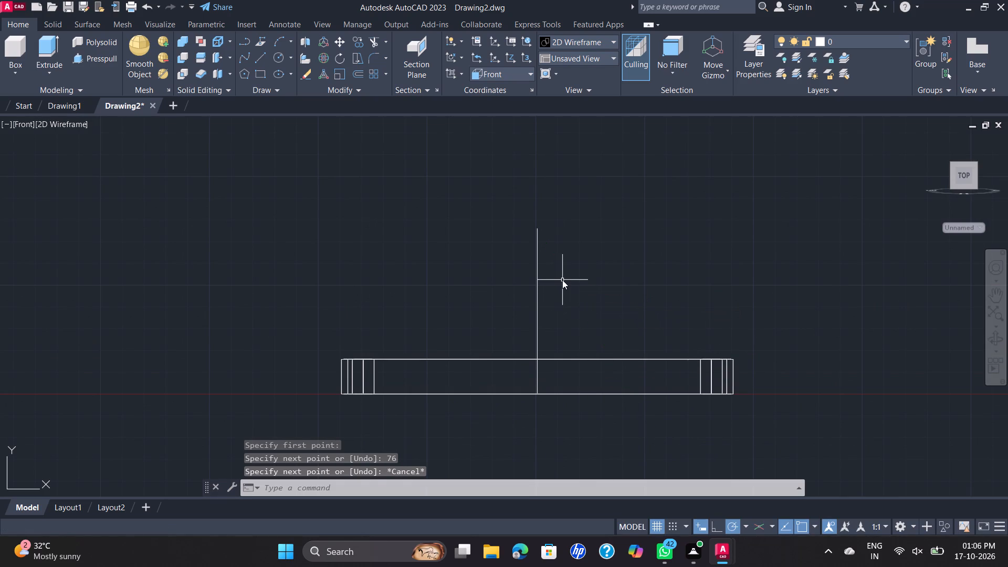
{"action": "key", "text": "Return"}
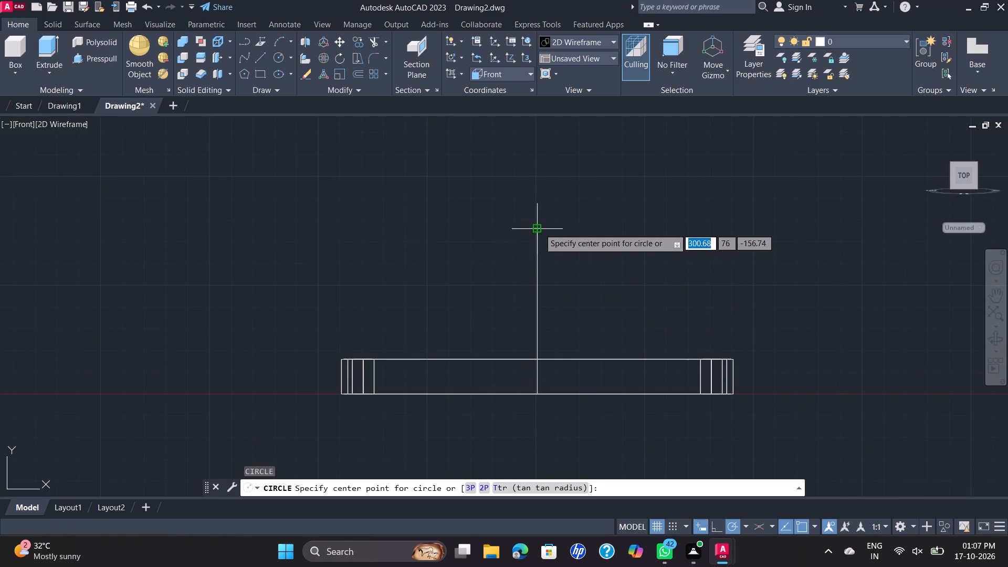
{"action": "left_click", "coordinate": [539, 228]}
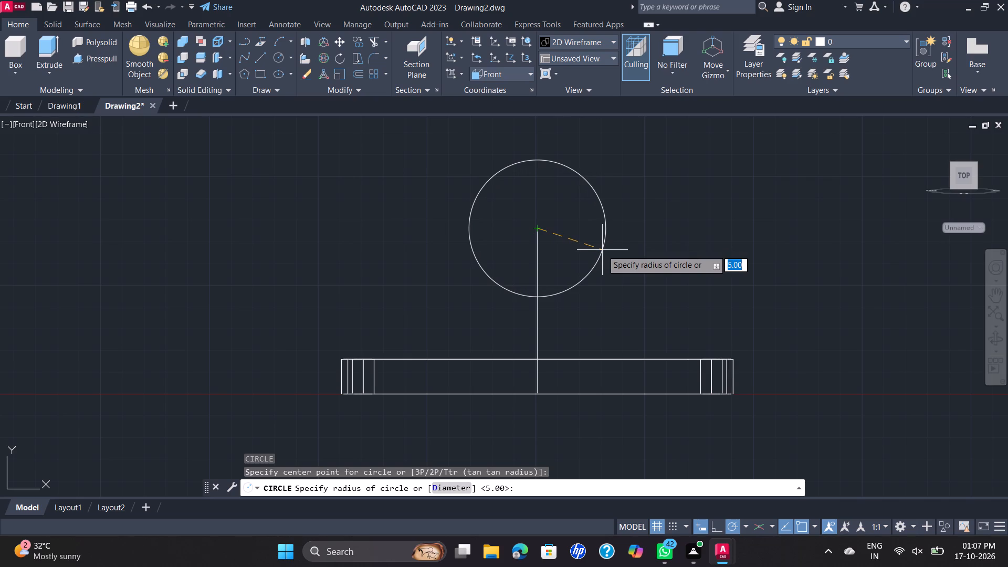
{"action": "type", "text": "54"}
{"action": "key", "text": "Return"}
{"action": "key", "text": "space"}
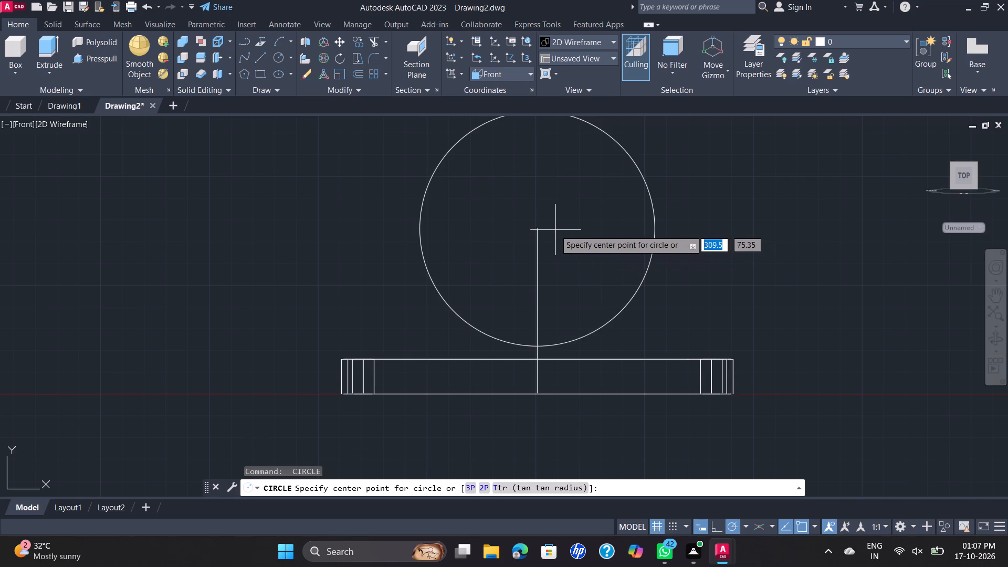
{"action": "left_click", "coordinate": [539, 230]}
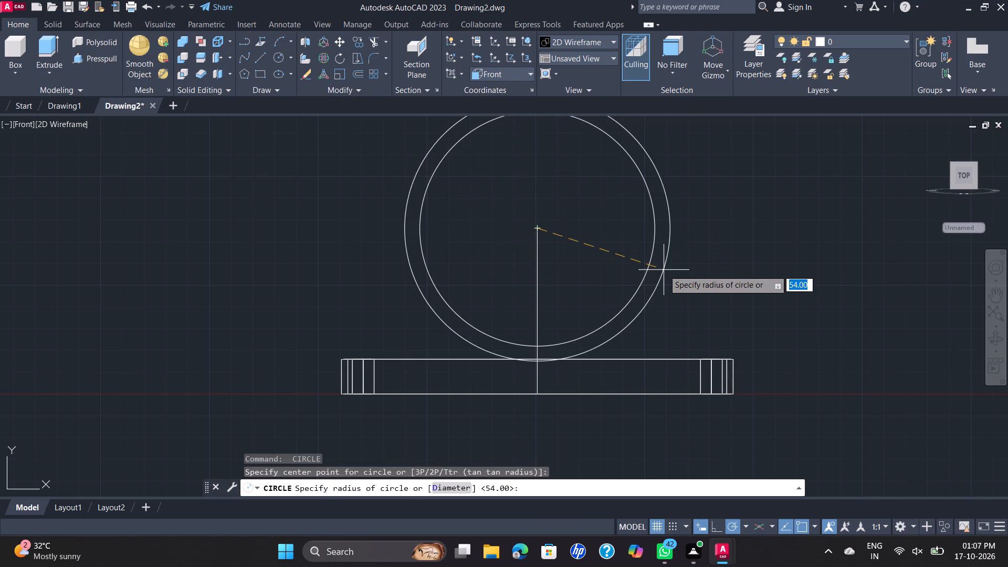
{"action": "type", "text": "45"}
{"action": "key", "text": "Return"}
Draw a third concentric circle of diameter 120 mm centred on the upper end of the vertical line.
{"action": "key", "text": "space"}
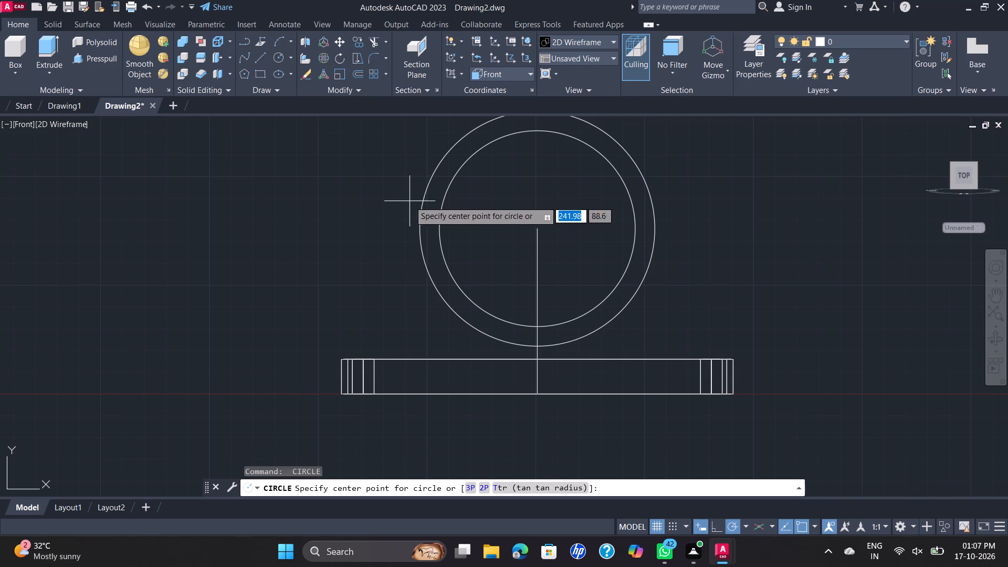
{"action": "left_click", "coordinate": [540, 231]}
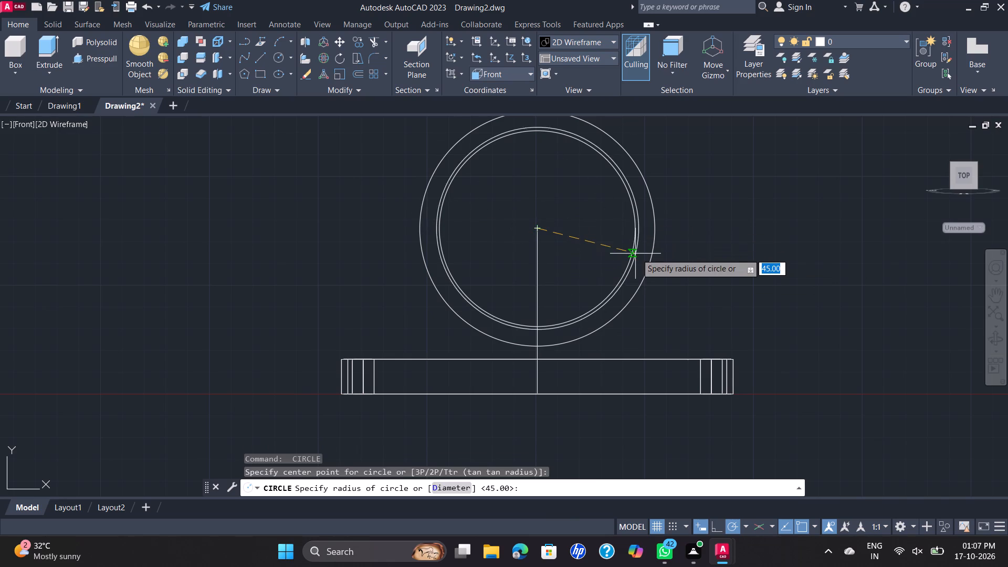
{"action": "key", "text": "d"}
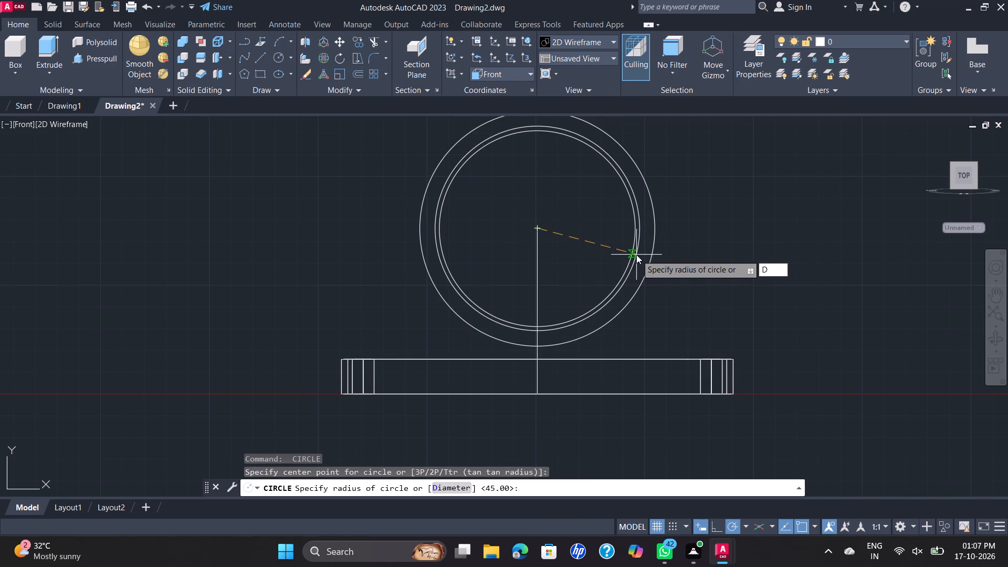
{"action": "key", "text": "Return"}
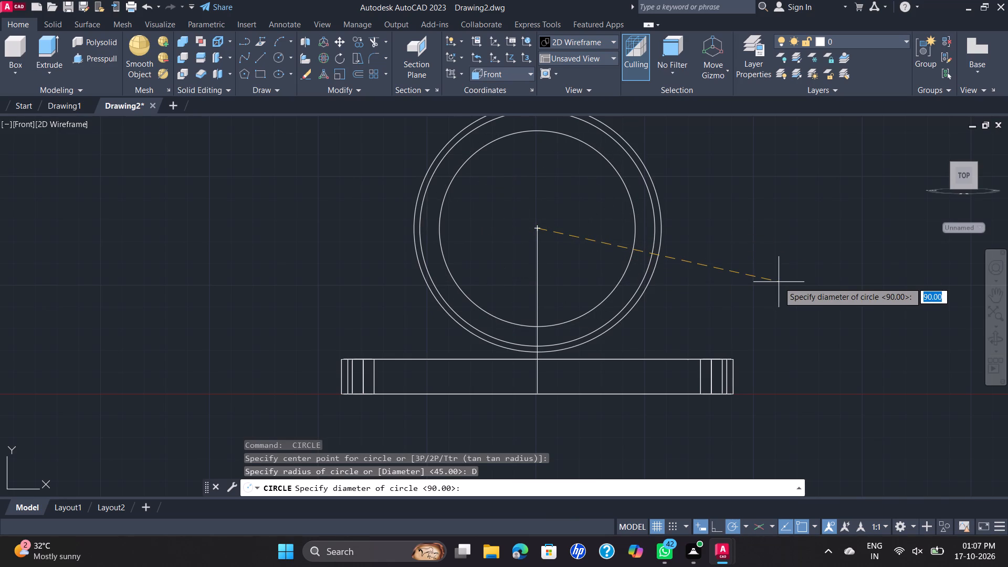
{"action": "type", "text": "120"}
{"action": "key", "text": "Return"}
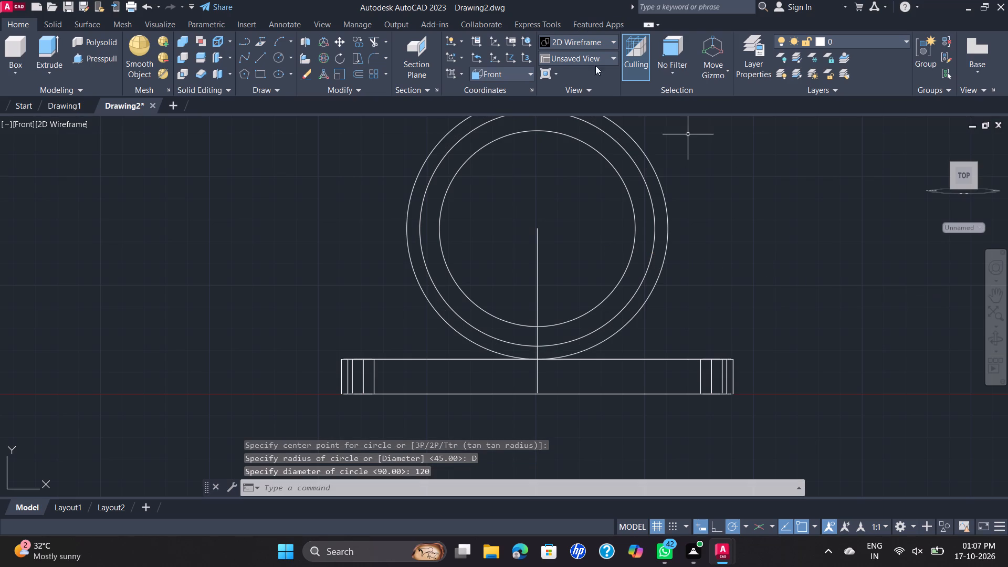
Draw a line about 189 mm long at 44 degrees from the centre of the concentric circles.
{"action": "scroll", "coordinate": [649, 181], "scroll_direction": "down", "scroll_amount": 3}
{"action": "scroll", "coordinate": [637, 185], "scroll_direction": "up", "scroll_amount": 1}
{"action": "middle_click_drag", "start_coordinate": [637, 185], "coordinate": [634, 275]}
{"action": "scroll", "coordinate": [634, 275], "scroll_direction": "up", "scroll_amount": 1}
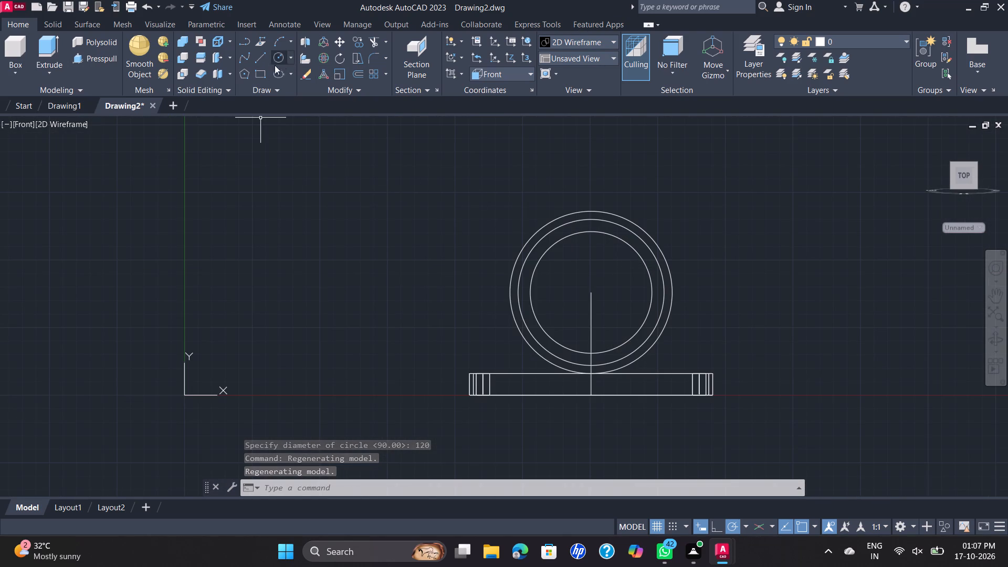
{"action": "left_click", "coordinate": [256, 59]}
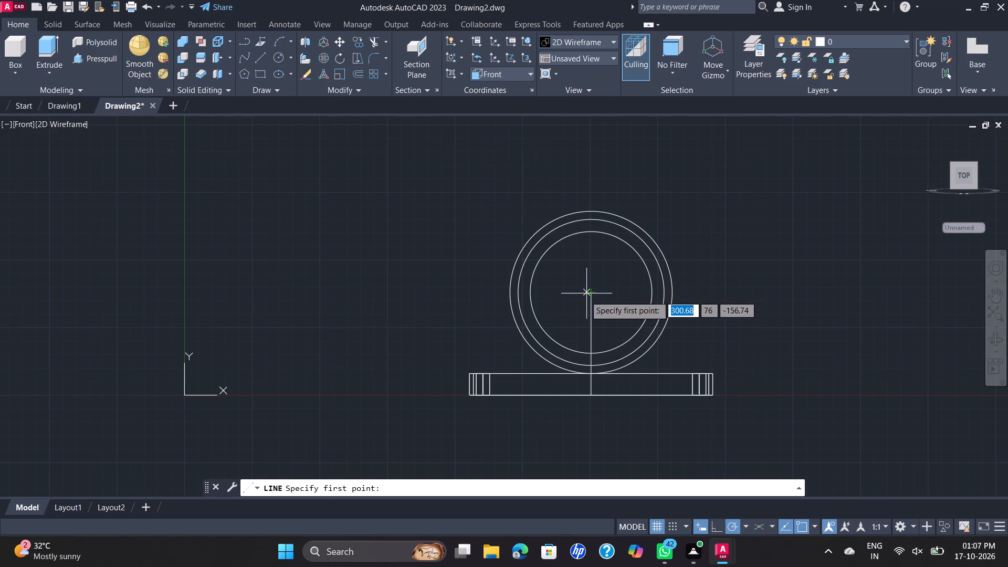
{"action": "left_click", "coordinate": [587, 293]}
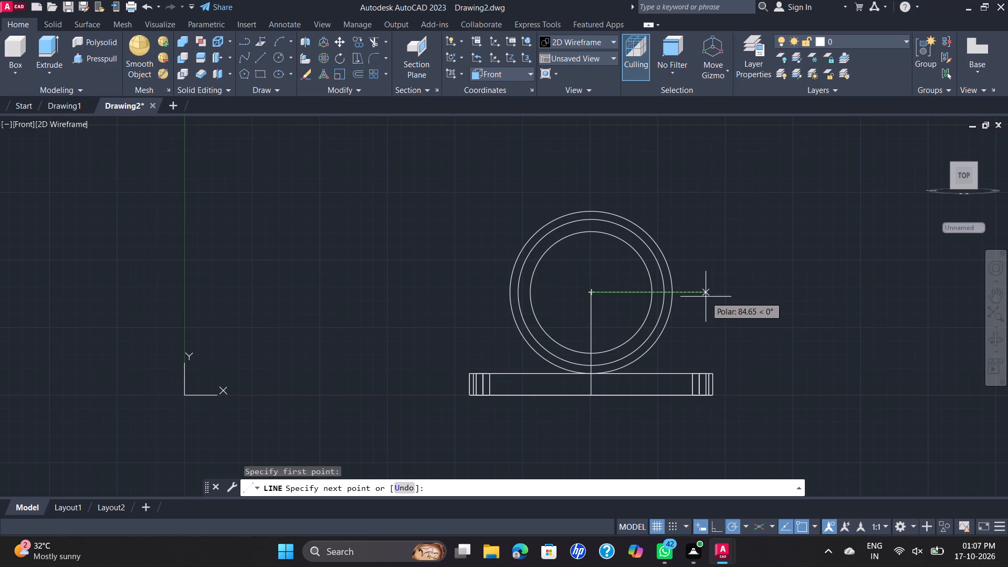
{"action": "key", "text": "Tab"}
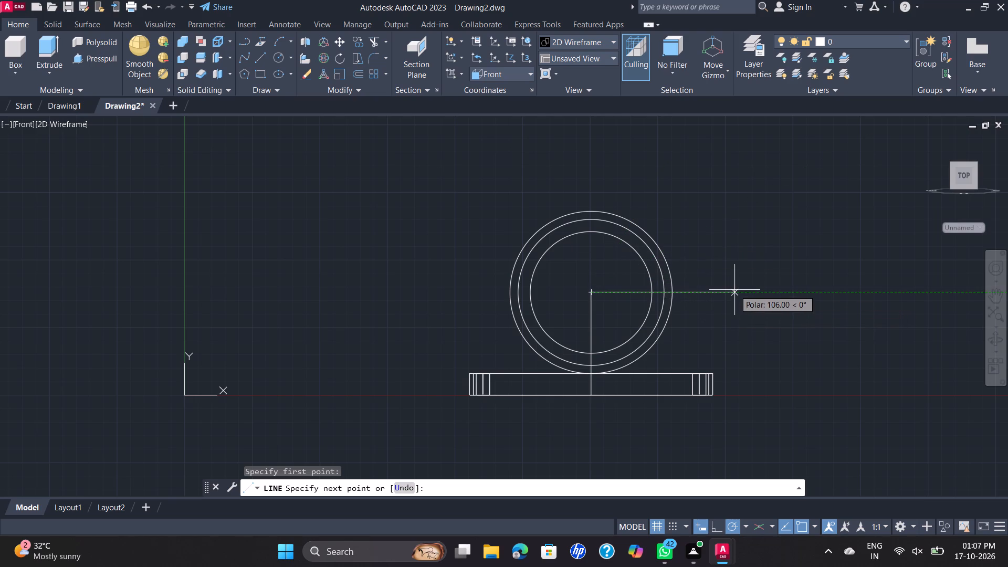
{"action": "key", "text": "Tab"}
{"action": "key", "text": "Tab"}
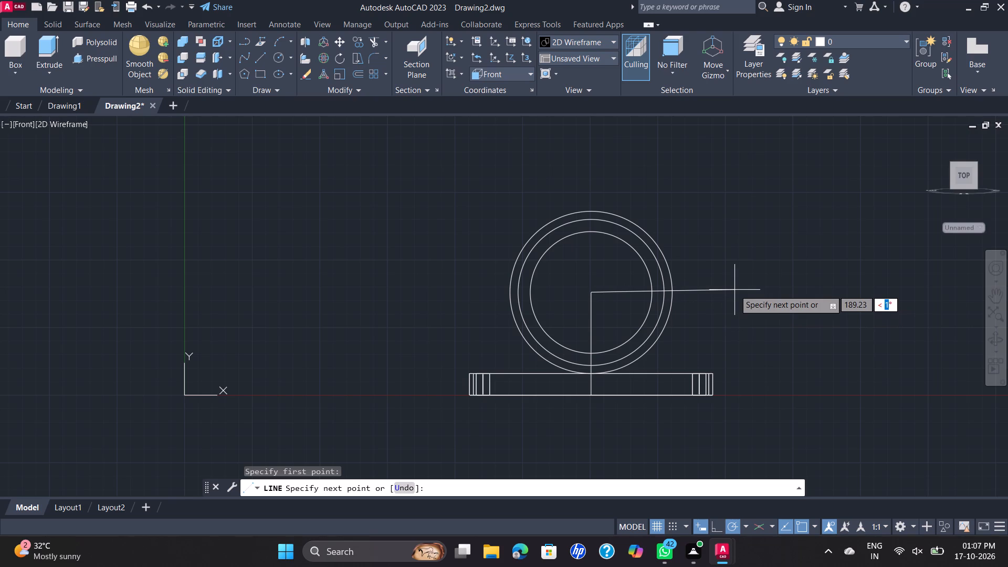
{"action": "type", "text": "44"}
{"action": "key", "text": "Return"}
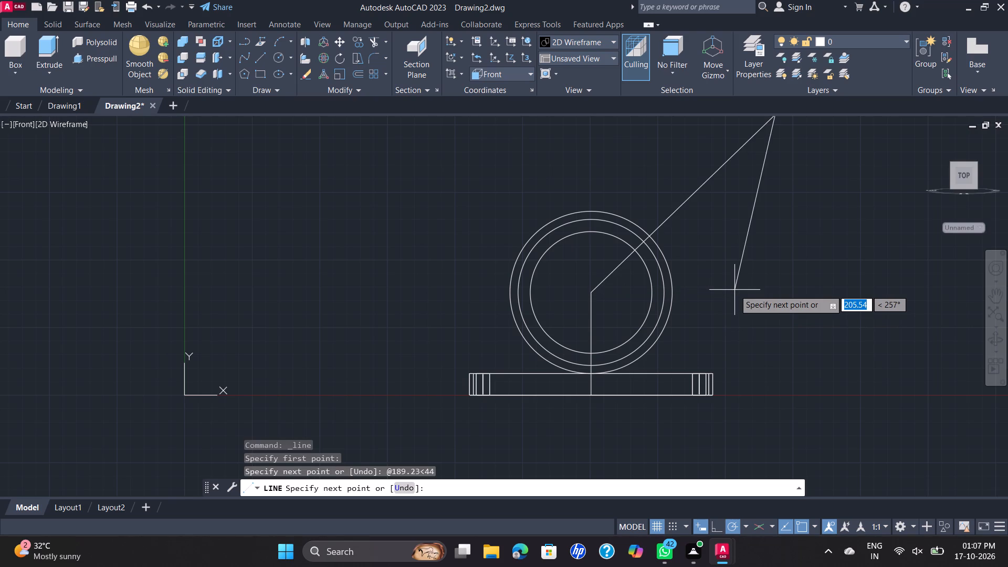
{"action": "scroll", "coordinate": [736, 326], "scroll_direction": "down", "scroll_amount": 1}
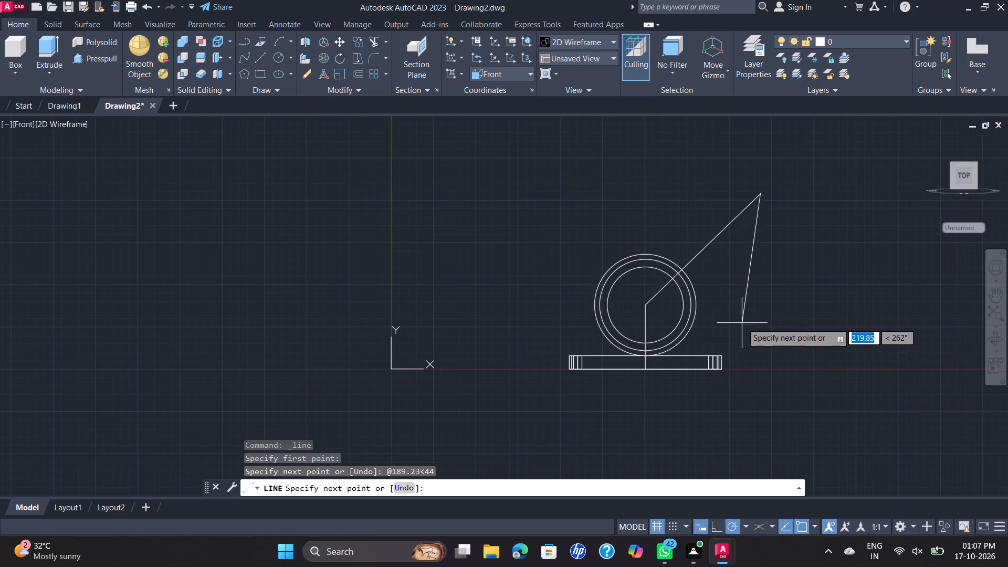
{"action": "key", "text": "Escape"}
Trim the part of the angled line that extends beyond the outermost circle.
{"action": "scroll", "coordinate": [688, 253], "scroll_direction": "up", "scroll_amount": 2}
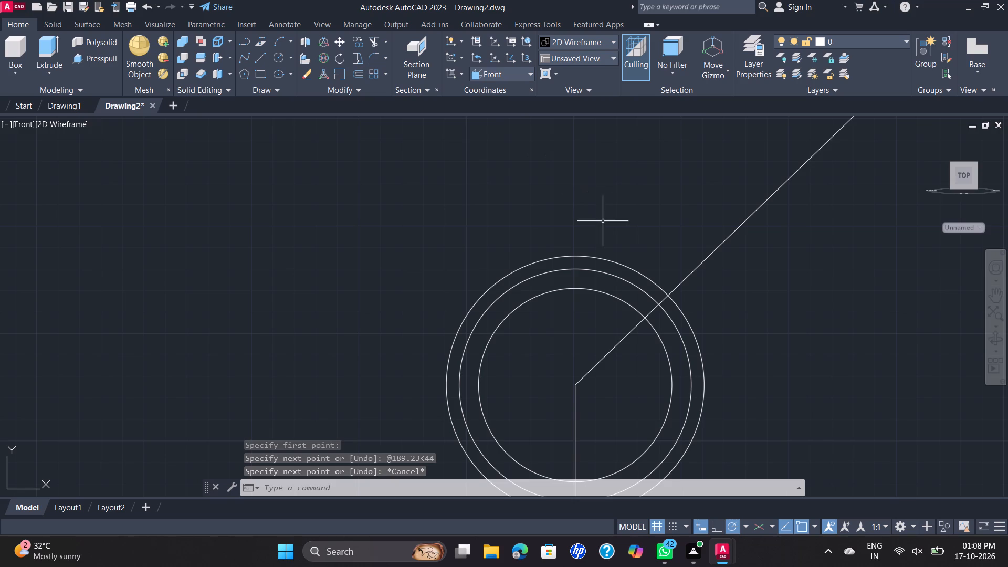
{"action": "left_click", "coordinate": [368, 43]}
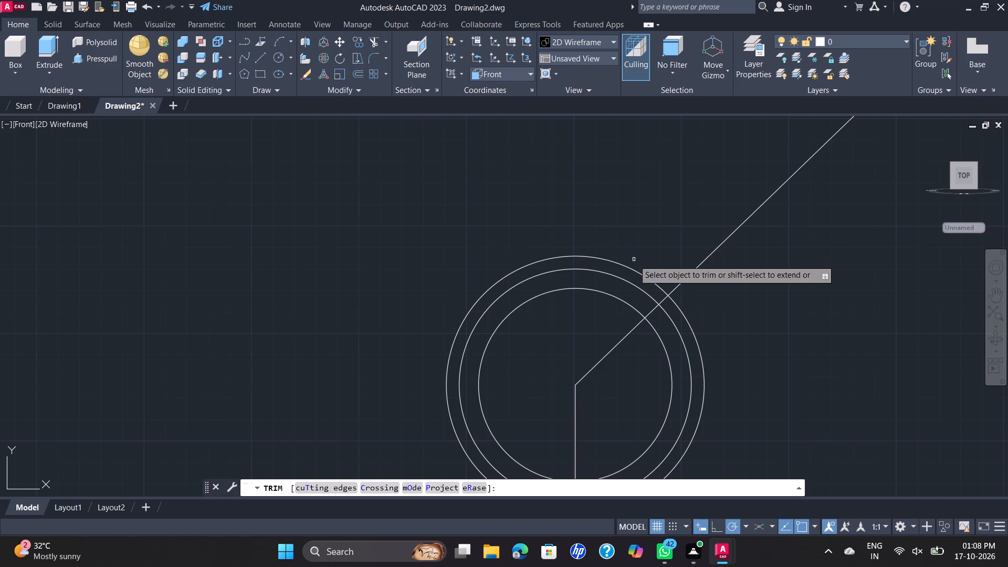
{"action": "left_click", "coordinate": [693, 273]}
{"action": "right_click", "coordinate": [693, 273]}
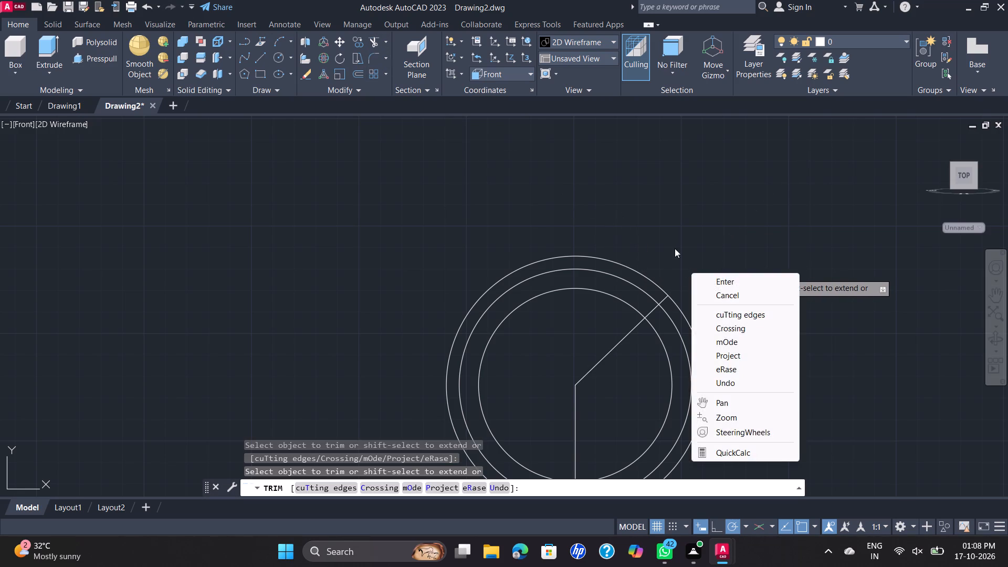
{"action": "left_click", "coordinate": [722, 260]}
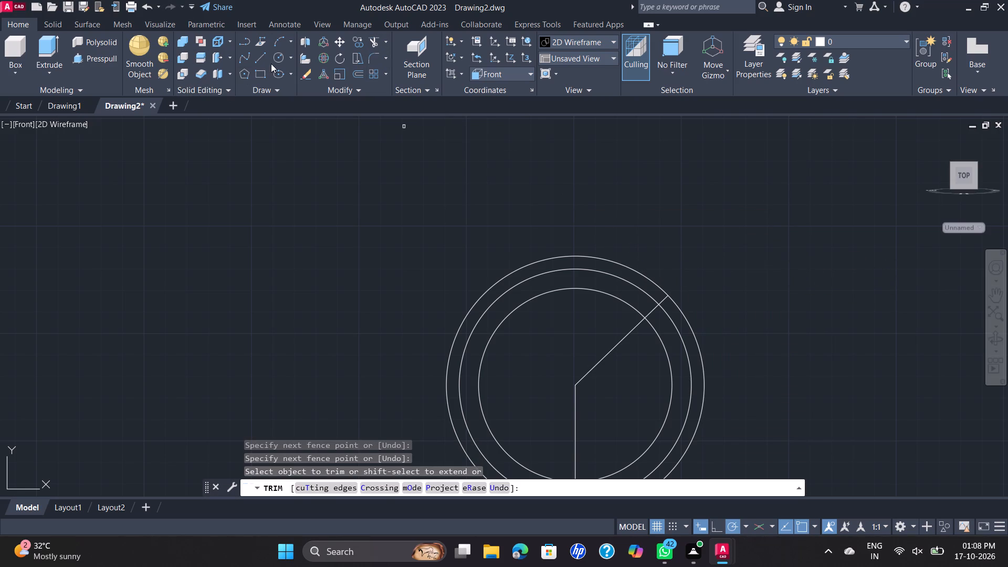
{"action": "scroll", "coordinate": [465, 187], "scroll_direction": "down", "scroll_amount": 1}
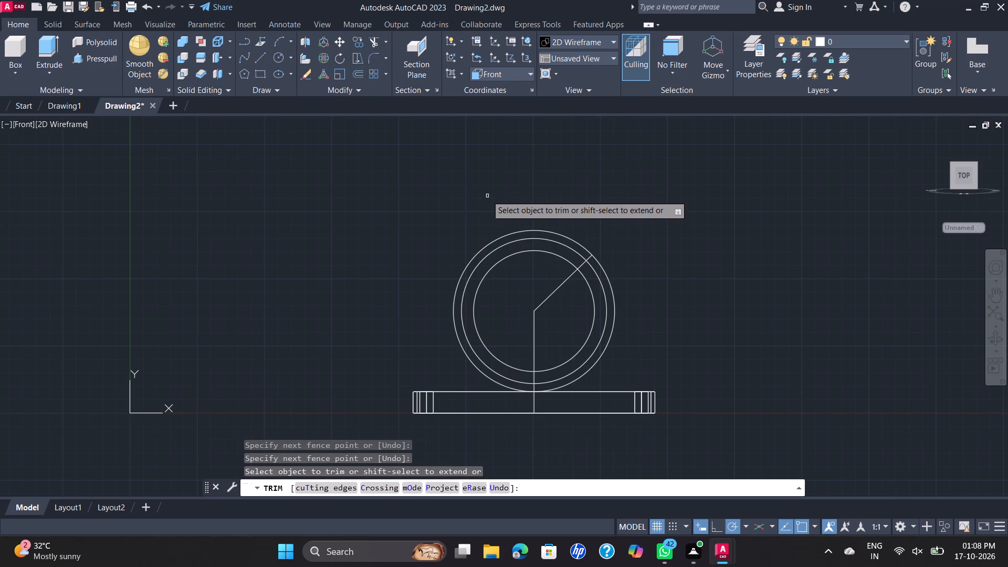
{"action": "key", "text": "Escape"}
Draw two concentric circles of radius 12 mm and 5 mm centred where the angled line meets the outermost circle.
{"action": "left_click", "coordinate": [278, 57]}
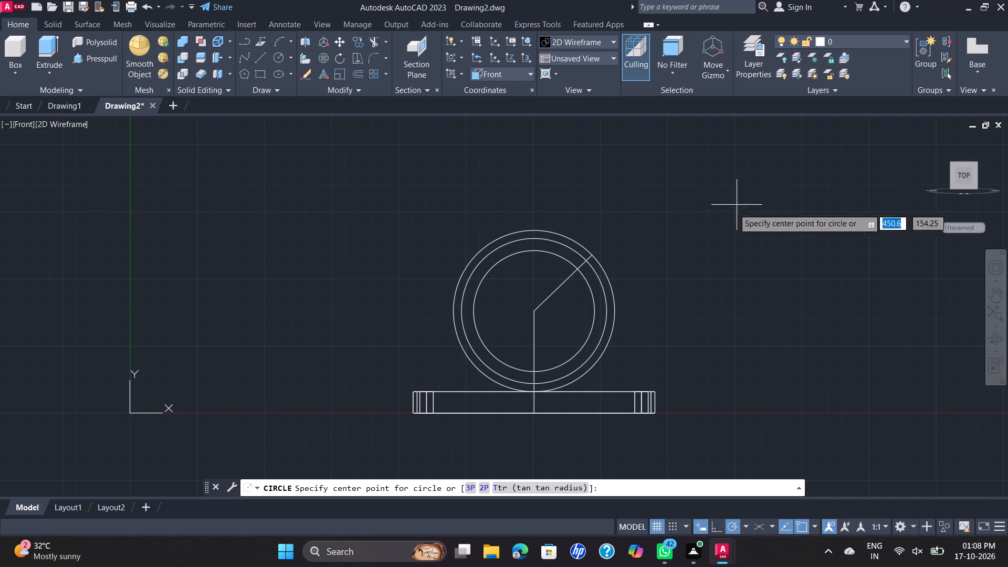
{"action": "scroll", "coordinate": [589, 255], "scroll_direction": "up", "scroll_amount": 2}
{"action": "left_click", "coordinate": [590, 258]}
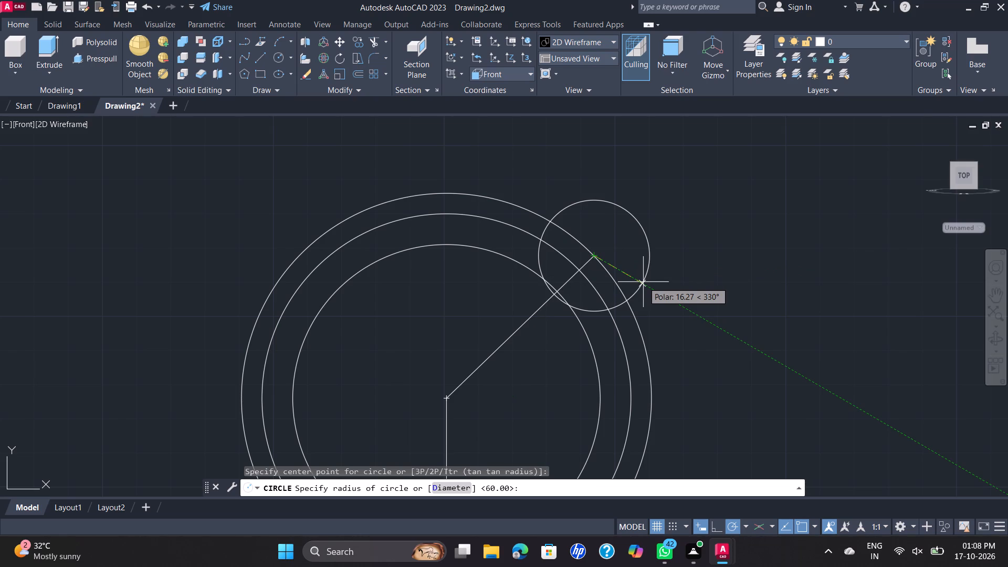
{"action": "type", "text": "12"}
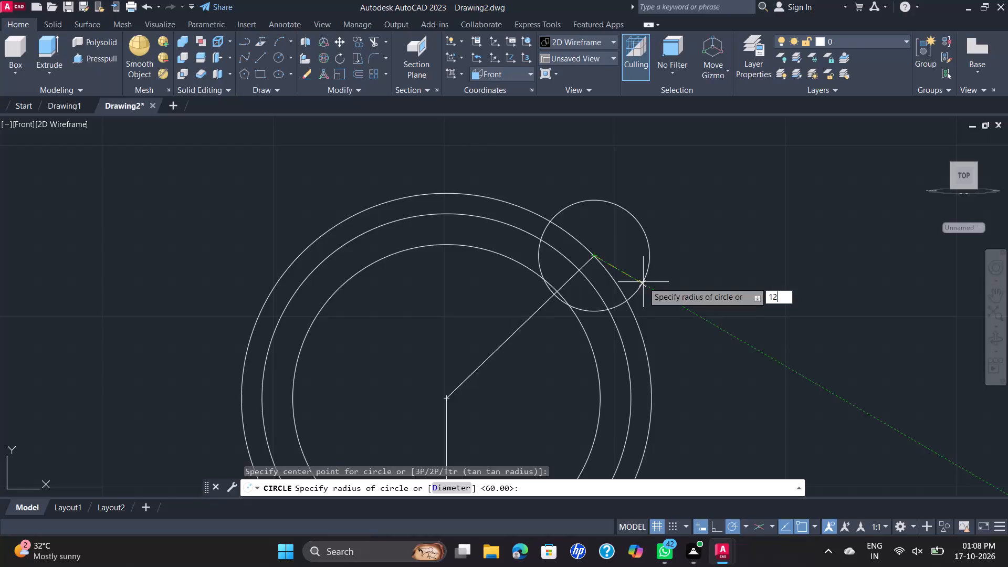
{"action": "key", "text": "Return"}
{"action": "key", "text": "space"}
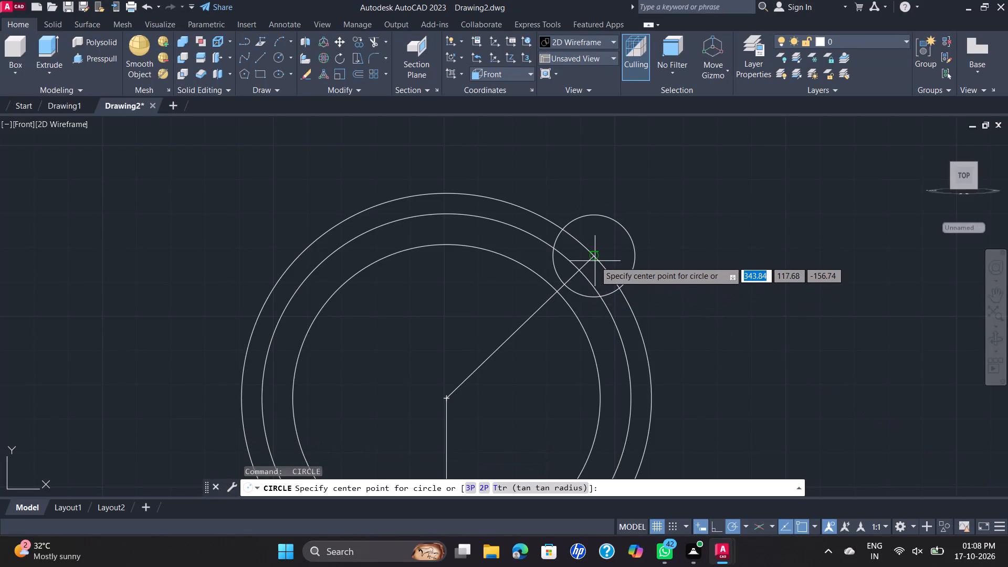
{"action": "left_click", "coordinate": [594, 256]}
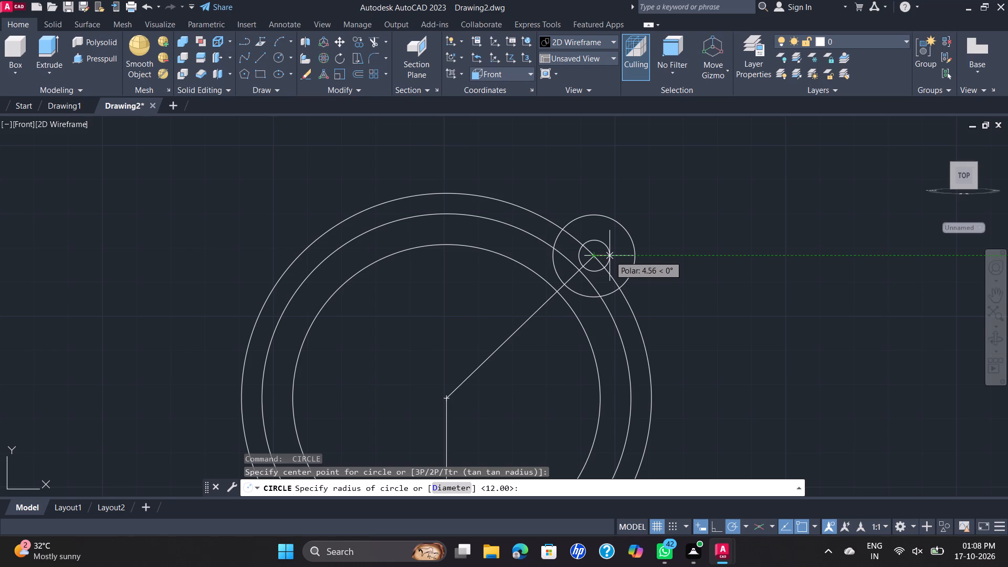
{"action": "key", "text": "5"}
{"action": "key", "text": "Return"}
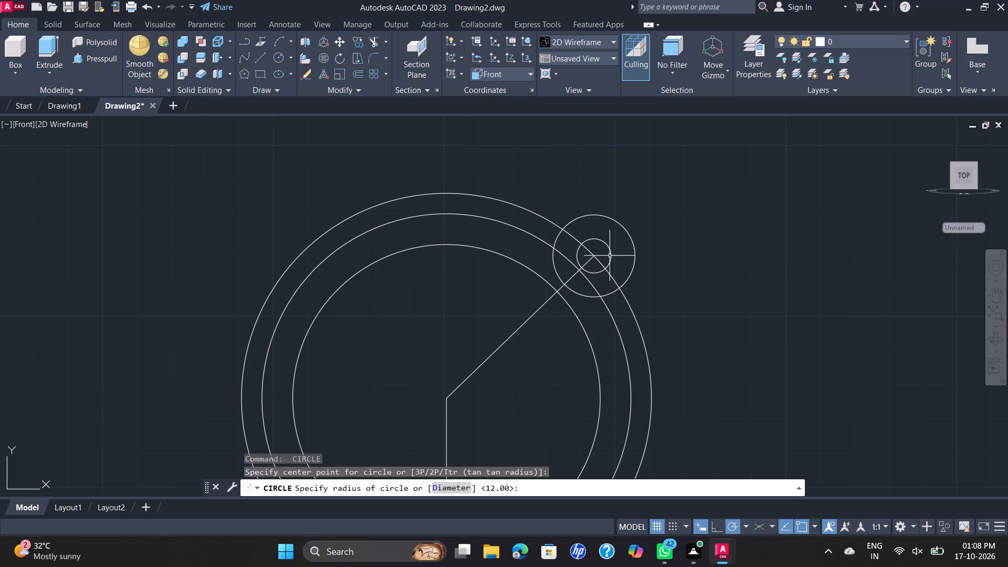
Polar array the two small concentric circles around the ring centre with 2 items over 360 degrees.
{"action": "scroll", "coordinate": [577, 218], "scroll_direction": "down", "scroll_amount": 1}
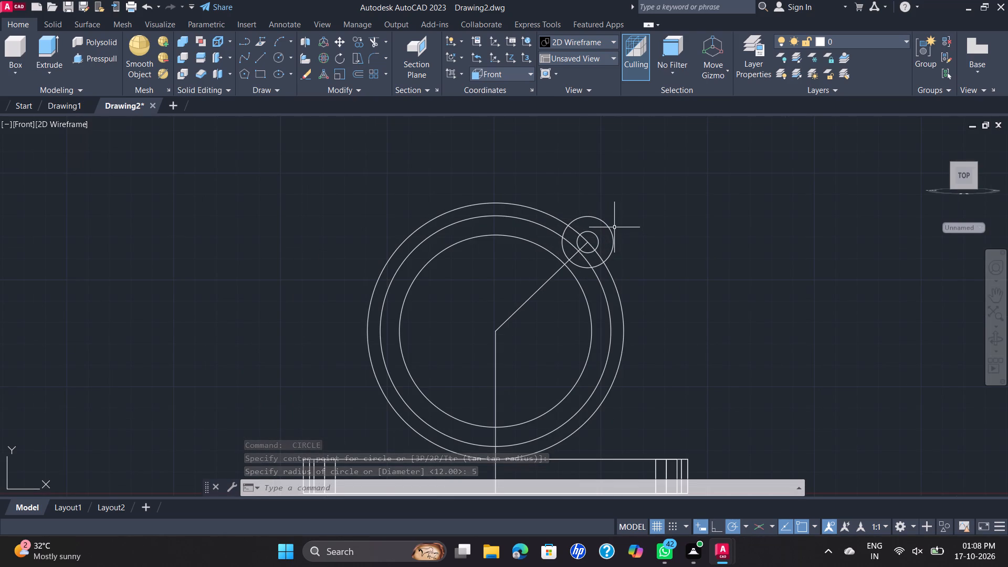
{"action": "left_click", "coordinate": [636, 211]}
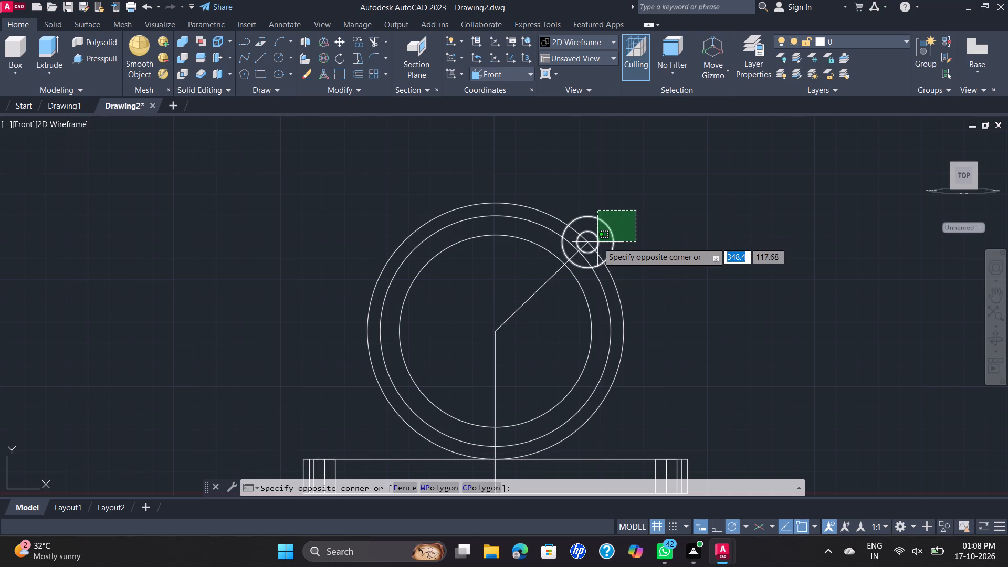
{"action": "left_click", "coordinate": [594, 243]}
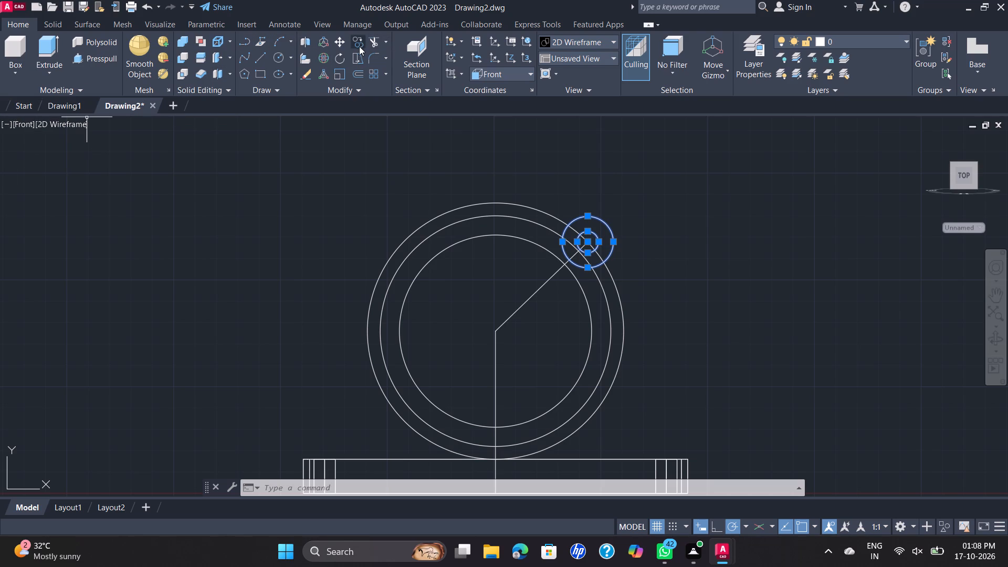
{"action": "left_click", "coordinate": [388, 73]}
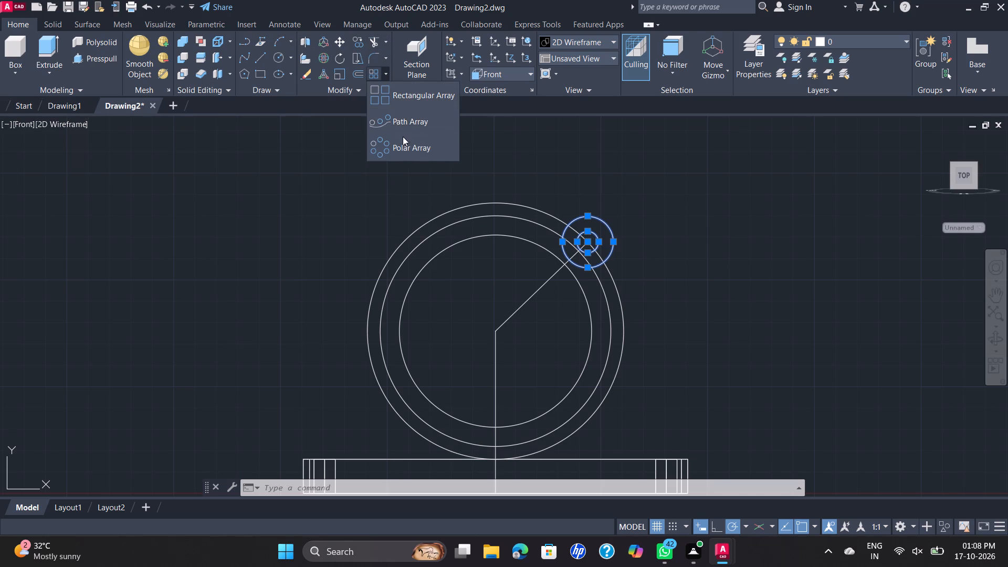
{"action": "left_click", "coordinate": [407, 142]}
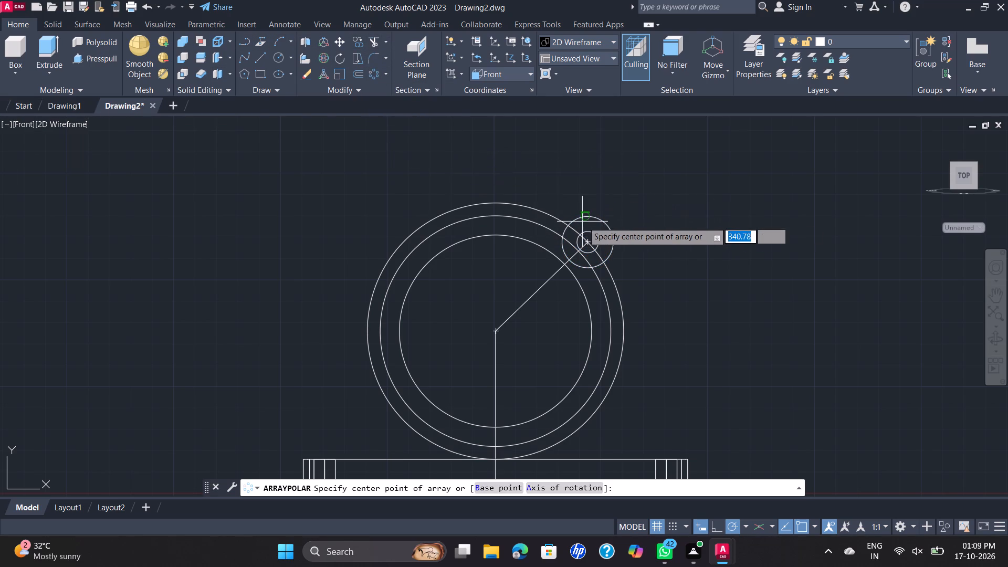
{"action": "scroll", "coordinate": [583, 222], "scroll_direction": "down", "scroll_amount": 1}
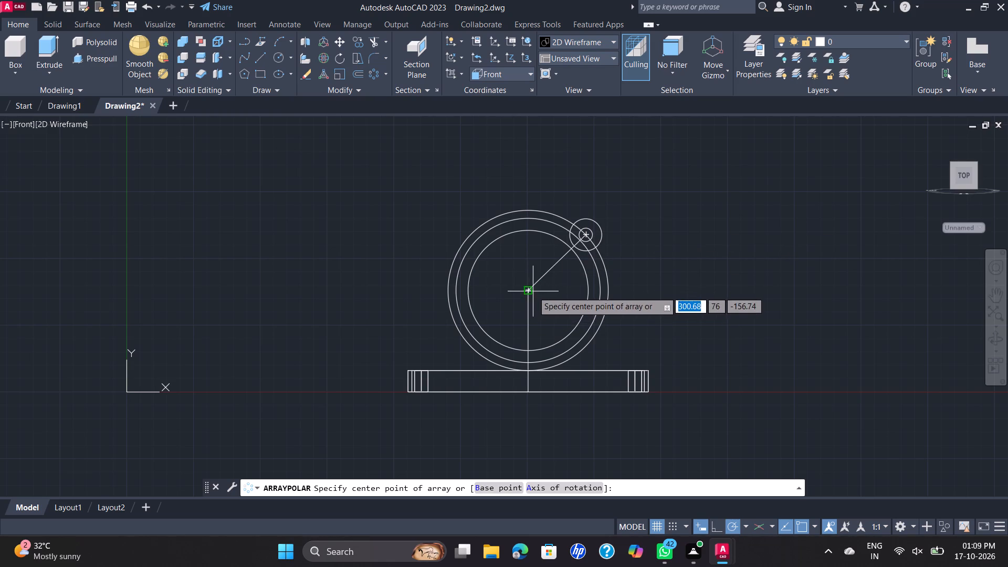
{"action": "left_click", "coordinate": [527, 292]}
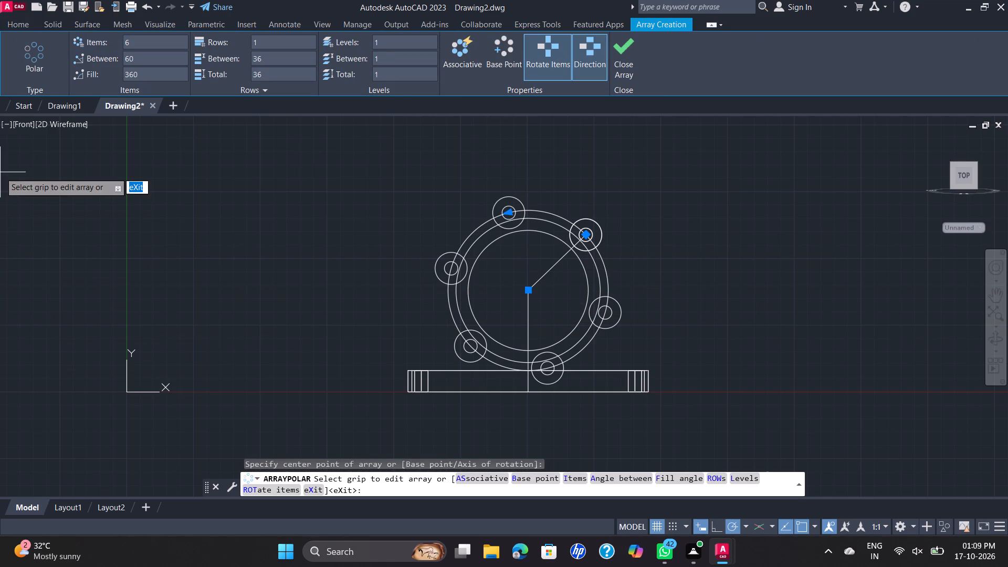
{"action": "left_click", "coordinate": [128, 43]}
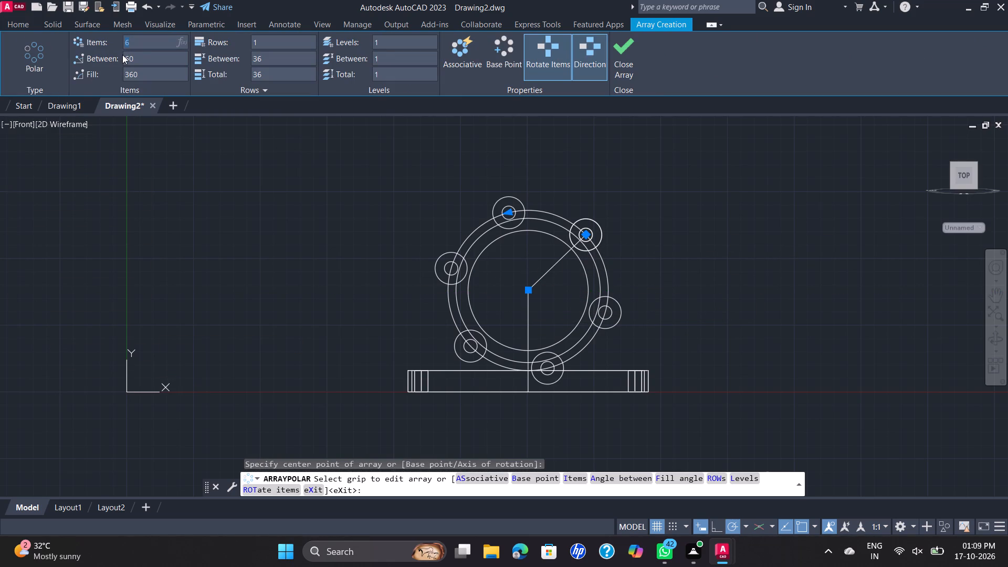
{"action": "key", "text": "2"}
{"action": "key", "text": "Return"}
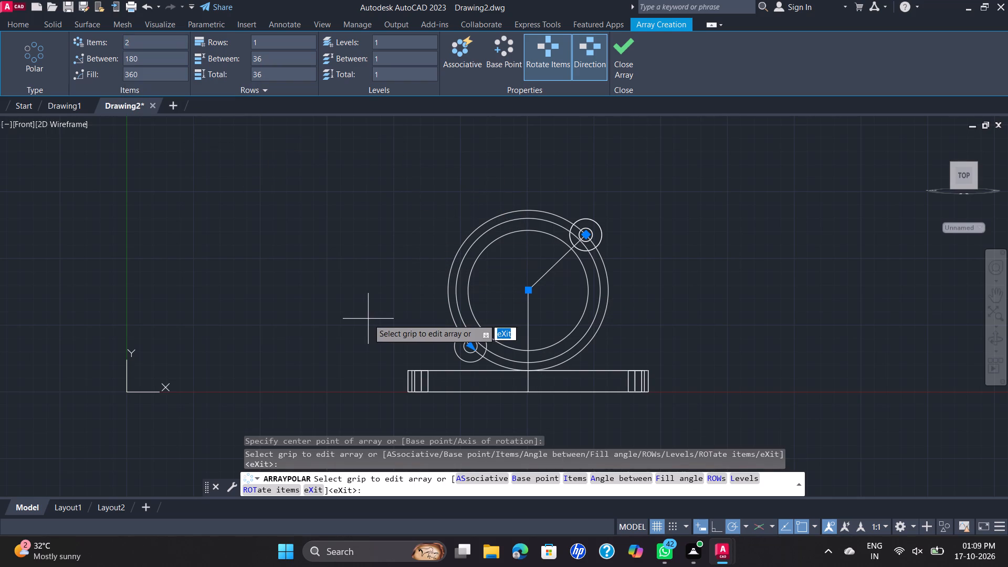
{"action": "key", "text": "Return"}
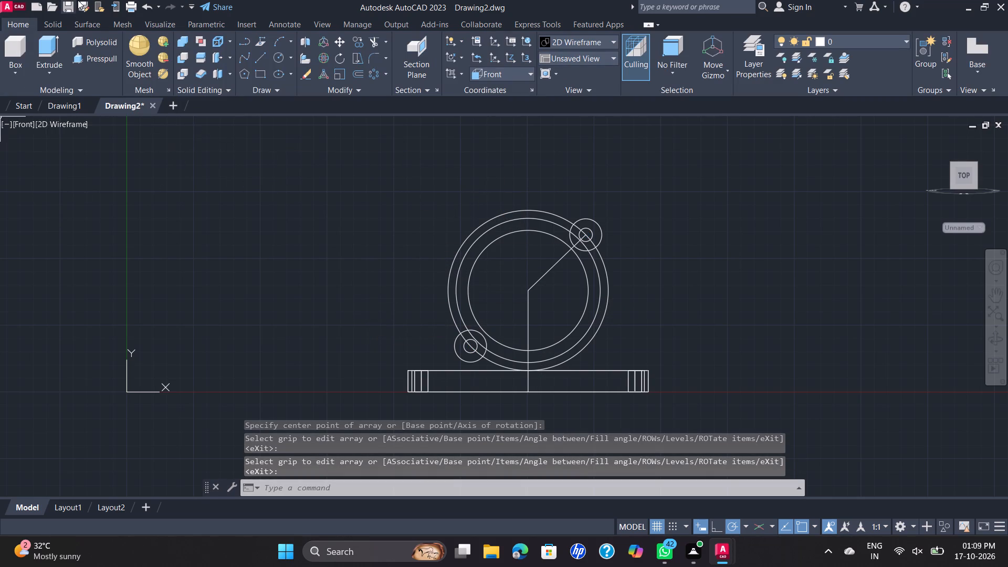
In SE Isometric view, delete the angled and the vertical construction lines at the ring centre.
{"action": "left_click", "coordinate": [22, 120]}
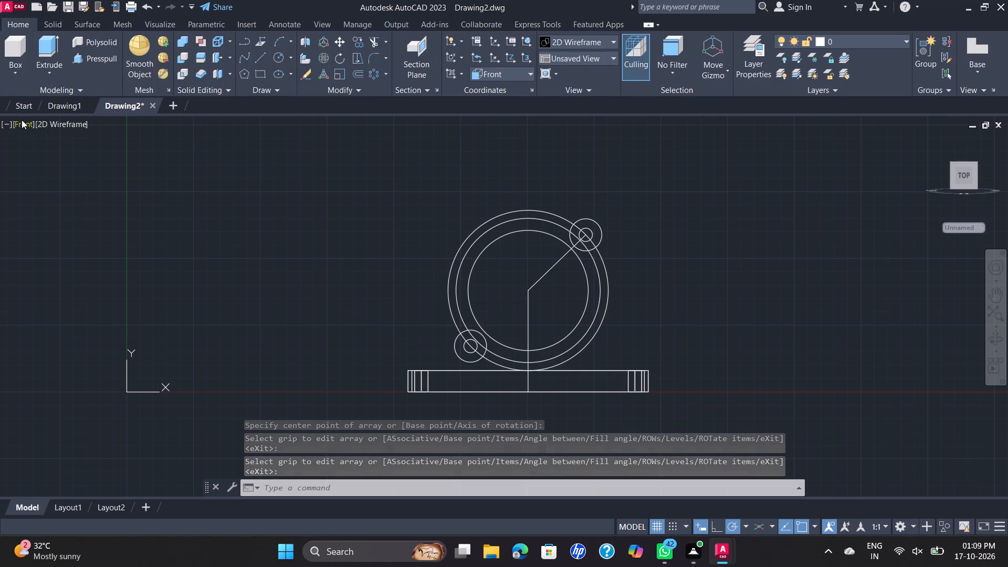
{"action": "left_click", "coordinate": [81, 254]}
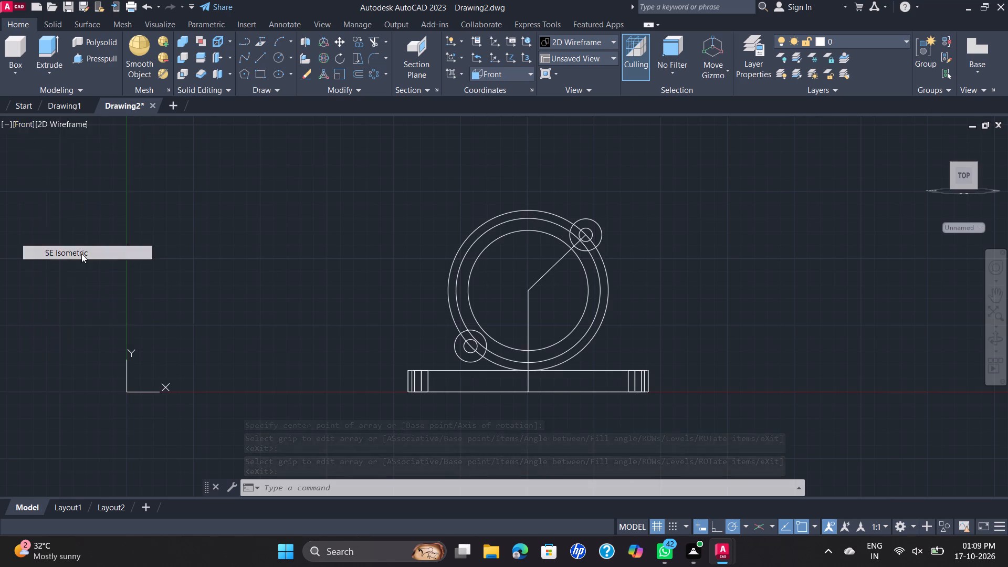
{"action": "scroll", "coordinate": [434, 338], "scroll_direction": "up", "scroll_amount": 2}
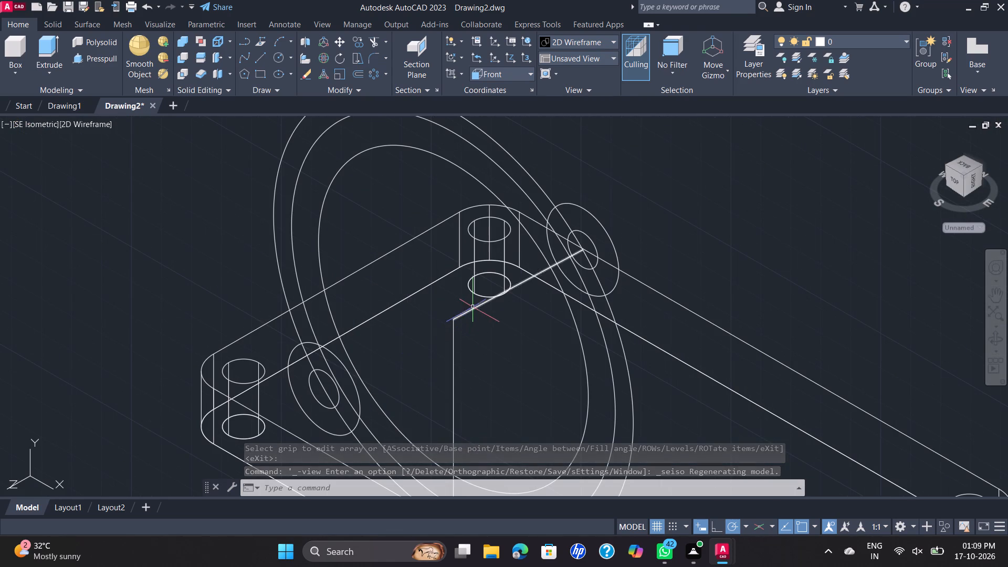
{"action": "left_click", "coordinate": [479, 306]}
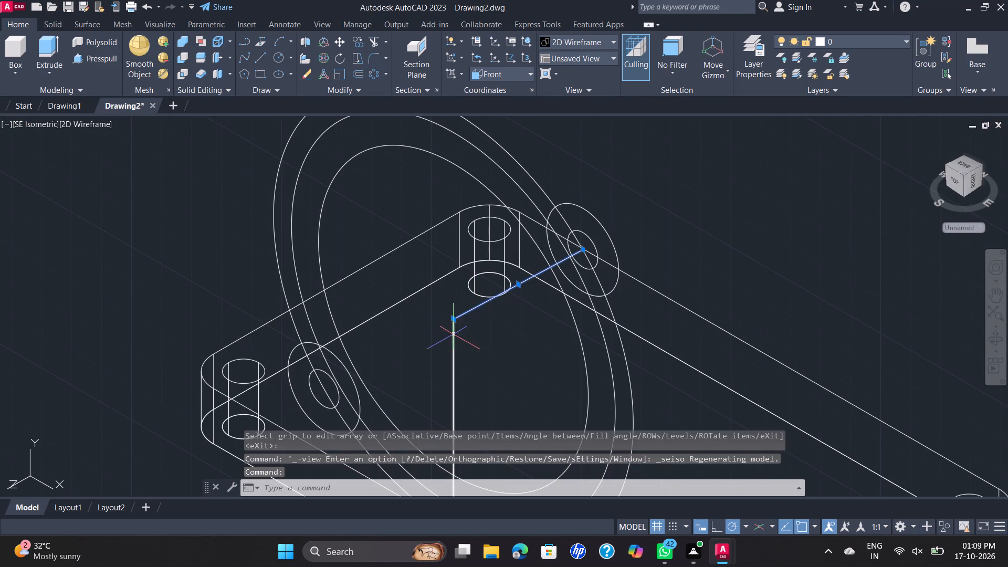
{"action": "key", "text": "Delete"}
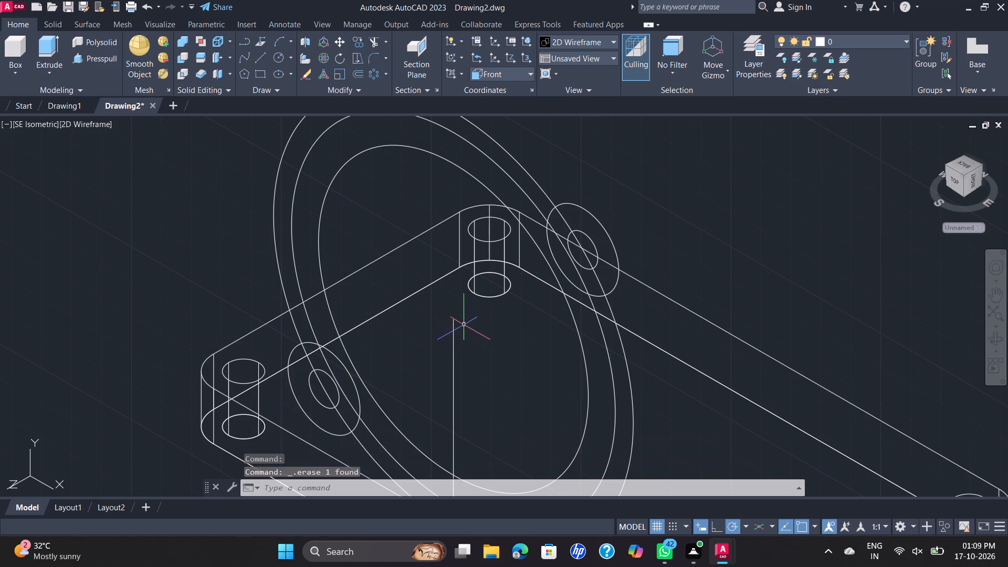
{"action": "left_click", "coordinate": [453, 327]}
{"action": "key", "text": "Delete"}
Draw a short line from the lower lug circle's upper crossing with the outermost ring circle to the second ring circle.
{"action": "left_click", "coordinate": [260, 58]}
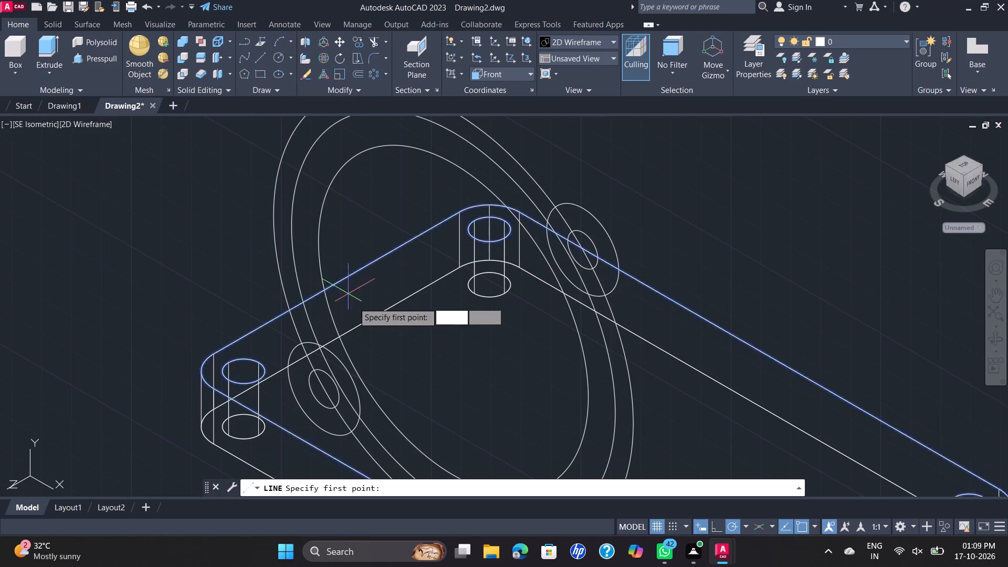
{"action": "scroll", "coordinate": [354, 314], "scroll_direction": "up", "scroll_amount": 2}
{"action": "scroll", "coordinate": [342, 326], "scroll_direction": "down", "scroll_amount": 2}
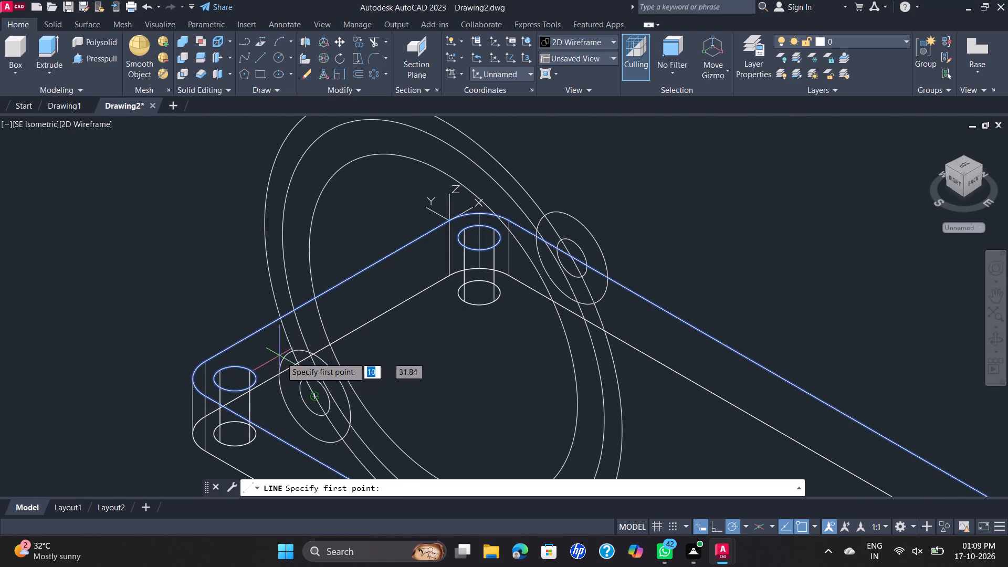
{"action": "scroll", "coordinate": [295, 349], "scroll_direction": "up", "scroll_amount": 2}
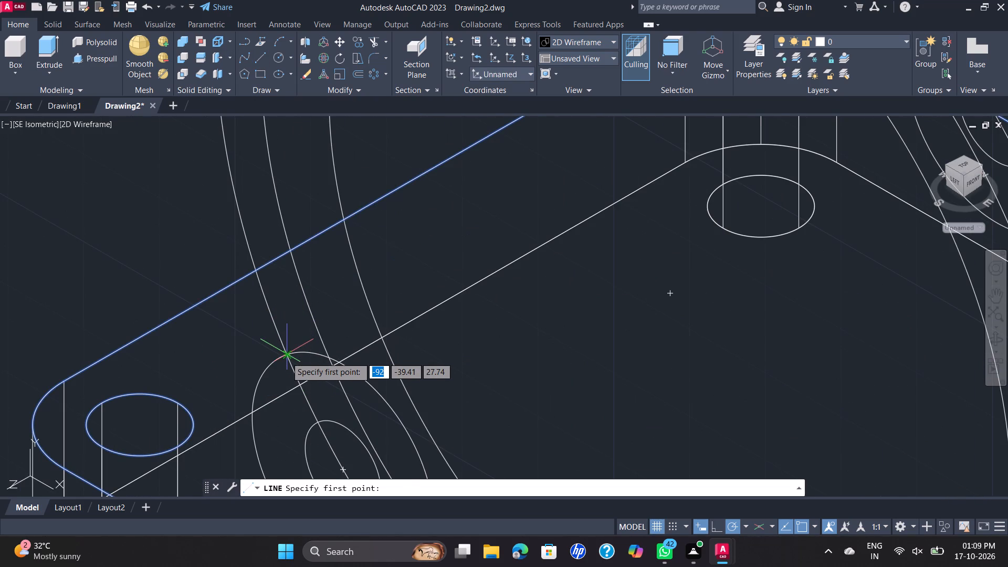
{"action": "left_click", "coordinate": [286, 358]}
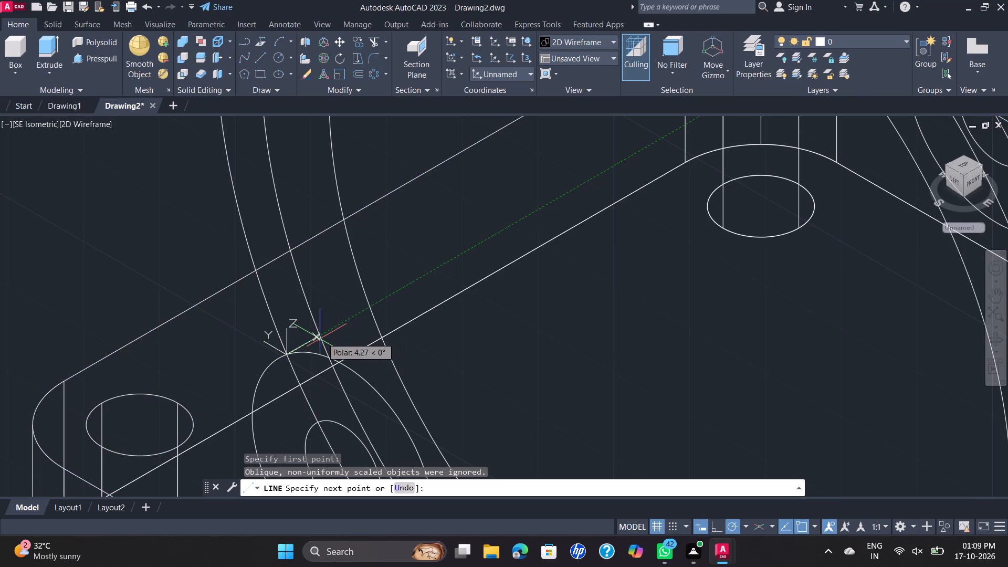
{"action": "left_click", "coordinate": [322, 337]}
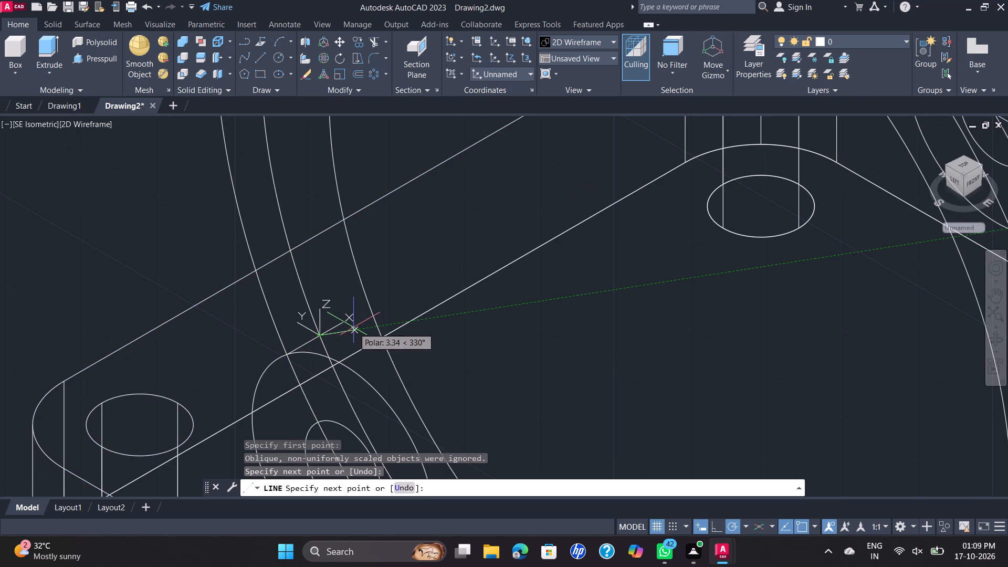
{"action": "key", "text": "Delete"}
{"action": "key", "text": "Escape"}
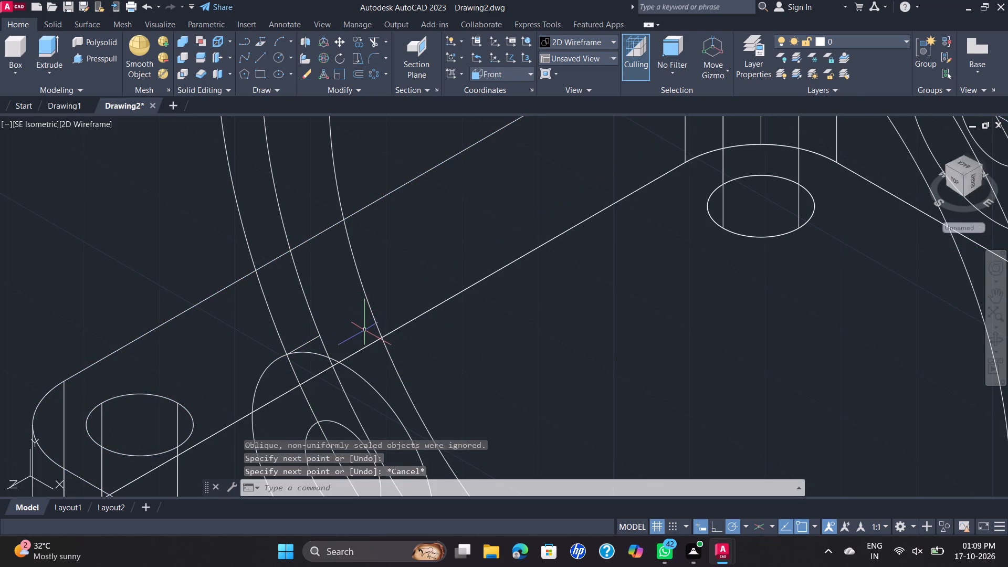
Draw a matching short line from the lug circle's lower crossing with the outermost ring circle to the second ring circle.
{"action": "scroll", "coordinate": [367, 330], "scroll_direction": "down", "scroll_amount": 1}
{"action": "middle_click_drag", "start_coordinate": [458, 355], "coordinate": [474, 331]}
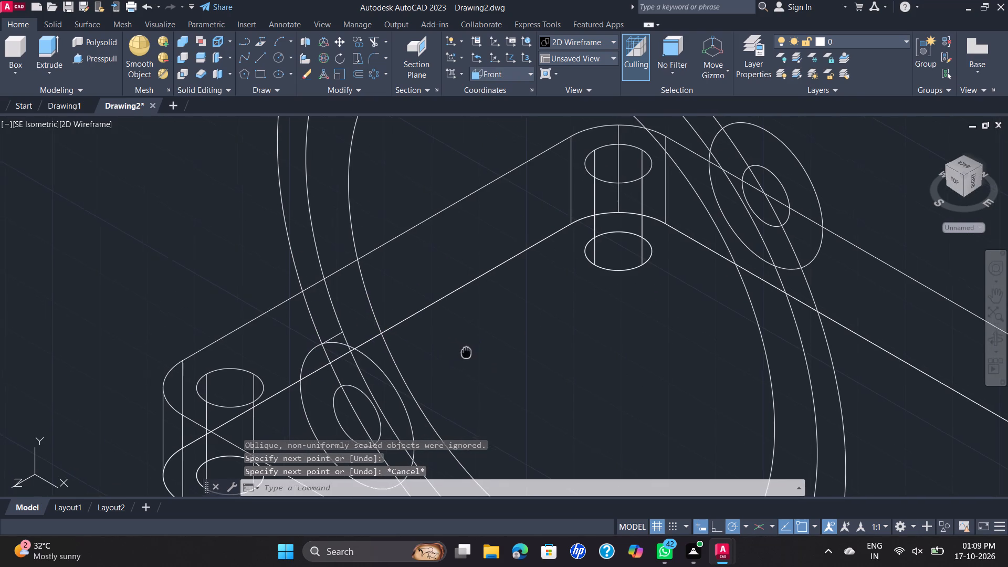
{"action": "middle_click_drag", "start_coordinate": [474, 331], "coordinate": [481, 203]}
{"action": "key", "text": "space"}
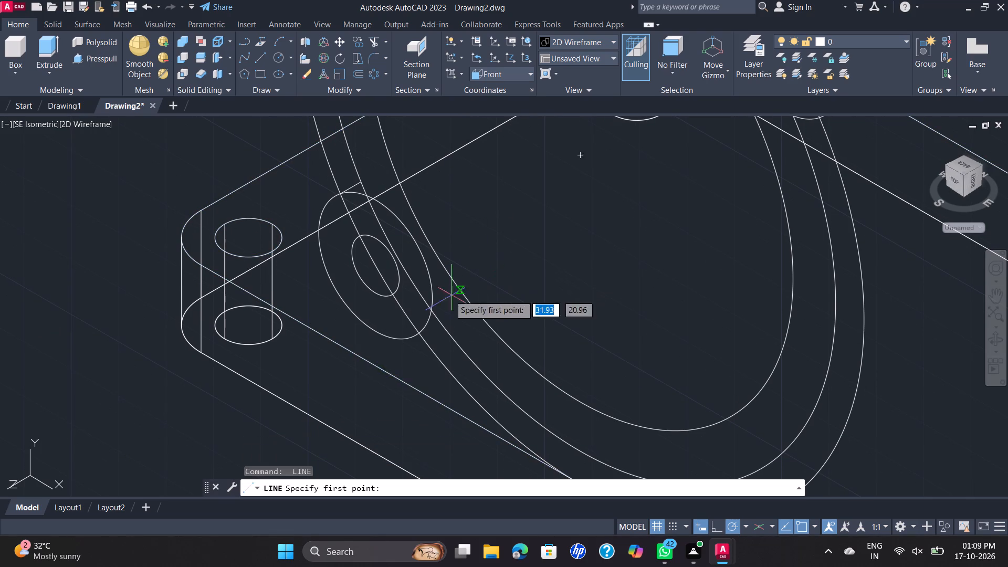
{"action": "scroll", "coordinate": [421, 328], "scroll_direction": "up", "scroll_amount": 1}
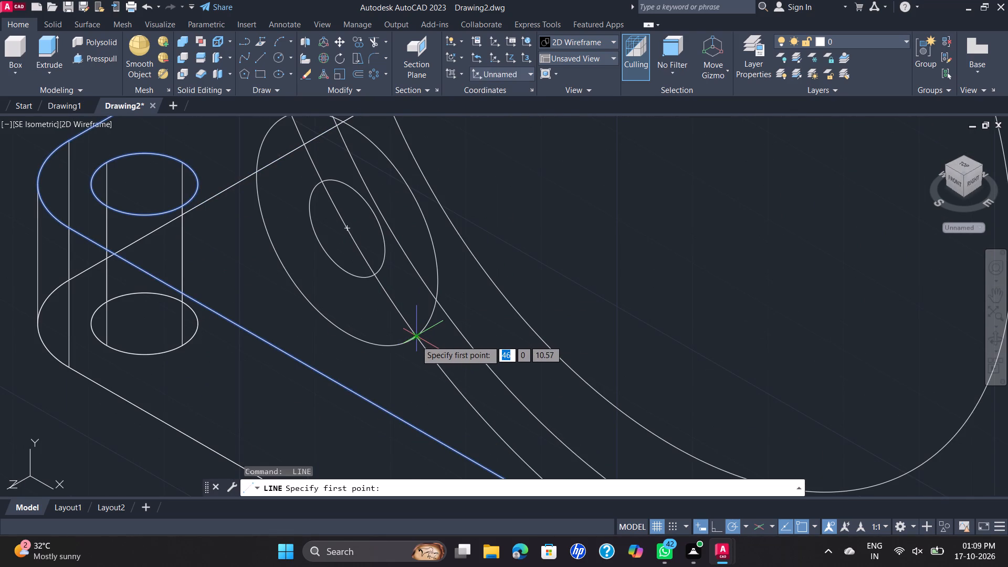
{"action": "left_click", "coordinate": [416, 340]}
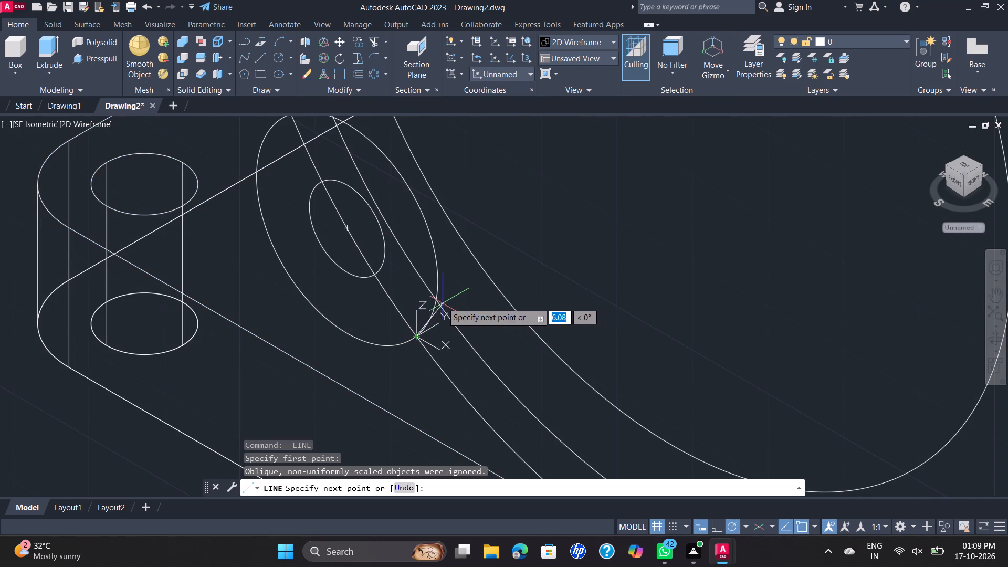
{"action": "scroll", "coordinate": [437, 299], "scroll_direction": "down", "scroll_amount": 1}
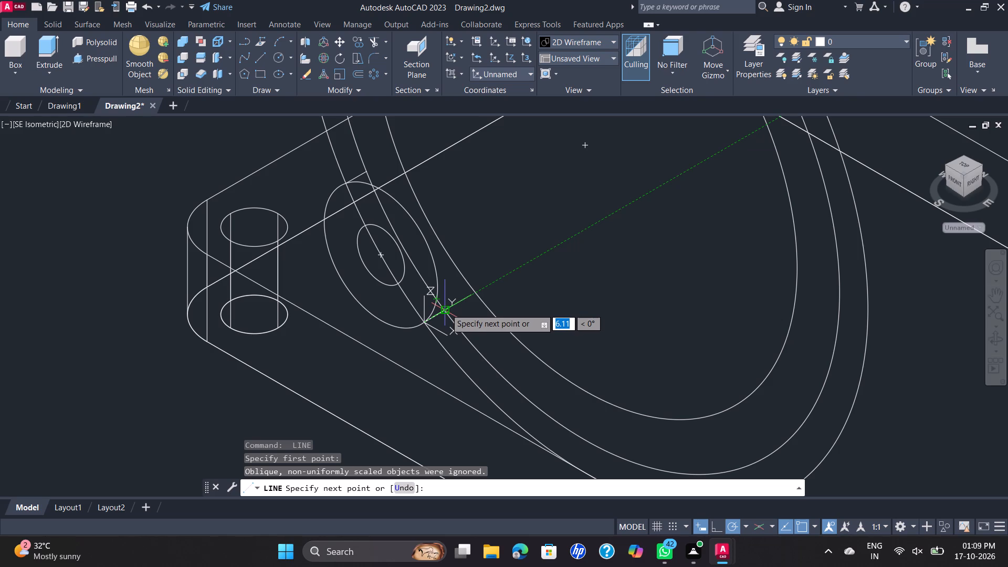
{"action": "left_click", "coordinate": [446, 309]}
{"action": "key", "text": "Escape"}
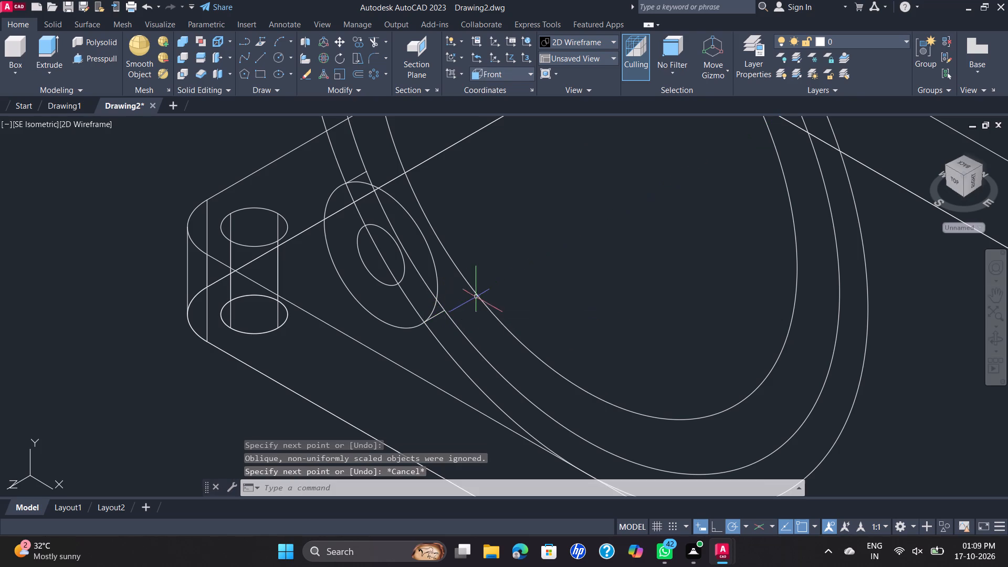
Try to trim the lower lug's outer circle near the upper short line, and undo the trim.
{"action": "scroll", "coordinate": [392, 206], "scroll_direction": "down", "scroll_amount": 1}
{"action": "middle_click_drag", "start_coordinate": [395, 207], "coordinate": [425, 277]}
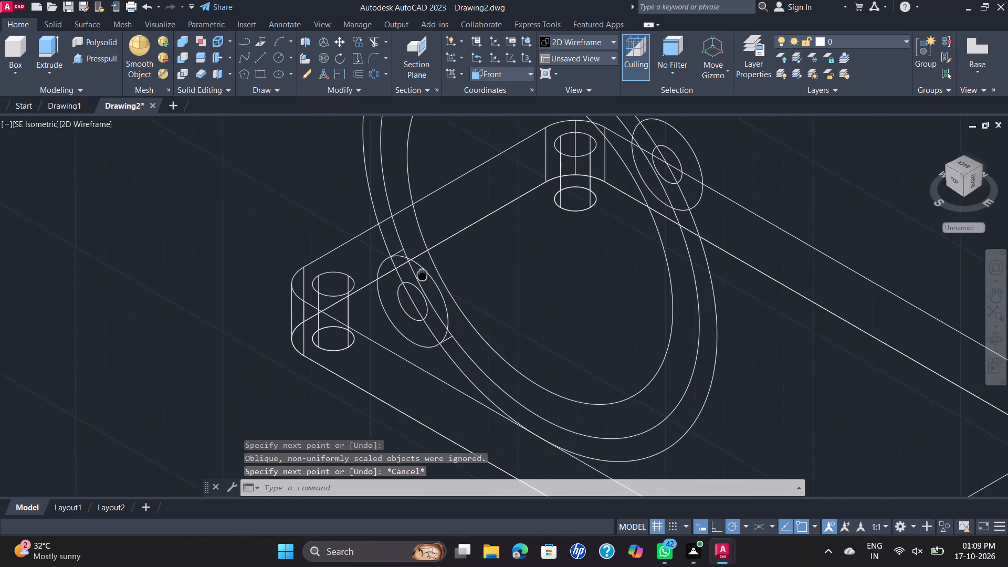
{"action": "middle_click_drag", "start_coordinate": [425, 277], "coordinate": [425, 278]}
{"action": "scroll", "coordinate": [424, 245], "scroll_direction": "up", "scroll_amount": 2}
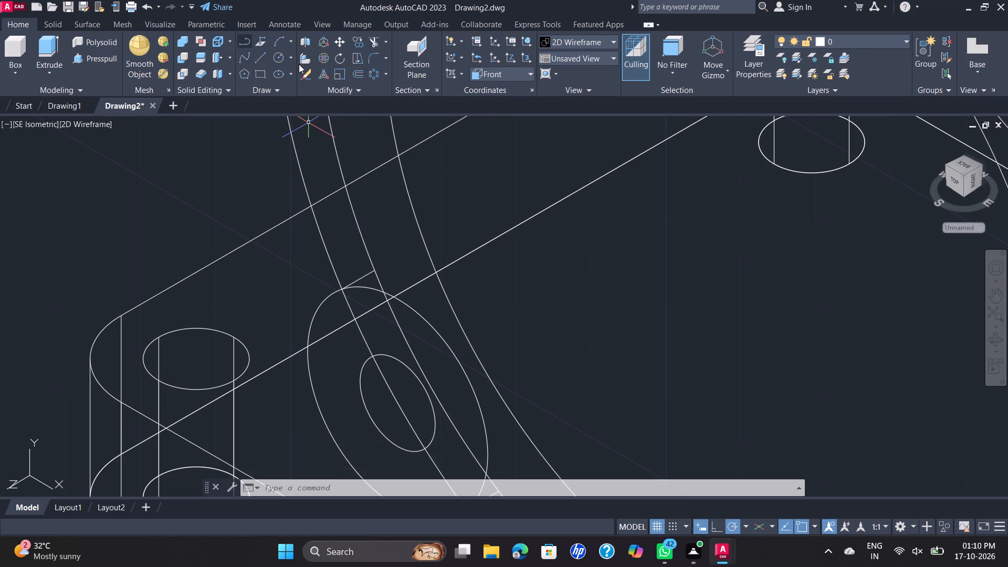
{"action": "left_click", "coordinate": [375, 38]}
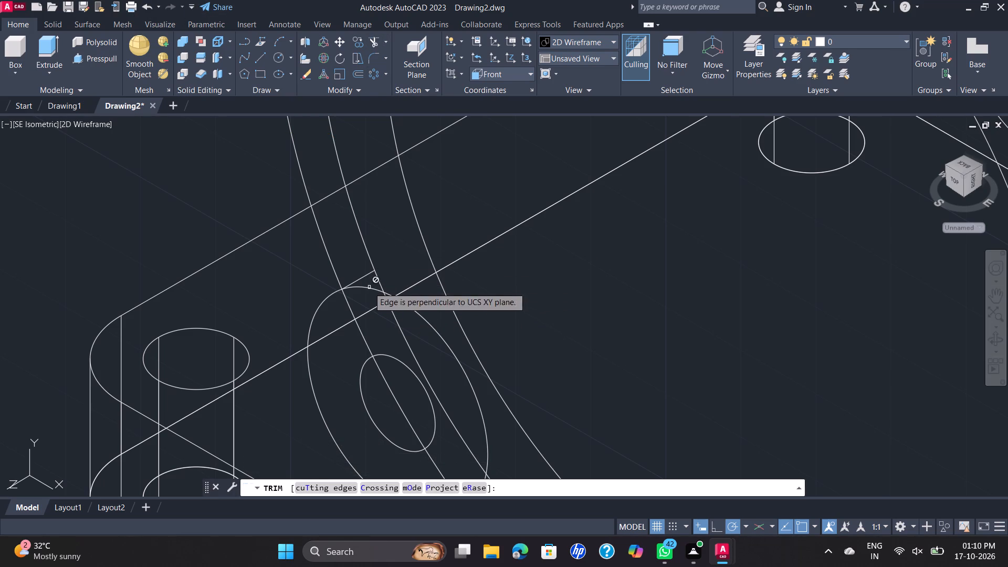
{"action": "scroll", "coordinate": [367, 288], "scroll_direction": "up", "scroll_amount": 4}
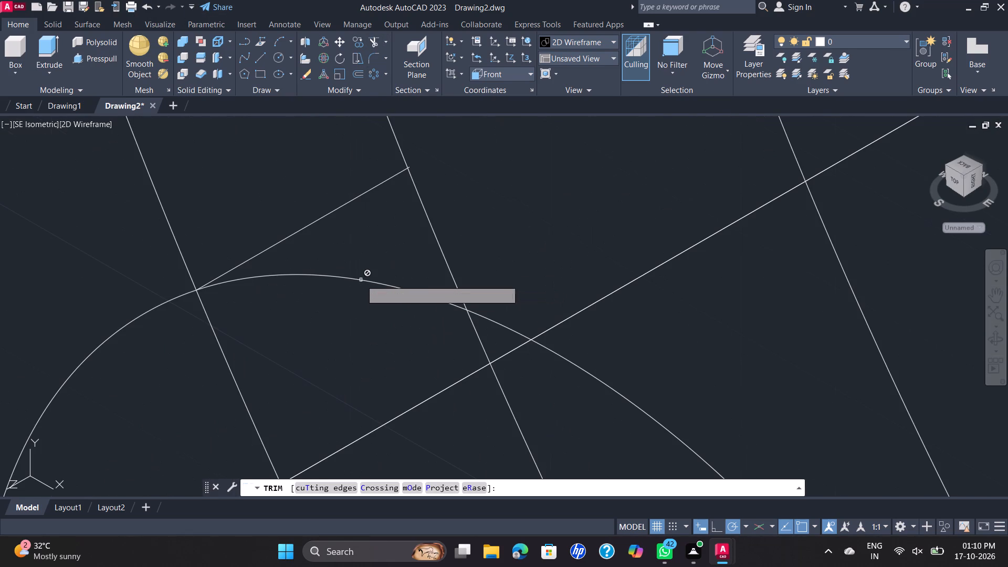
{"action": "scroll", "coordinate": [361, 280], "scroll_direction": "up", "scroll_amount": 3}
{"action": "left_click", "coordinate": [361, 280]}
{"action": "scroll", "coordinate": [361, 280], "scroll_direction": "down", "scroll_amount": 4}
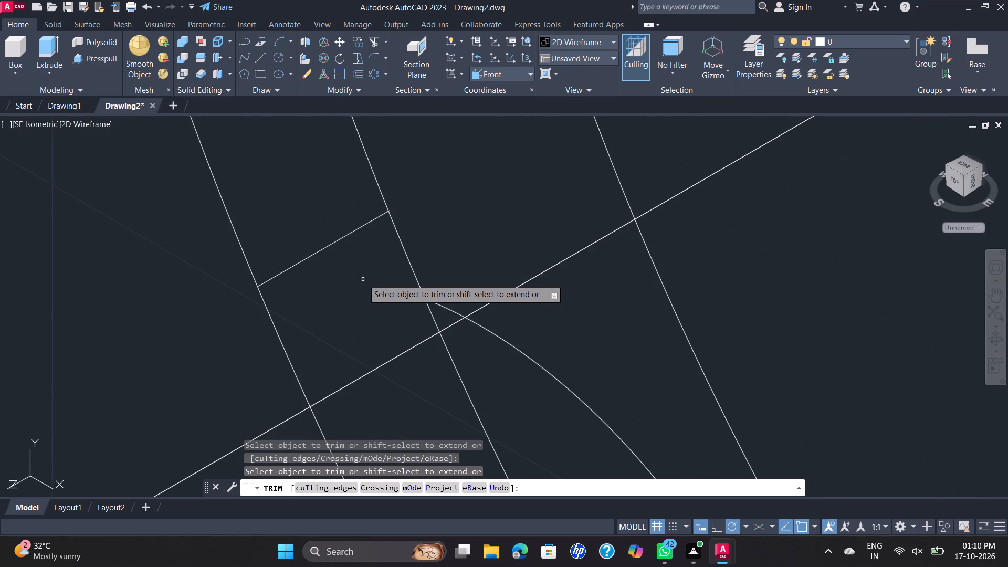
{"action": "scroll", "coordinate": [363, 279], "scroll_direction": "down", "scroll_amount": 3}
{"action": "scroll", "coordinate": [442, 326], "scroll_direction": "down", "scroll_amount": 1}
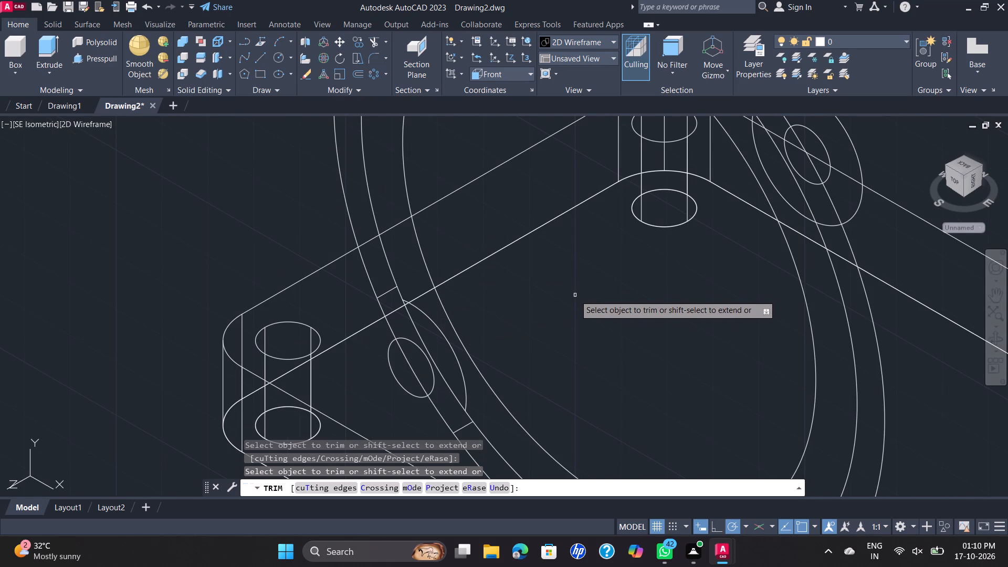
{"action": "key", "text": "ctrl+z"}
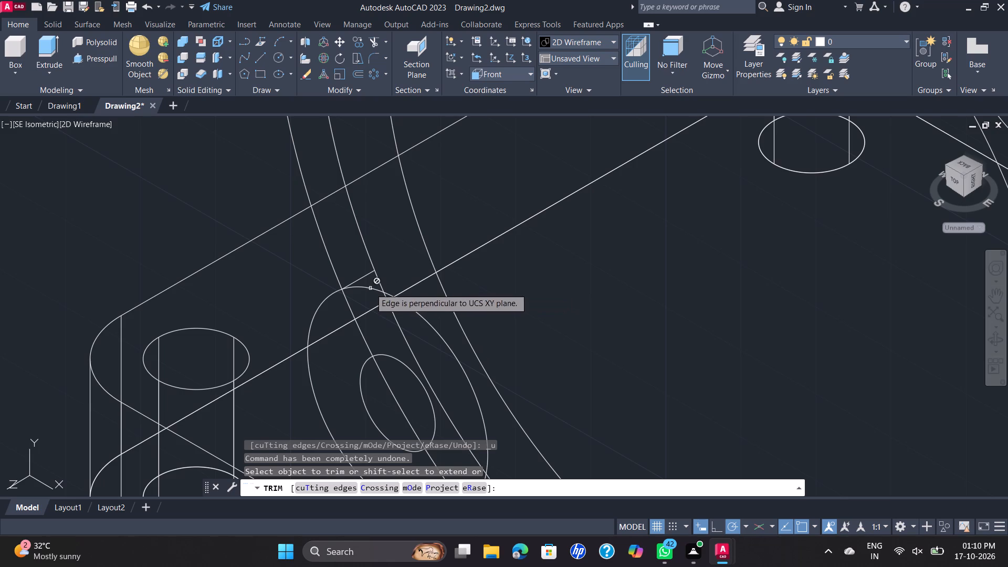
Trim the arc of the lower lug's outer circle that lies inside the second ring circle.
{"action": "scroll", "coordinate": [371, 287], "scroll_direction": "up", "scroll_amount": 4}
{"action": "scroll", "coordinate": [361, 288], "scroll_direction": "down", "scroll_amount": 3}
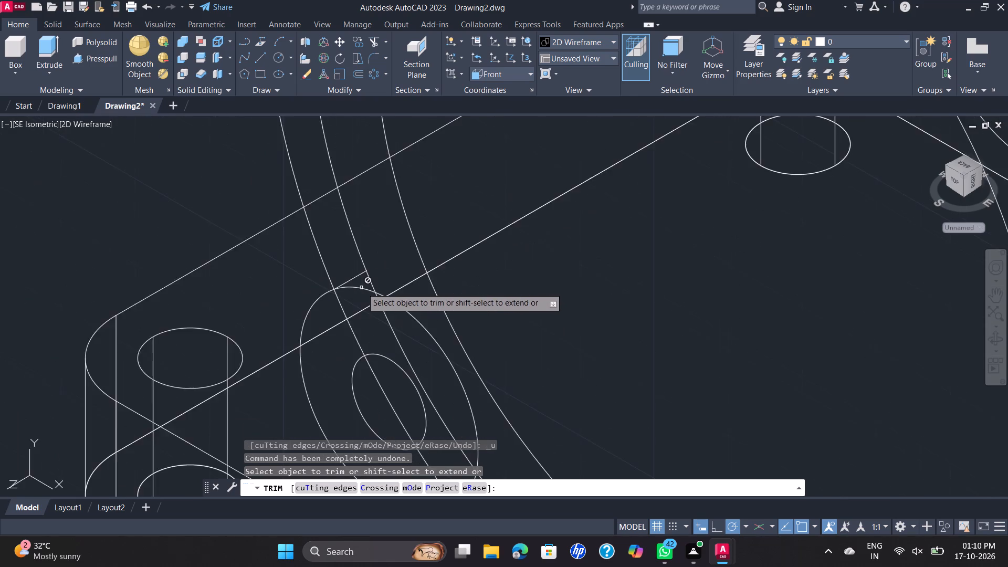
{"action": "scroll", "coordinate": [362, 288], "scroll_direction": "down", "scroll_amount": 3}
{"action": "scroll", "coordinate": [403, 345], "scroll_direction": "up", "scroll_amount": 3}
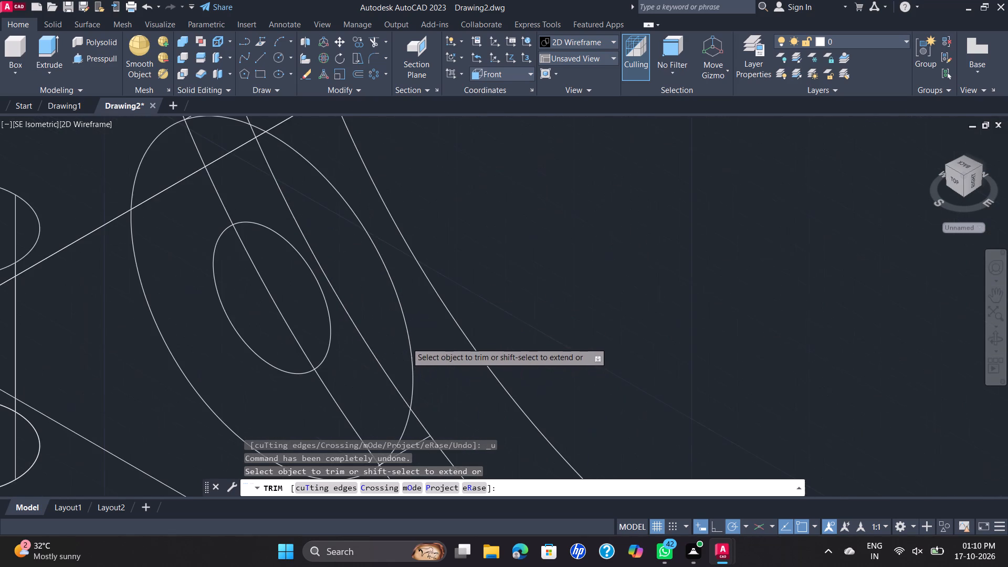
{"action": "scroll", "coordinate": [409, 334], "scroll_direction": "up", "scroll_amount": 5}
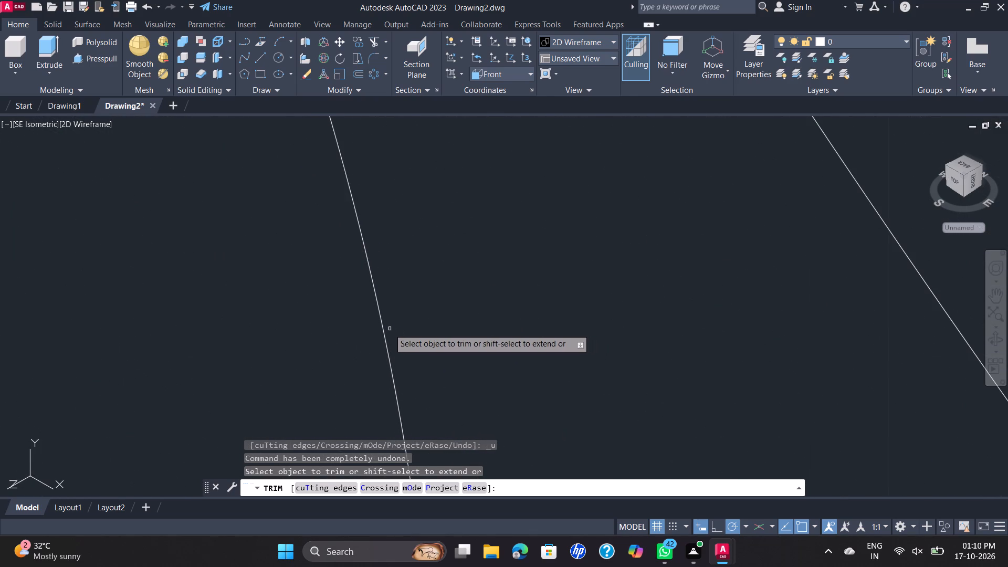
{"action": "scroll", "coordinate": [380, 325], "scroll_direction": "down", "scroll_amount": 4}
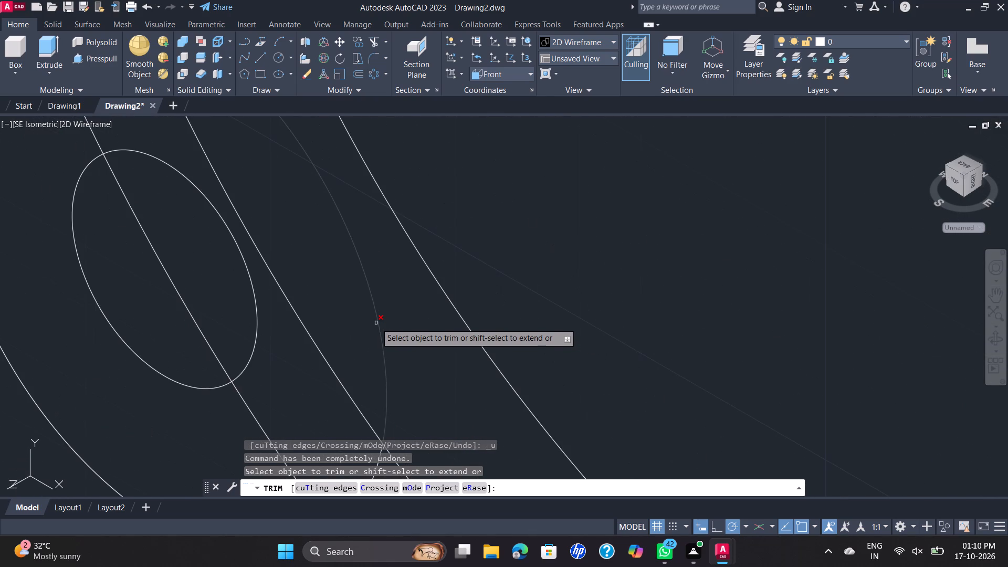
{"action": "left_click", "coordinate": [376, 323]}
{"action": "scroll", "coordinate": [376, 323], "scroll_direction": "down", "scroll_amount": 3}
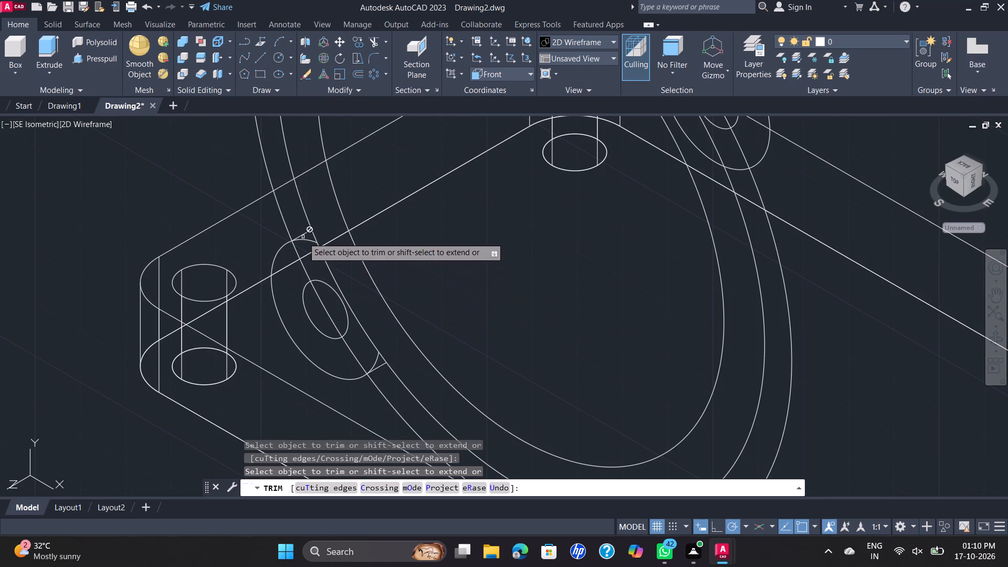
Trim the two leftover lug circle arcs between the outermost and second ring circles, beside the upper and lower short lines.
{"action": "scroll", "coordinate": [305, 238], "scroll_direction": "up", "scroll_amount": 7}
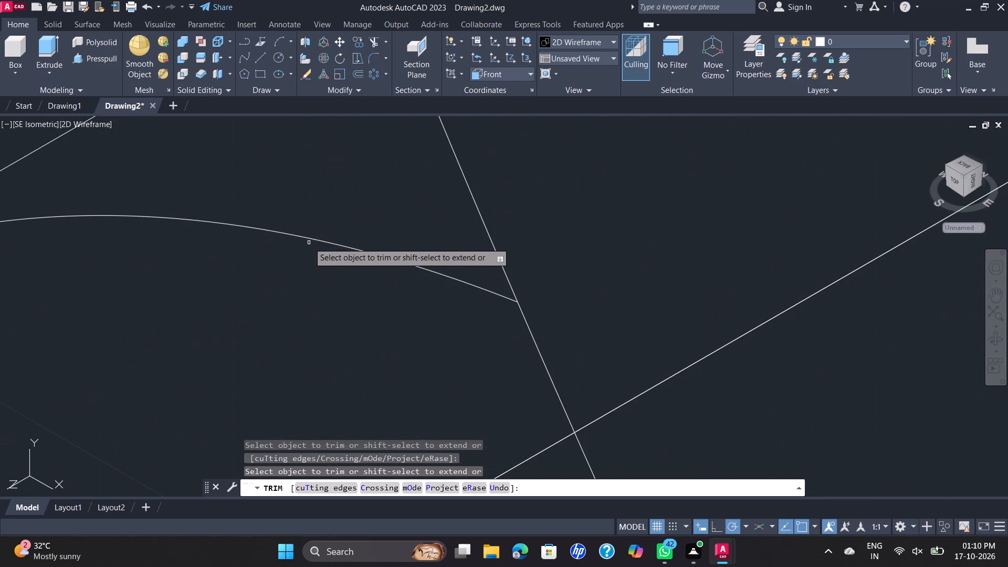
{"action": "scroll", "coordinate": [314, 239], "scroll_direction": "down", "scroll_amount": 2}
{"action": "middle_click_drag", "start_coordinate": [316, 238], "coordinate": [412, 230]}
{"action": "scroll", "coordinate": [316, 238], "scroll_direction": "down", "scroll_amount": 1}
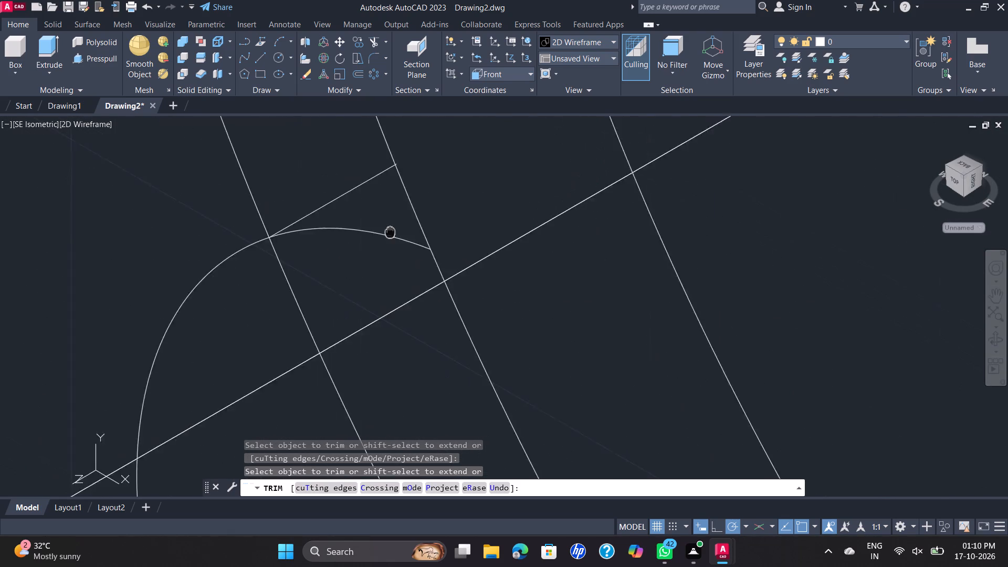
{"action": "middle_click_drag", "start_coordinate": [412, 230], "coordinate": [457, 227]}
{"action": "scroll", "coordinate": [454, 225], "scroll_direction": "up", "scroll_amount": 4}
{"action": "middle_click_drag", "start_coordinate": [416, 226], "coordinate": [435, 228]}
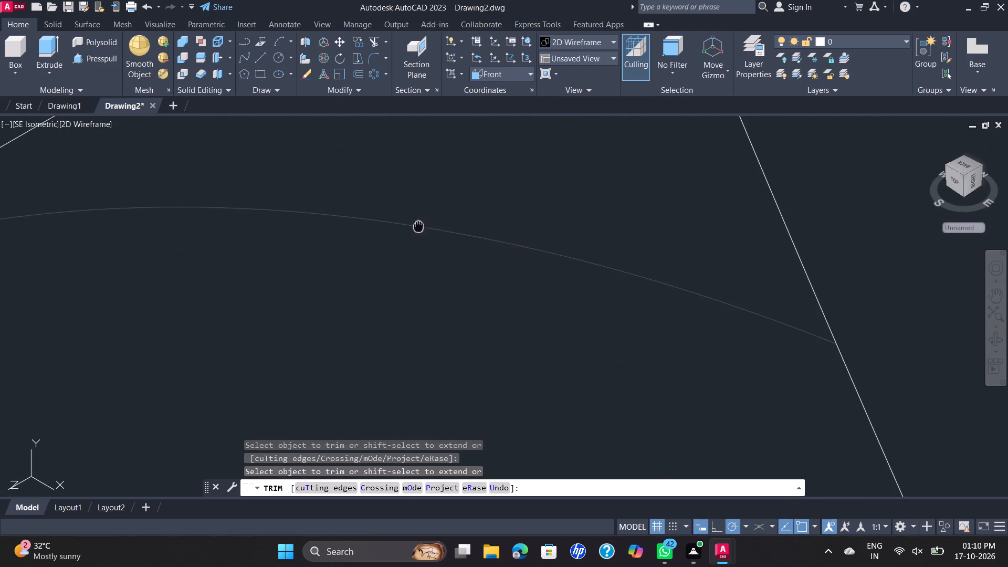
{"action": "middle_click_drag", "start_coordinate": [435, 228], "coordinate": [698, 207]}
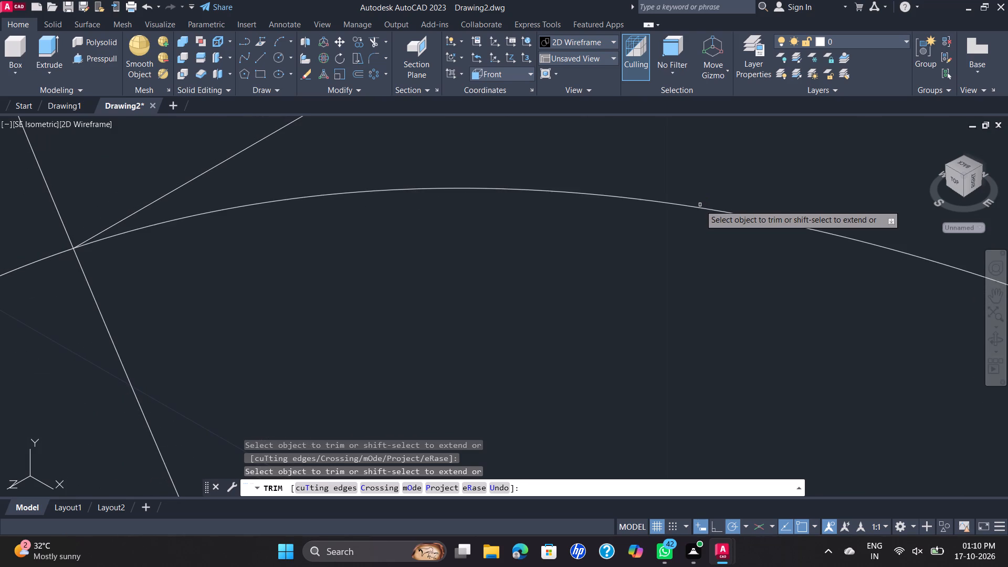
{"action": "left_click", "coordinate": [703, 207]}
{"action": "scroll", "coordinate": [703, 204], "scroll_direction": "down", "scroll_amount": 4}
{"action": "scroll", "coordinate": [744, 252], "scroll_direction": "down", "scroll_amount": 2}
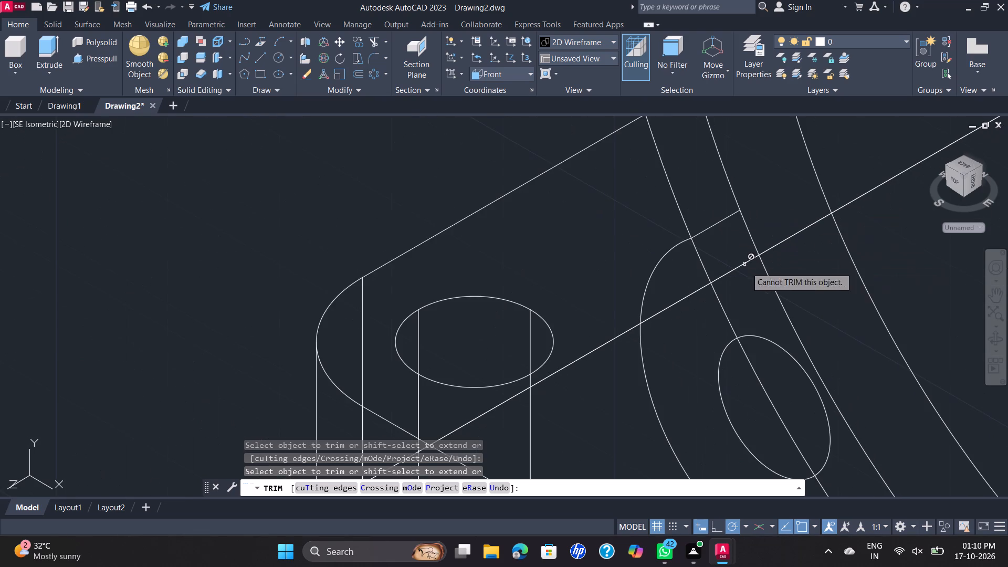
{"action": "middle_click_drag", "start_coordinate": [746, 274], "coordinate": [527, 124]}
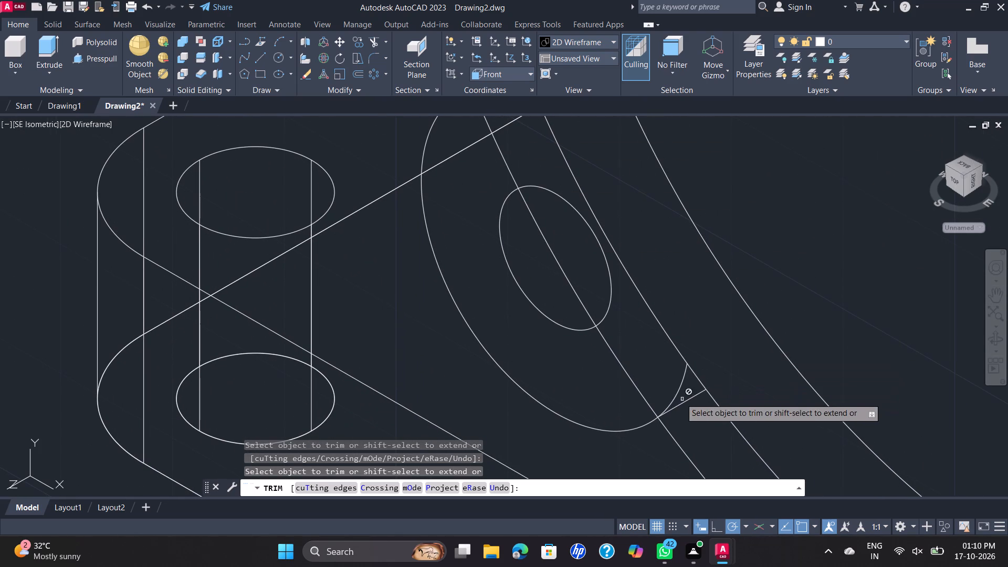
{"action": "scroll", "coordinate": [677, 394], "scroll_direction": "up", "scroll_amount": 4}
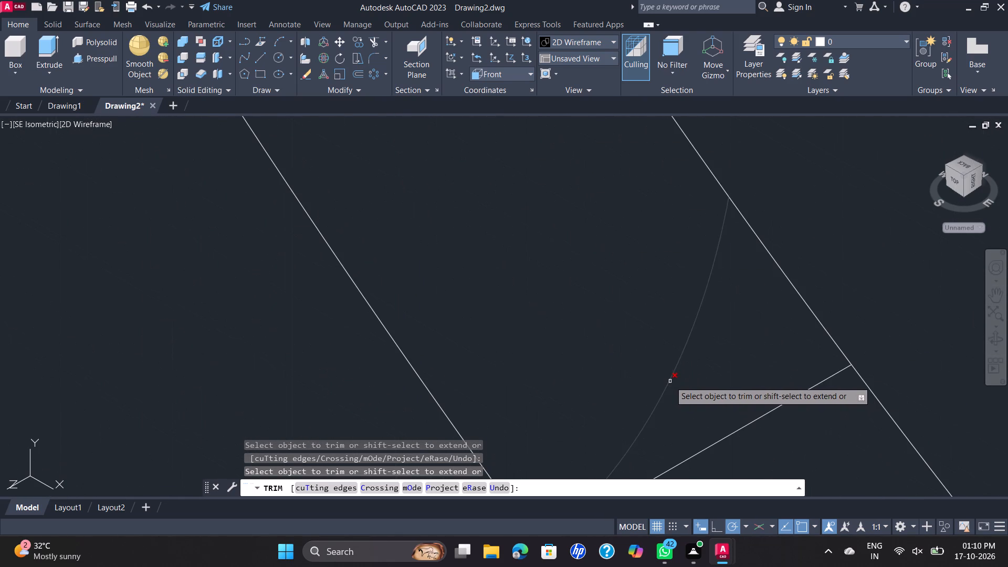
{"action": "left_click", "coordinate": [670, 381]}
{"action": "scroll", "coordinate": [670, 380], "scroll_direction": "down", "scroll_amount": 5}
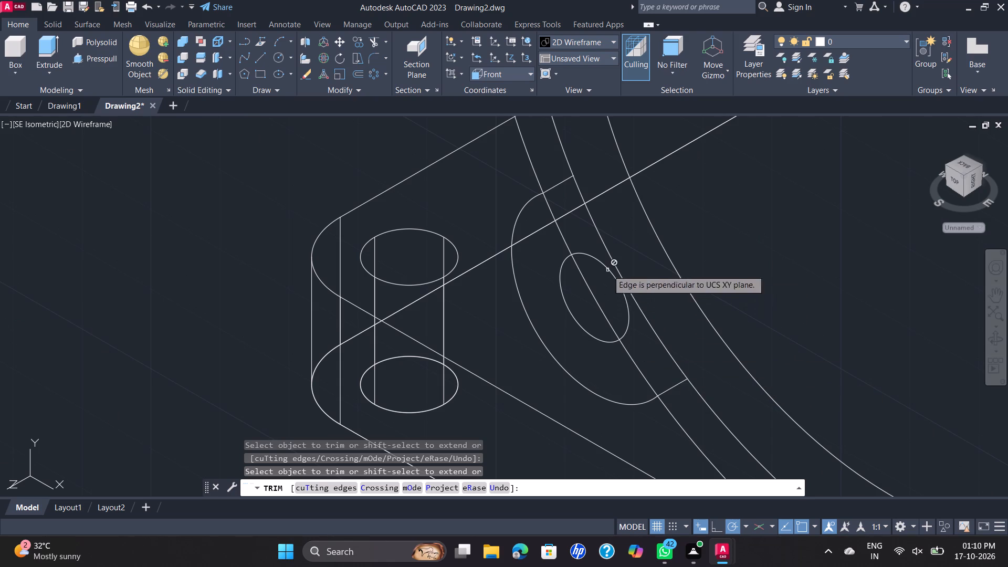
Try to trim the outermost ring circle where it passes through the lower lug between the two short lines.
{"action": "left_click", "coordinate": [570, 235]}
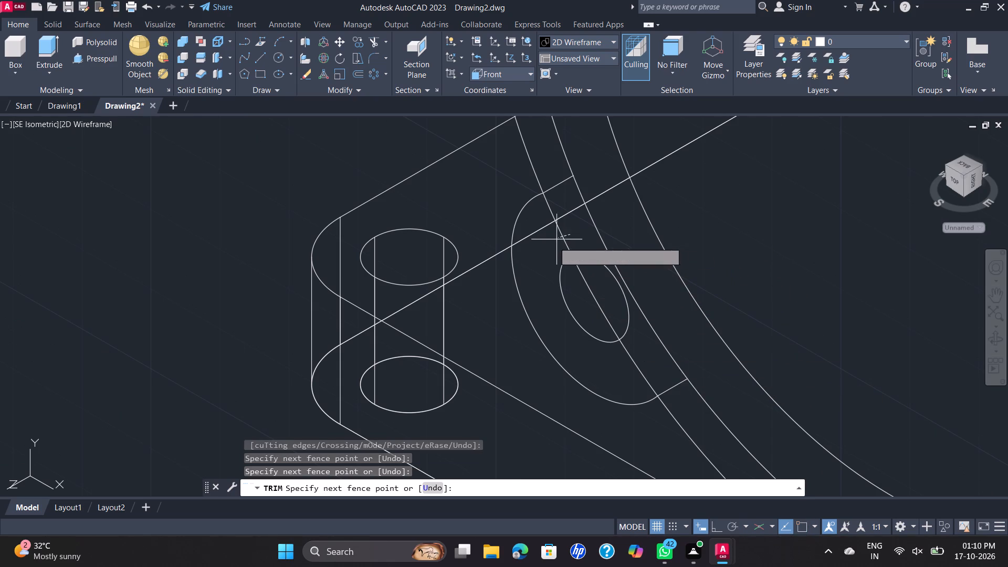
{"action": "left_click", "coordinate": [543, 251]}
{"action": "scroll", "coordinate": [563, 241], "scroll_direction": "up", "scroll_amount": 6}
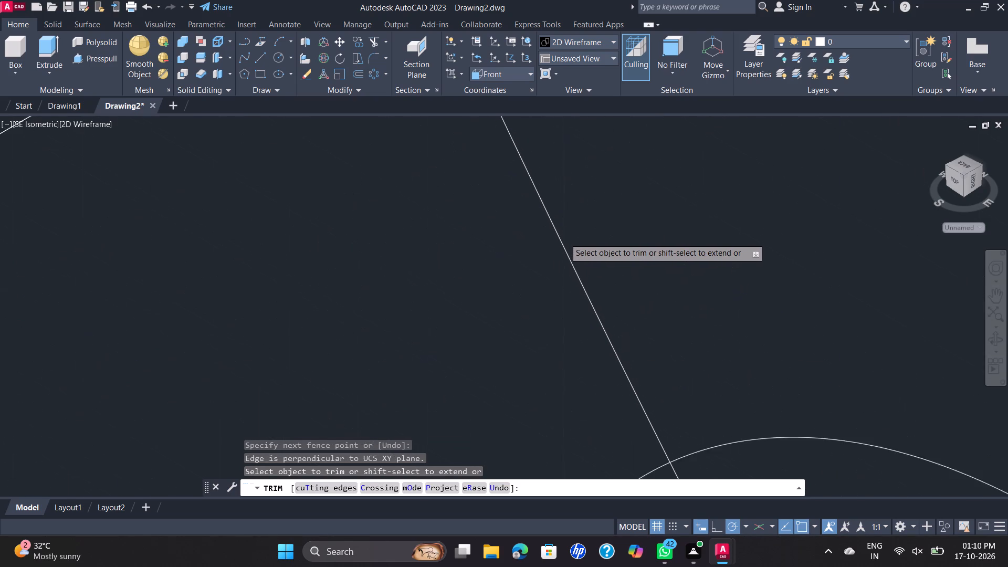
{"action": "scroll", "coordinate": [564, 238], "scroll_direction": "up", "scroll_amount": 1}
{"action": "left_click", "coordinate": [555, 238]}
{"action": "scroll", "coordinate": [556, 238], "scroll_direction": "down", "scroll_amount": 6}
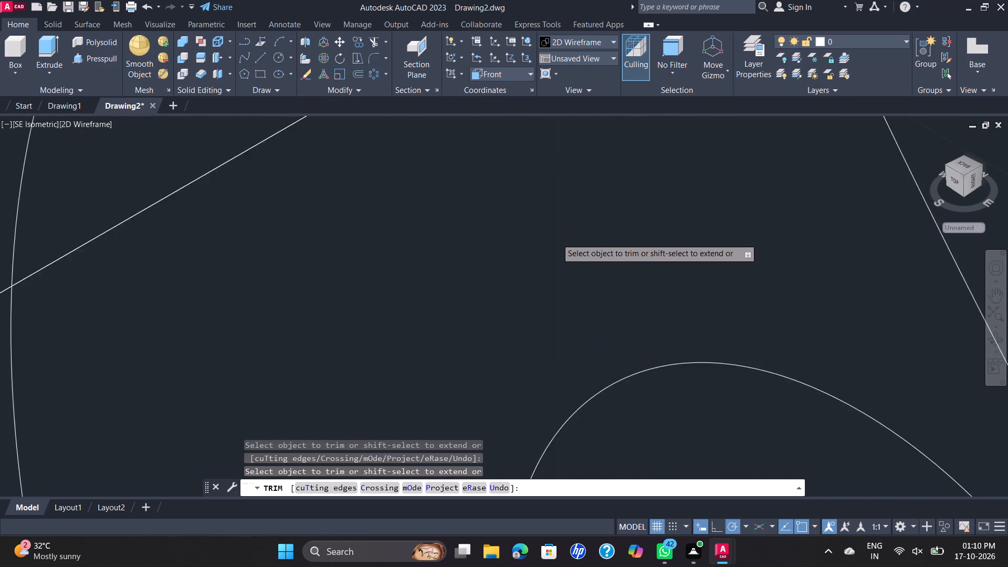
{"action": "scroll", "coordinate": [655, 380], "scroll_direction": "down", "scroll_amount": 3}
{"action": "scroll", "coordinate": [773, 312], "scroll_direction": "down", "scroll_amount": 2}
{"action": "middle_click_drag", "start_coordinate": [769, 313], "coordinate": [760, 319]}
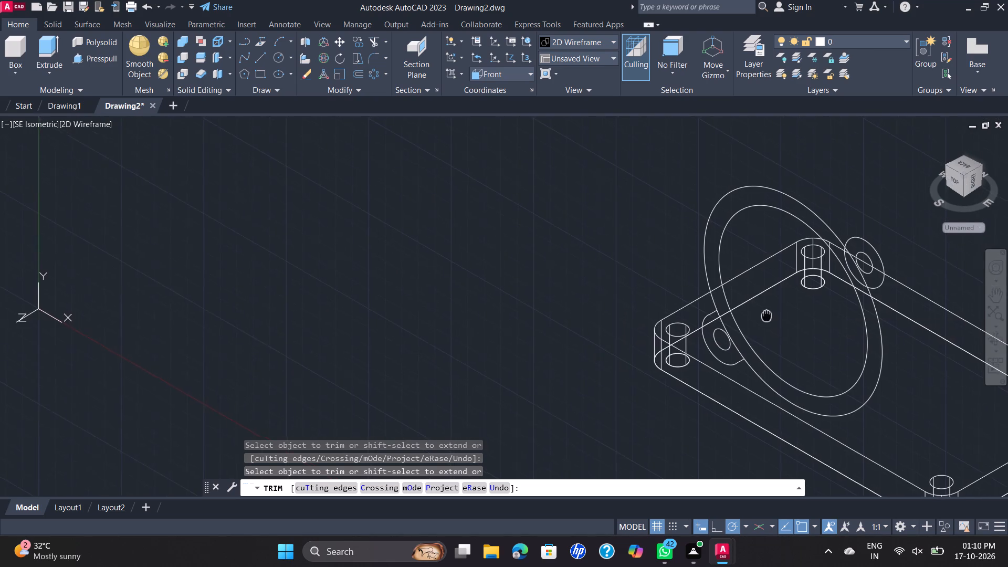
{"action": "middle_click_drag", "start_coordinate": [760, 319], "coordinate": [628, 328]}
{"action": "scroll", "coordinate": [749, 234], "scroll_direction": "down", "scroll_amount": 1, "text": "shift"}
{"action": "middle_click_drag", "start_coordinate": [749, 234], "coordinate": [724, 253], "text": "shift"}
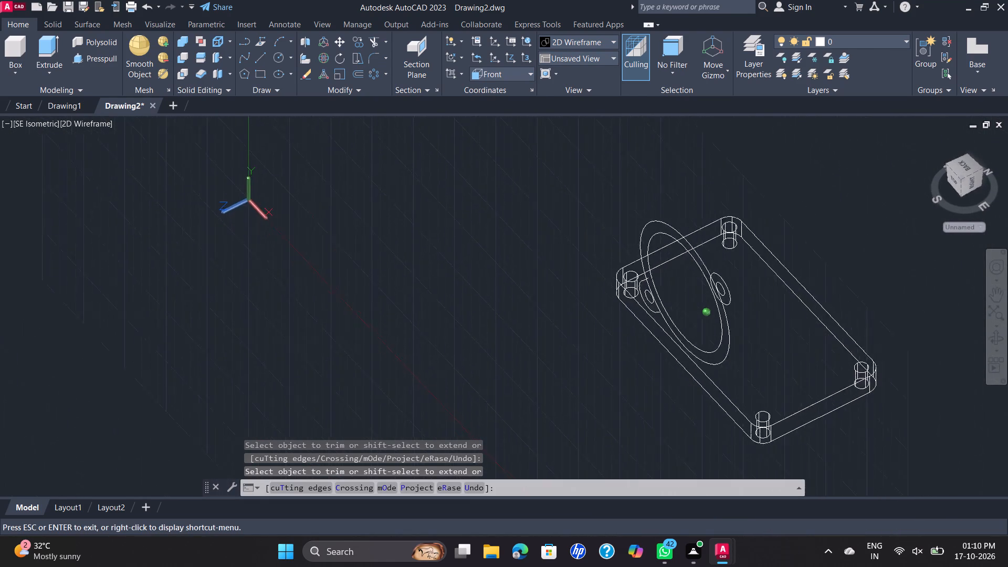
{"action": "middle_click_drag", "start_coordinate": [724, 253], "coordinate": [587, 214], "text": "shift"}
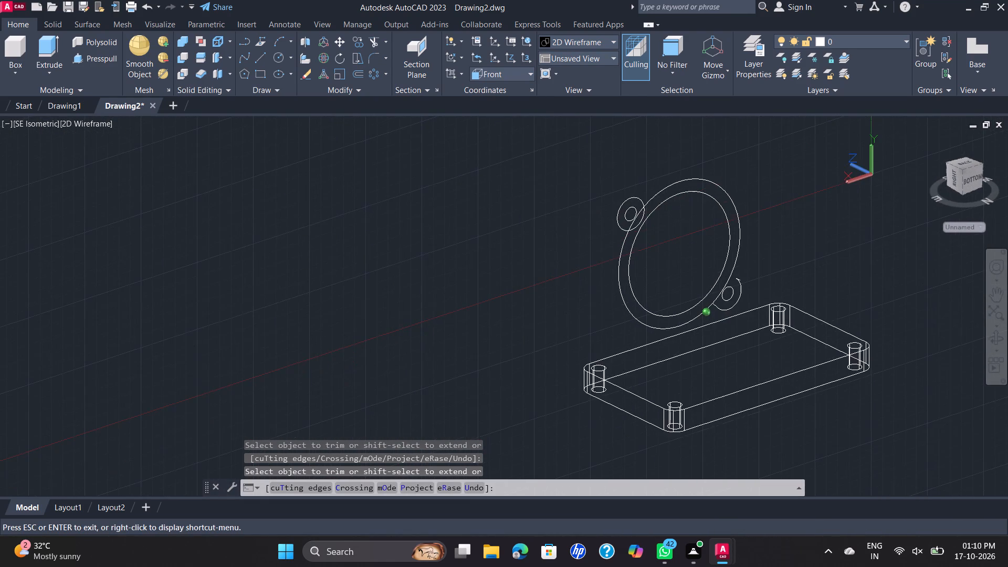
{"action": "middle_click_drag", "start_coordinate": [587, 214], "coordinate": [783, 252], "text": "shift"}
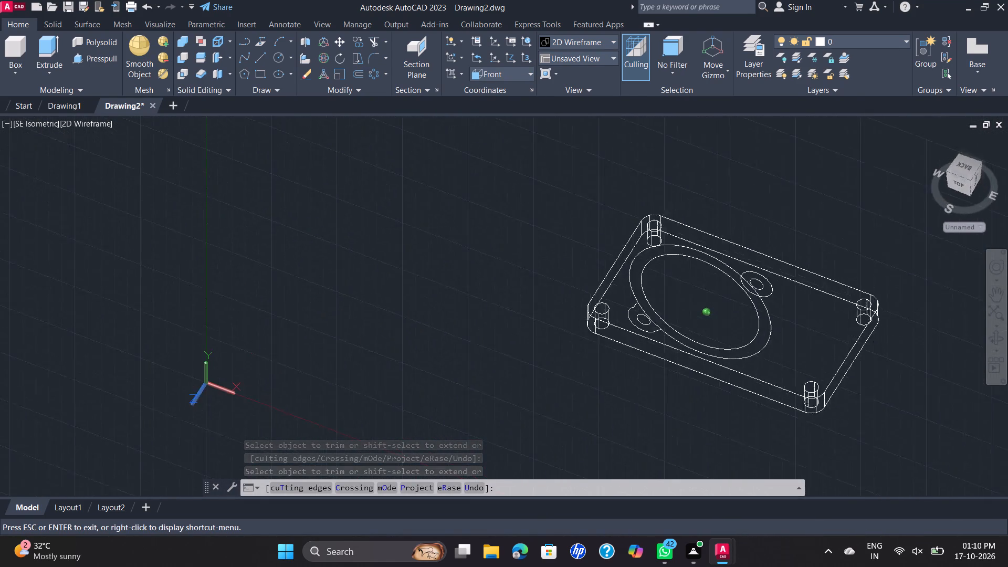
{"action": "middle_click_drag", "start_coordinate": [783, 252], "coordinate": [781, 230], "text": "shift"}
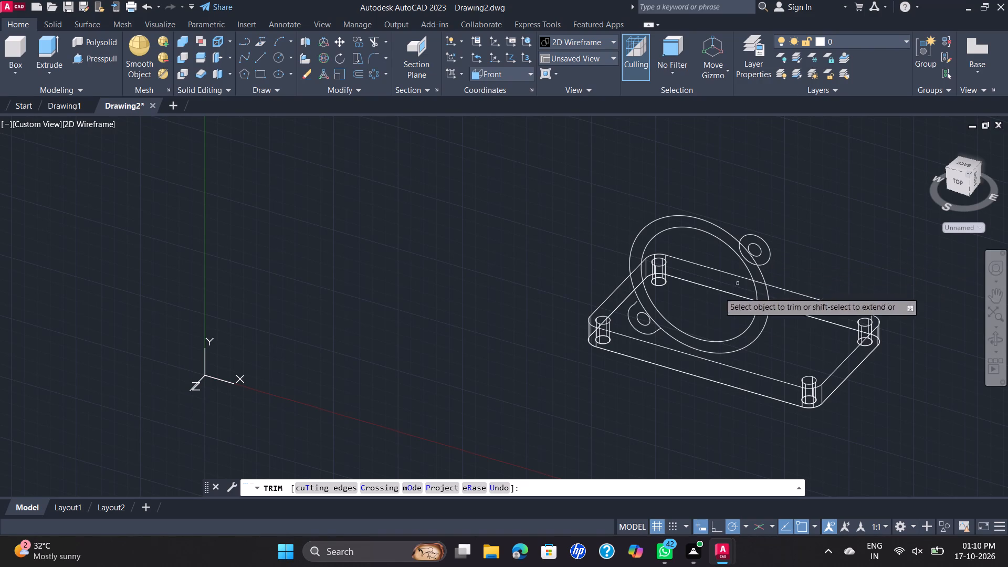
Undo the outermost ring circle trim and the earlier trims of the lower lug's outer circle, and end the Trim command.
{"action": "key", "text": "ctrl+z"}
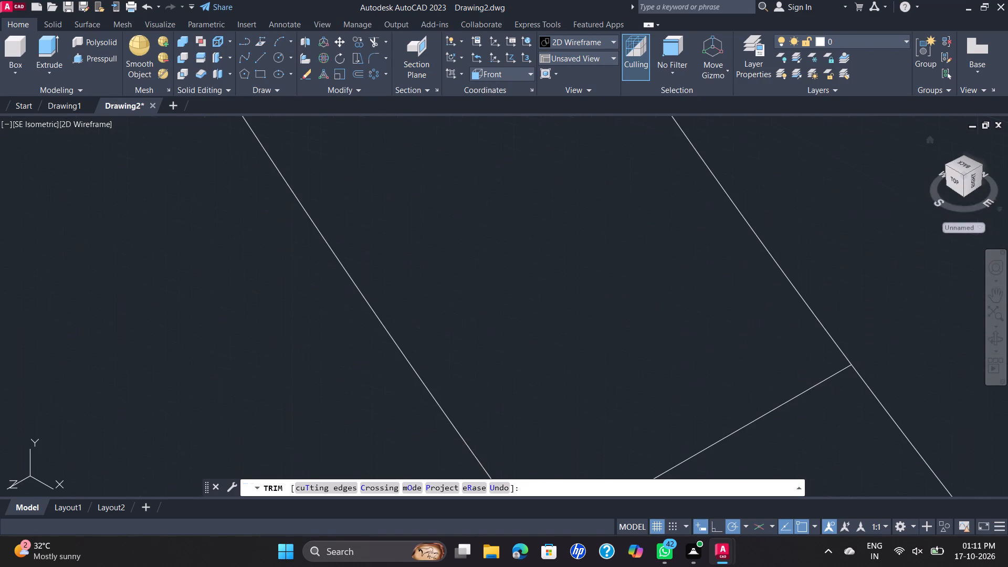
{"action": "scroll", "coordinate": [905, 191], "scroll_direction": "down", "scroll_amount": 4, "text": "ctrl"}
{"action": "key", "text": "ctrl+z"}
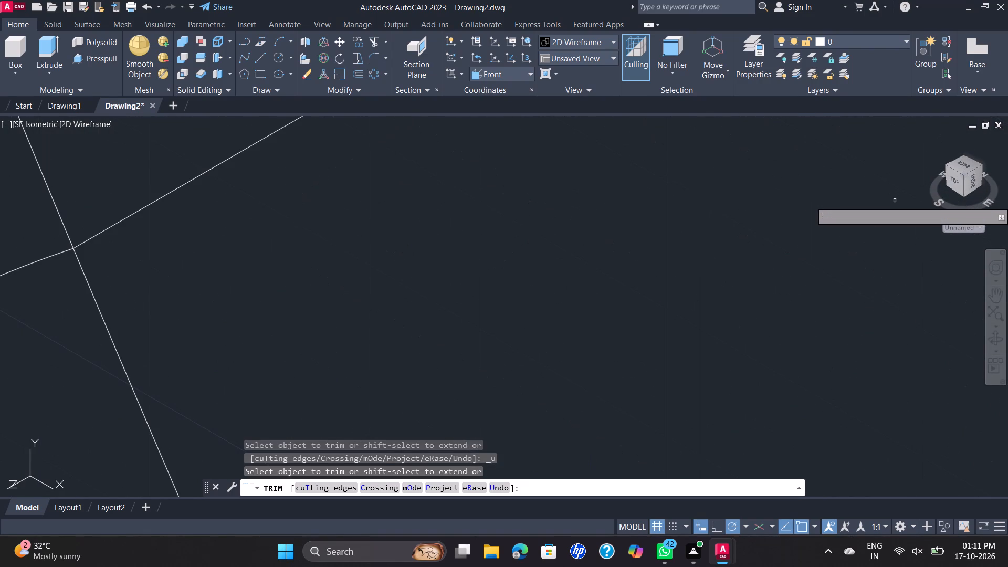
{"action": "key", "text": "ctrl+z"}
{"action": "key", "text": "ctrl+z"}
{"action": "key", "text": "ctrl+z"}
{"action": "key", "text": "ctrl+z"}
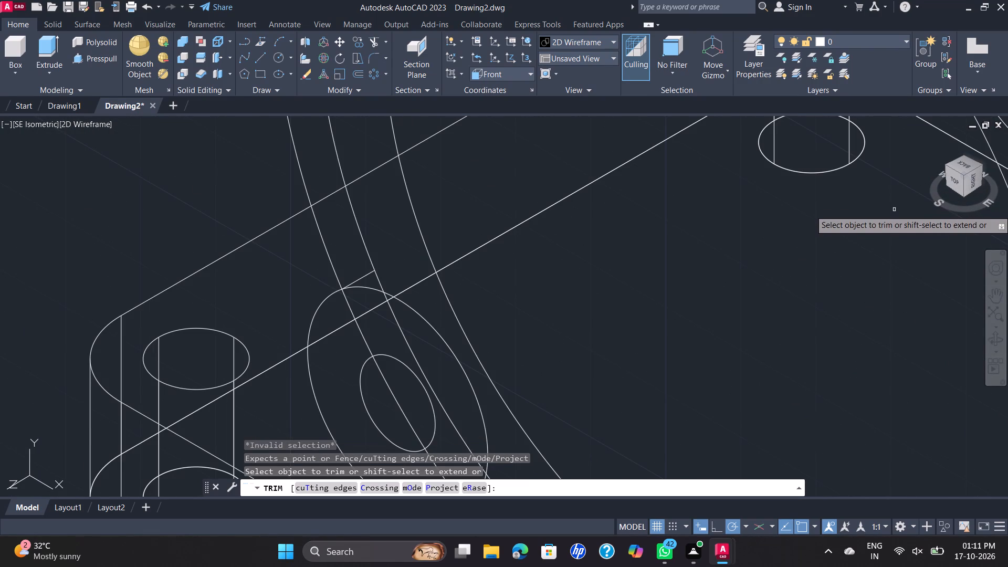
{"action": "scroll", "coordinate": [857, 235], "scroll_direction": "down", "scroll_amount": 3}
{"action": "scroll", "coordinate": [717, 260], "scroll_direction": "up", "scroll_amount": 1}
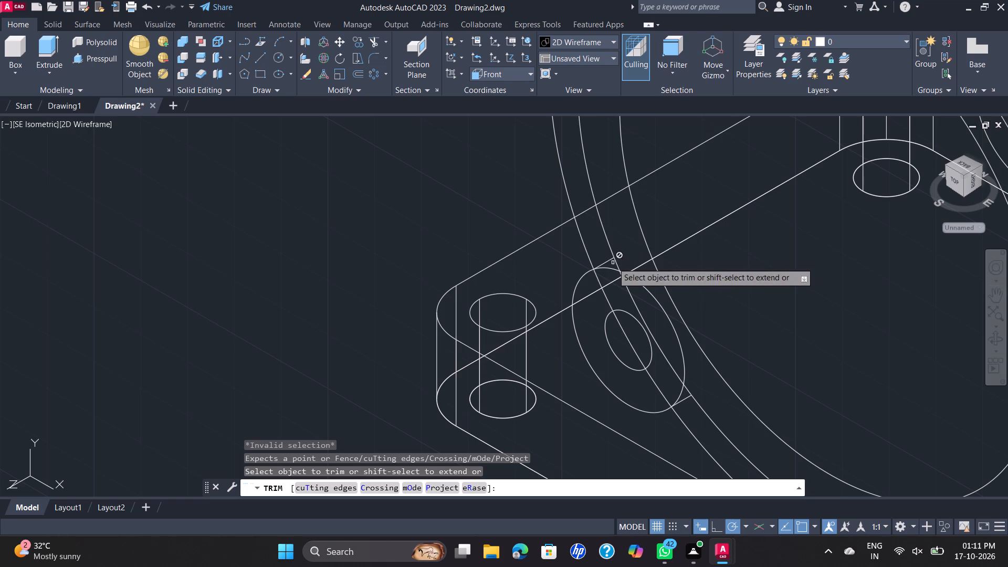
{"action": "key", "text": "Escape"}
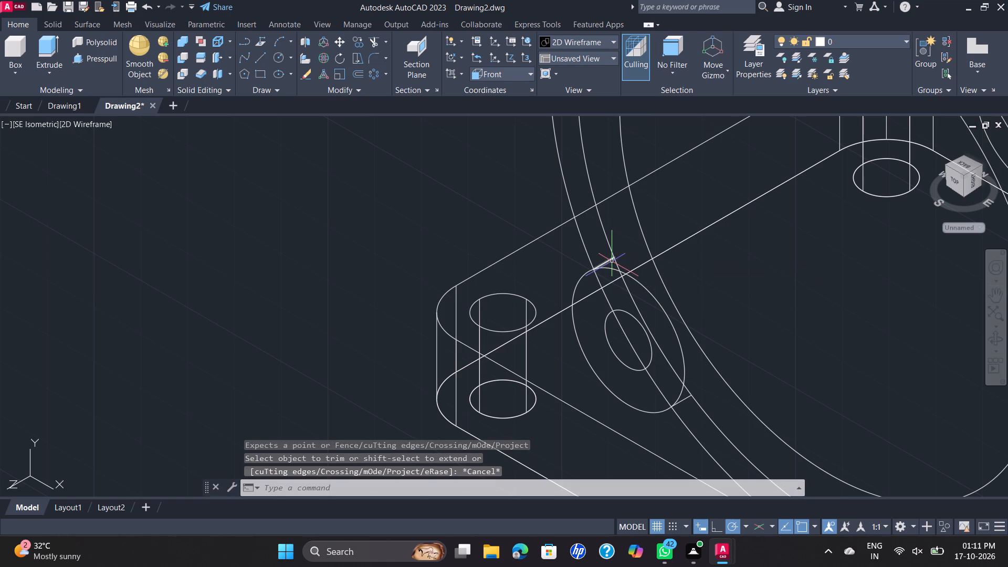
Erase the lower short line between the outermost and second ring circles at the lower lug.
{"action": "left_click", "coordinate": [610, 261]}
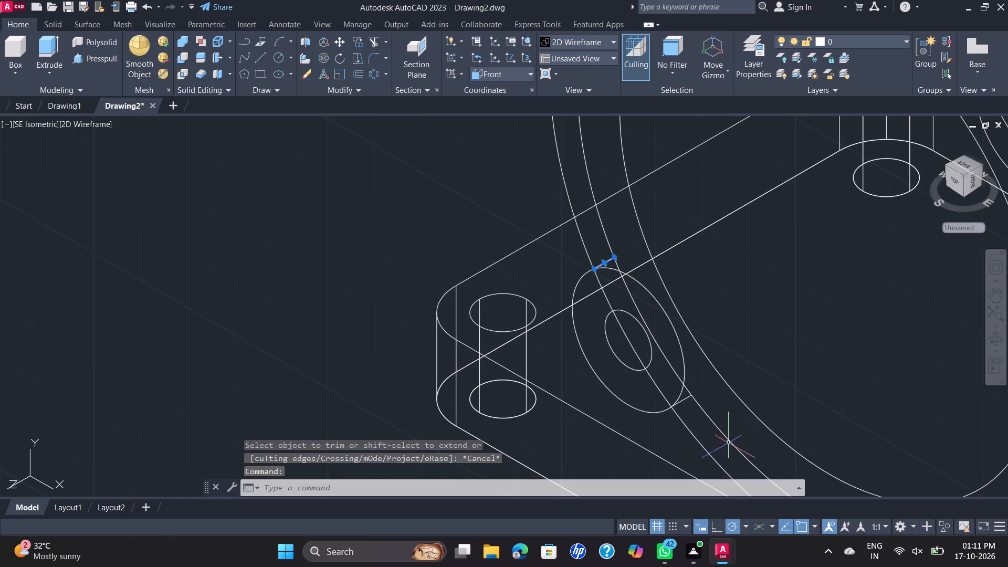
{"action": "left_click", "coordinate": [687, 400]}
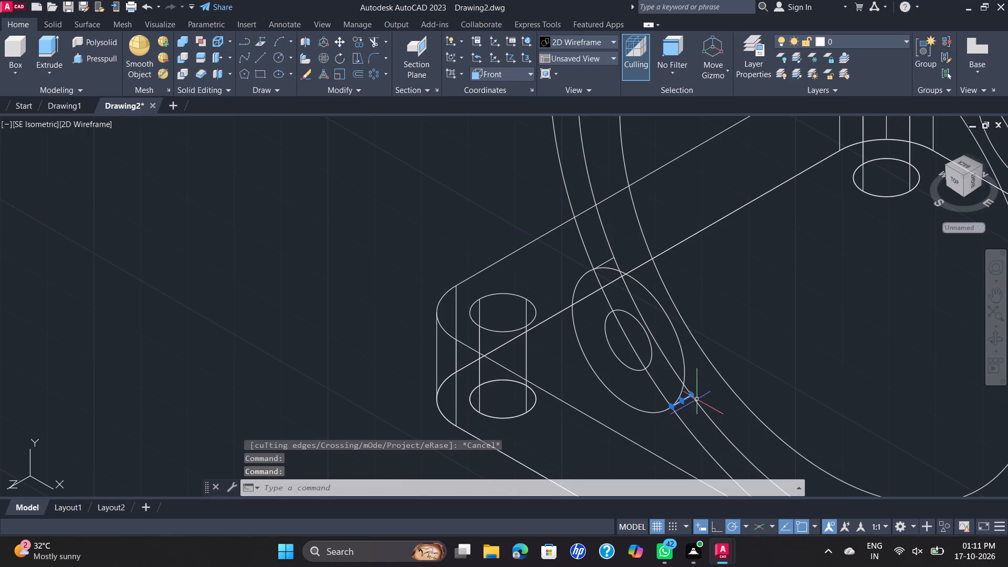
{"action": "key", "text": "Delete"}
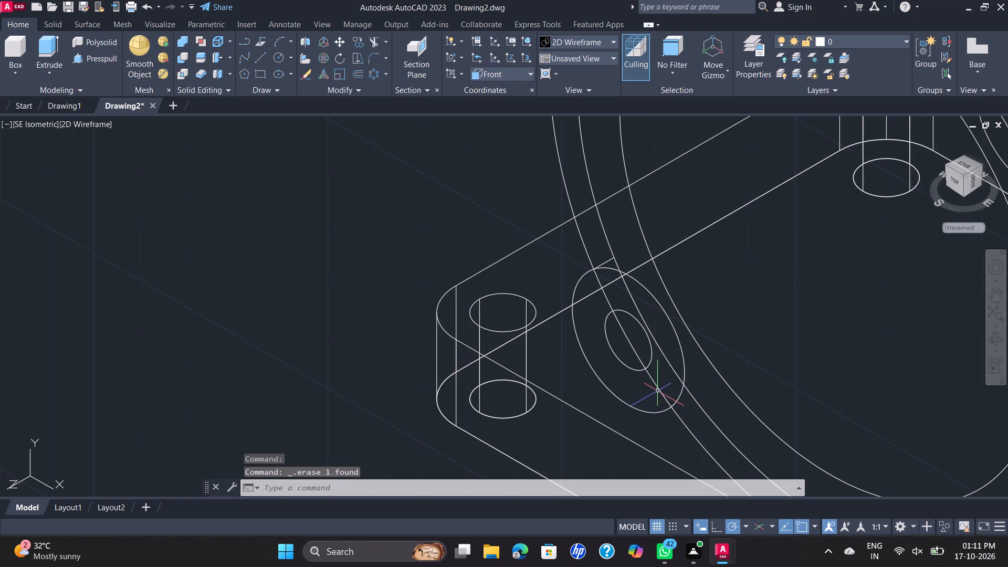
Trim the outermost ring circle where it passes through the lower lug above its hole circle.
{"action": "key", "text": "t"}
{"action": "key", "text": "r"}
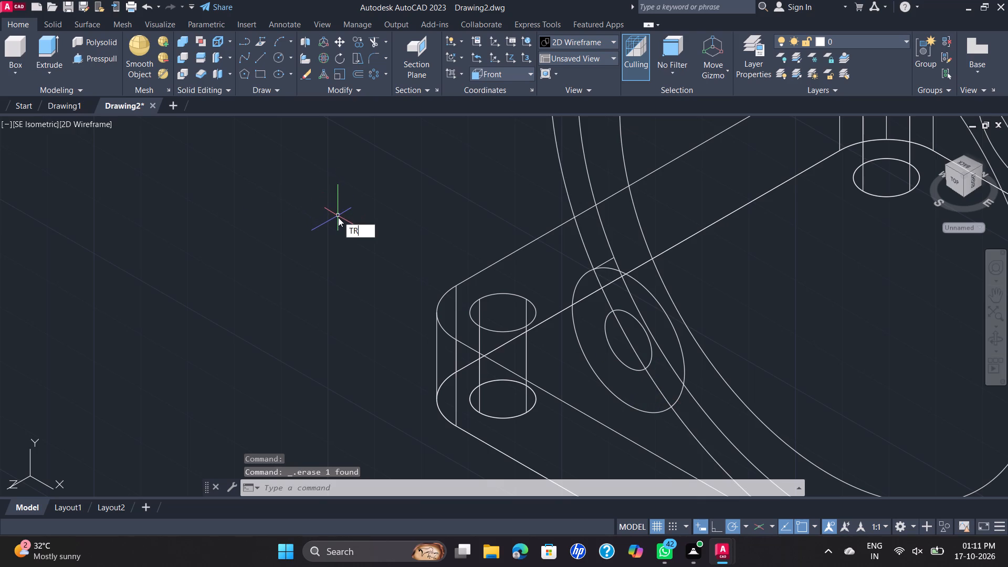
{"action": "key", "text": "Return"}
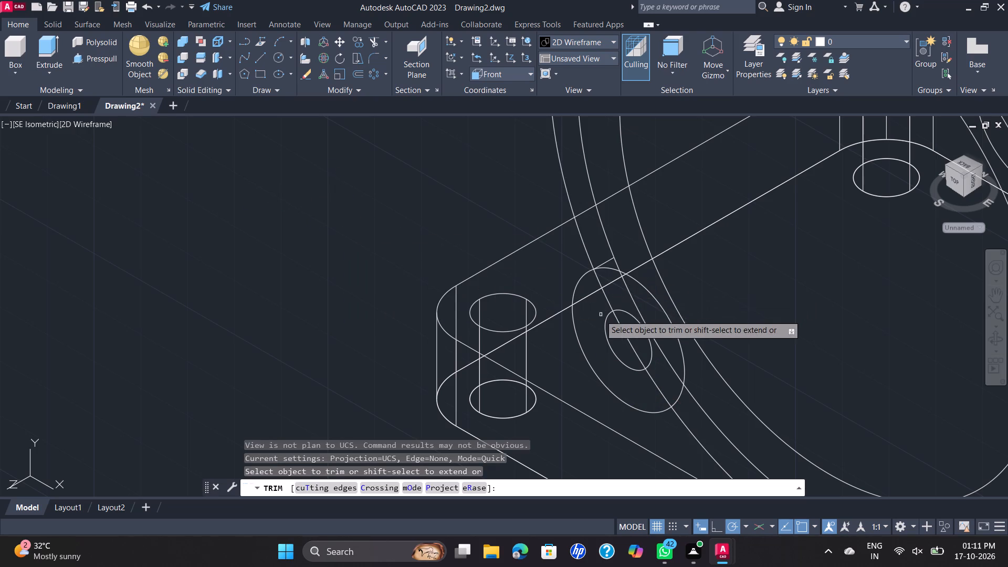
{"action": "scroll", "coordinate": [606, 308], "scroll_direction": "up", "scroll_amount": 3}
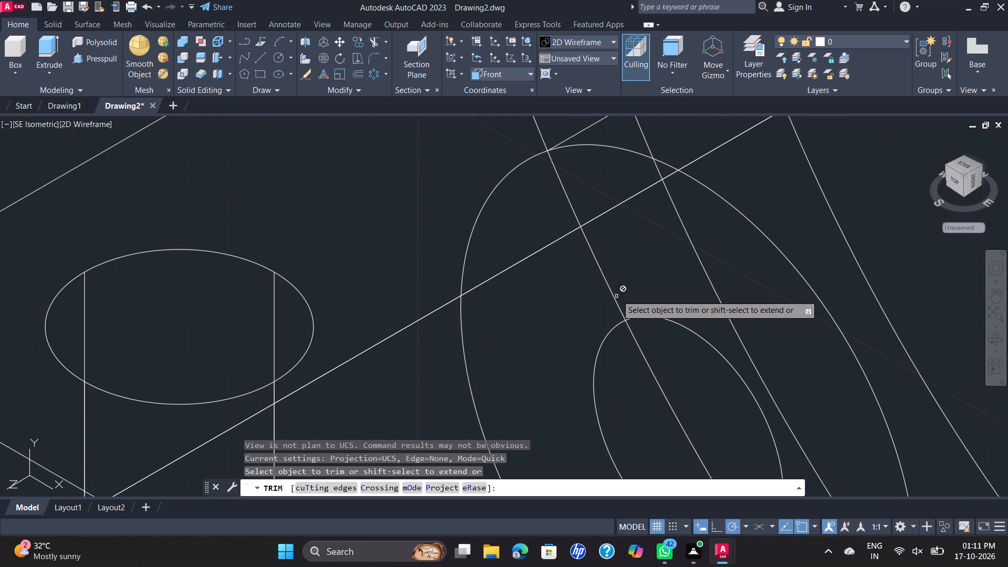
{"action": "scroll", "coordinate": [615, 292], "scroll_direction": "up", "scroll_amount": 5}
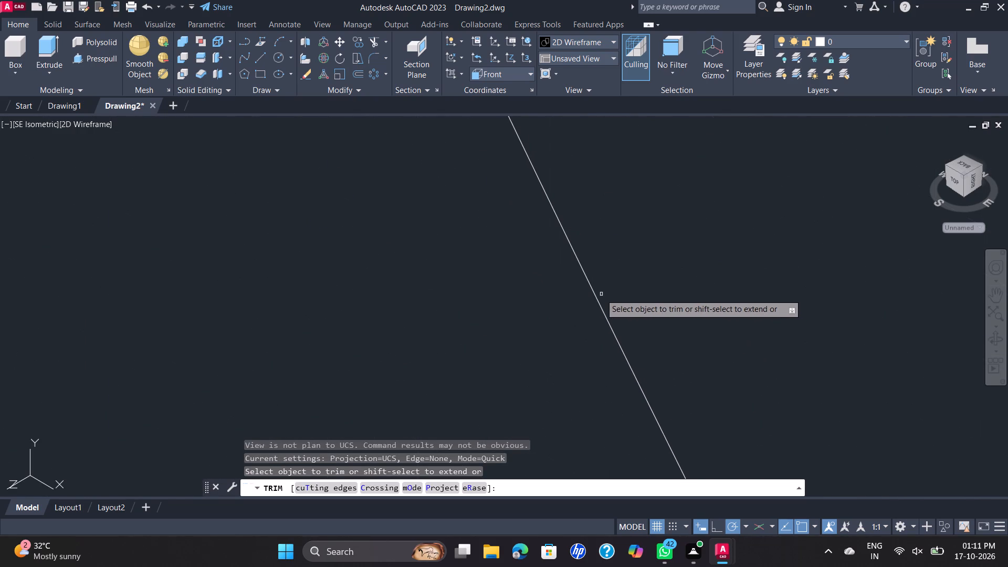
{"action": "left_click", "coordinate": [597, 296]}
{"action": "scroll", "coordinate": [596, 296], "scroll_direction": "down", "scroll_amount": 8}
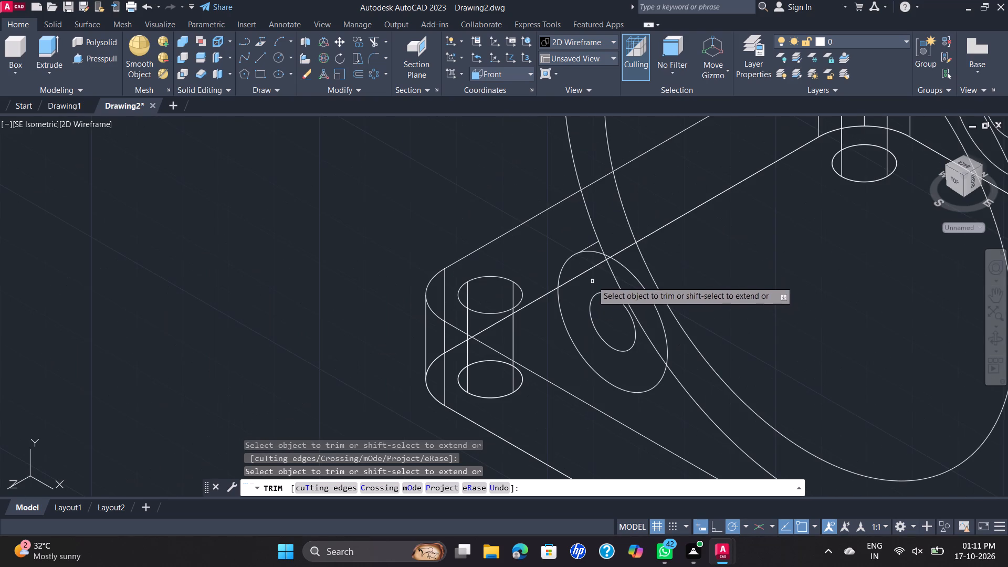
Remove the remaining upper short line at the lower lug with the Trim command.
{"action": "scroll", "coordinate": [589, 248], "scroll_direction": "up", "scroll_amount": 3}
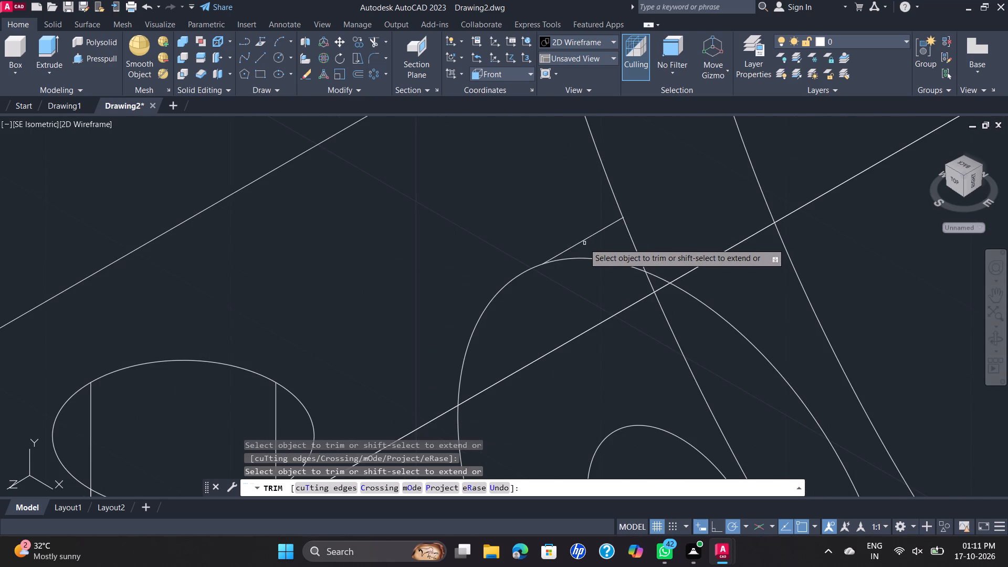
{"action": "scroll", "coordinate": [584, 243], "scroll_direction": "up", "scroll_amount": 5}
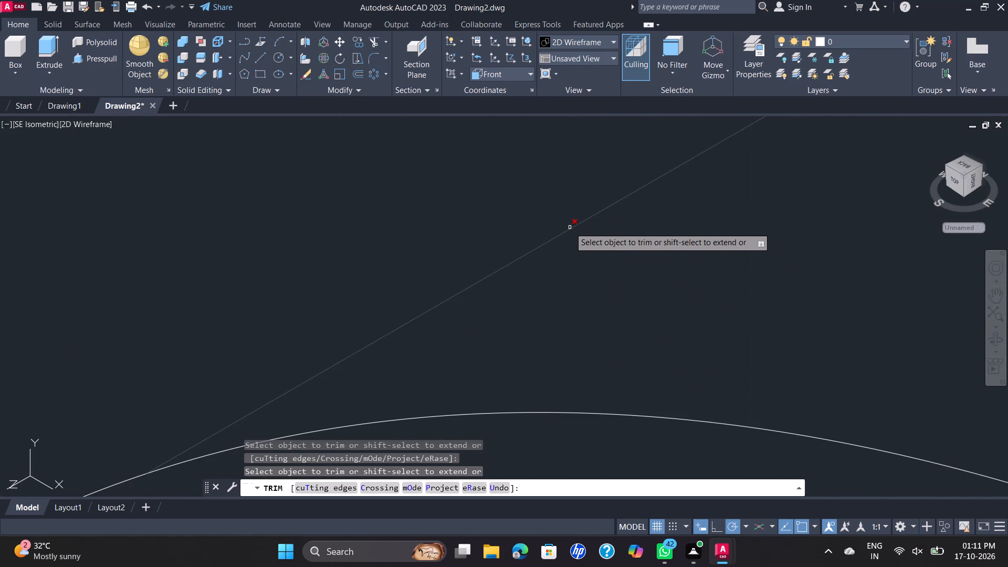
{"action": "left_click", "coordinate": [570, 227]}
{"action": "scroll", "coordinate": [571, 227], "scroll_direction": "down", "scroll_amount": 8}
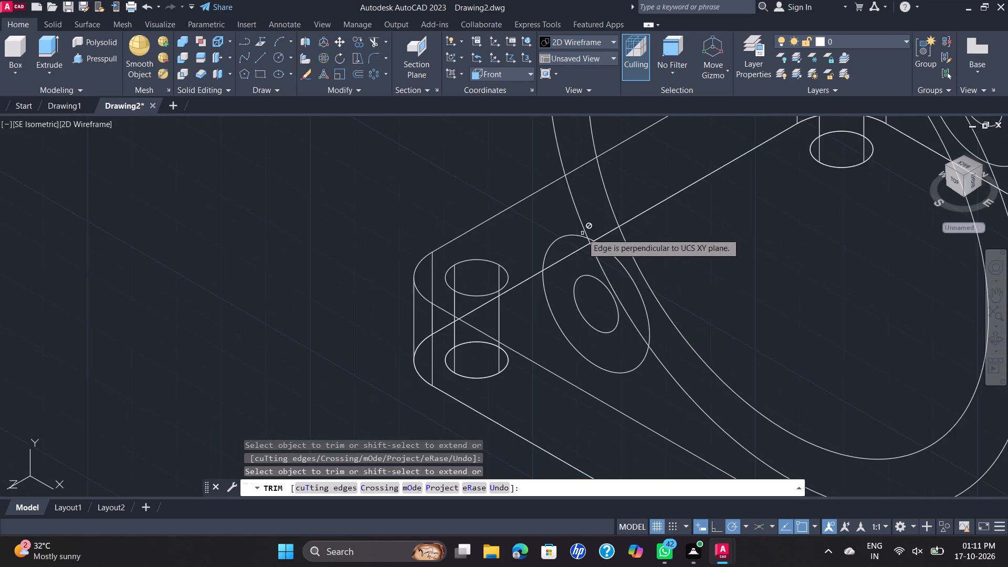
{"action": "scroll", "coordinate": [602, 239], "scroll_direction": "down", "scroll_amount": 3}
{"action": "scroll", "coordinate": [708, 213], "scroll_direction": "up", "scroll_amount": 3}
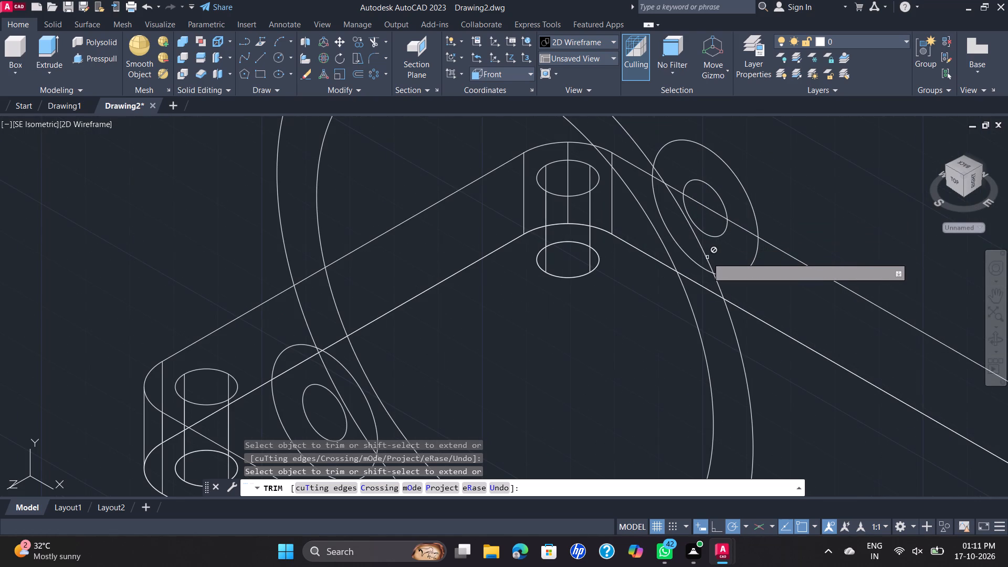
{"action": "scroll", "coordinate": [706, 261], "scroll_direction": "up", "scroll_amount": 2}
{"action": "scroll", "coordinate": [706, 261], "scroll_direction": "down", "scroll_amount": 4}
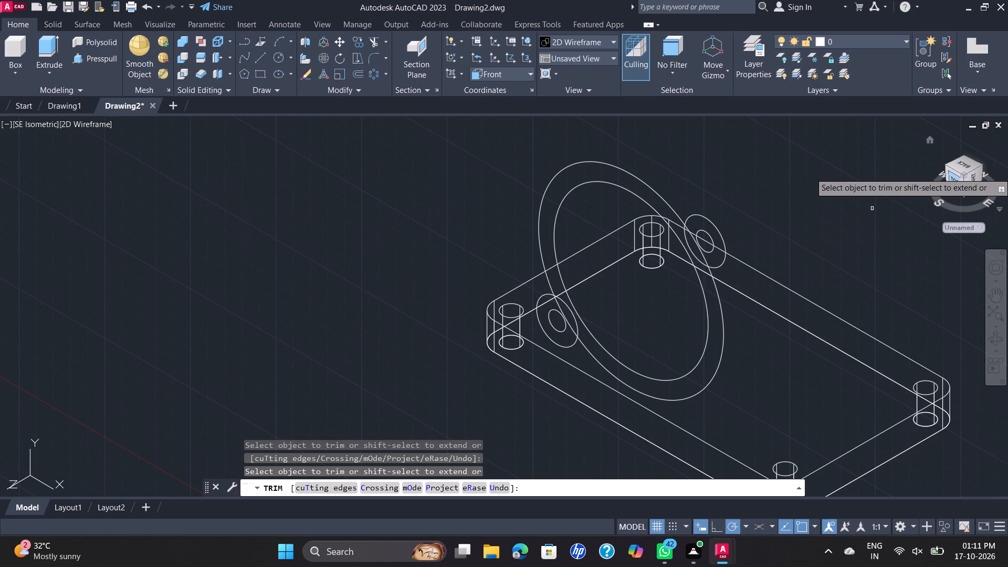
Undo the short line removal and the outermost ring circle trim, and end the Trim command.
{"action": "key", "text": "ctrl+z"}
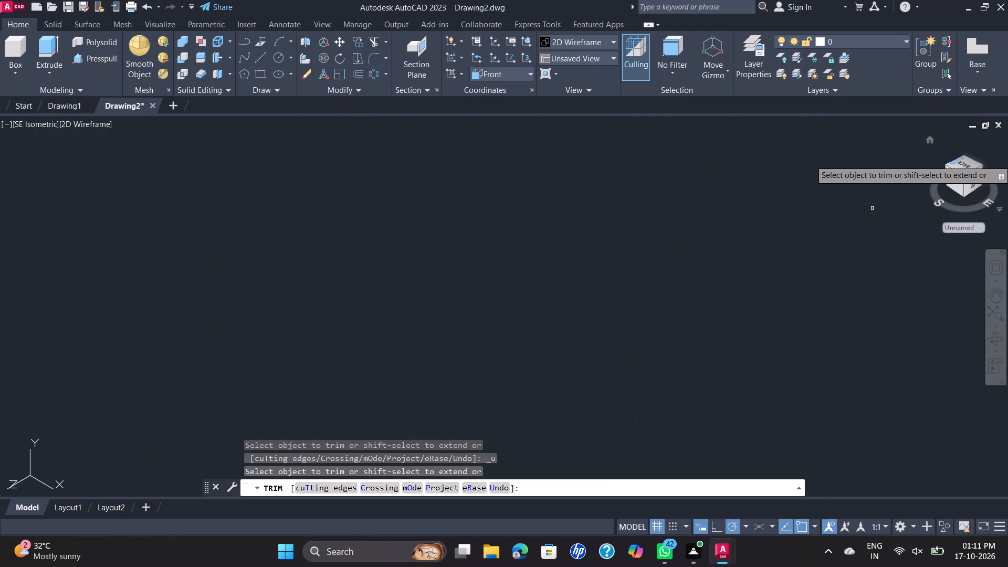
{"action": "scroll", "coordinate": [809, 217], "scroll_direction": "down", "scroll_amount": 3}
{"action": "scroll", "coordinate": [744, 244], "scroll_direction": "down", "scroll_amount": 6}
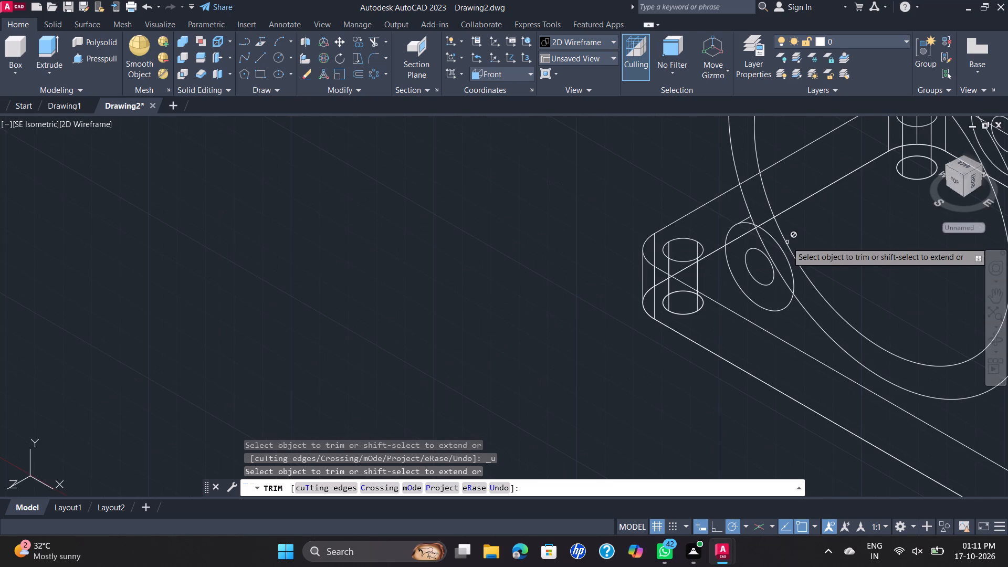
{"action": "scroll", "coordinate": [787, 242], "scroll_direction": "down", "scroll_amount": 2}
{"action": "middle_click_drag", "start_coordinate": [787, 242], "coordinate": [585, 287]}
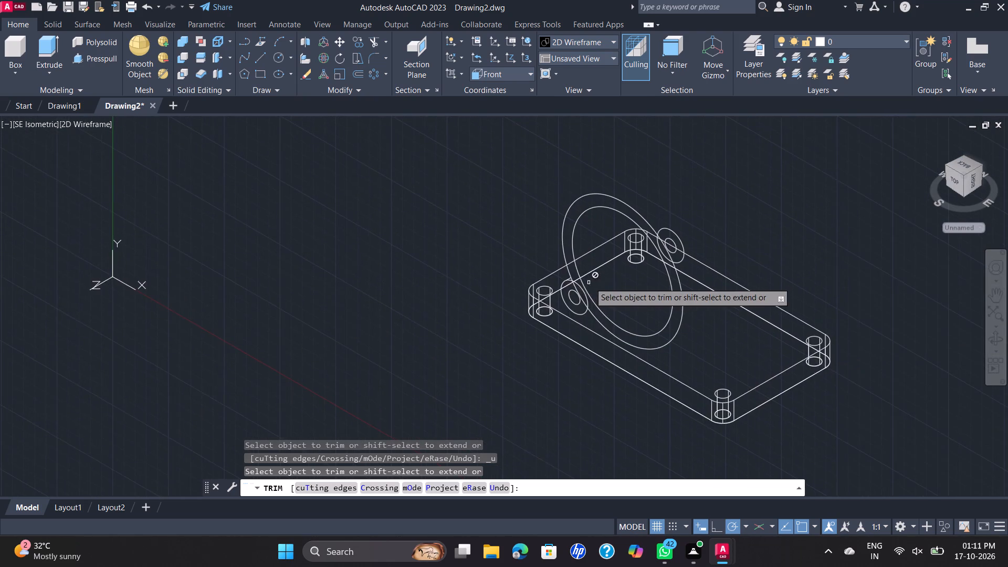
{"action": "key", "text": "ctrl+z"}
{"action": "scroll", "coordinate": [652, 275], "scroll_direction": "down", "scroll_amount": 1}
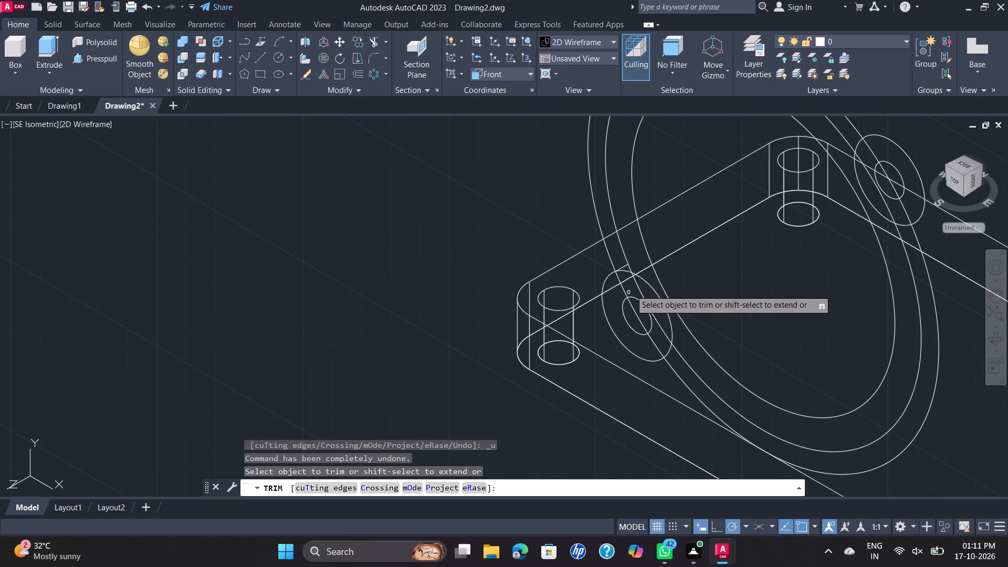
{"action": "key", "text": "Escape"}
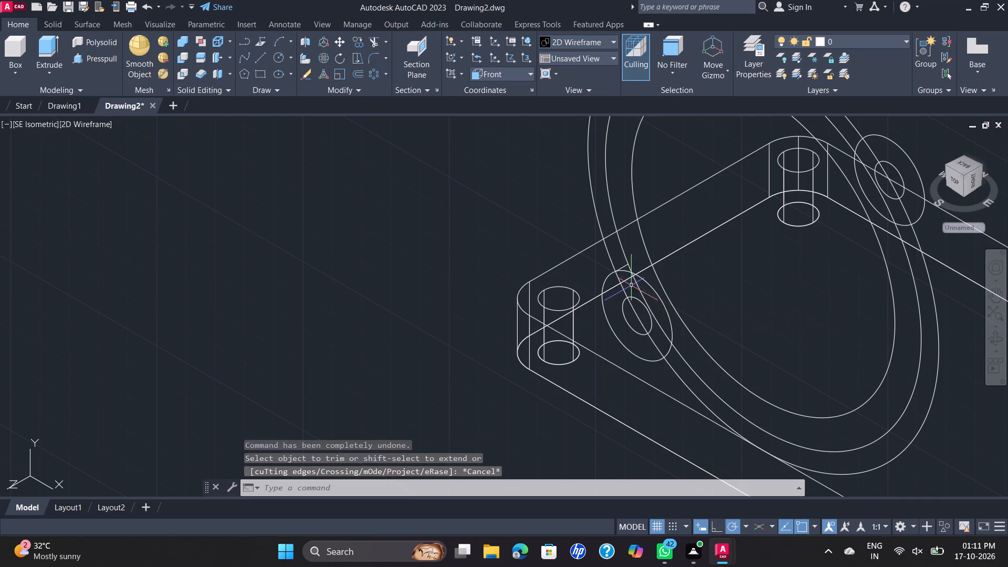
Trim the outermost ring circle above, inside and below the hole circle where it passes through the upper lug.
{"action": "scroll", "coordinate": [643, 281], "scroll_direction": "down", "scroll_amount": 2}
{"action": "middle_click_drag", "start_coordinate": [732, 255], "coordinate": [632, 318]}
{"action": "scroll", "coordinate": [633, 289], "scroll_direction": "up", "scroll_amount": 3}
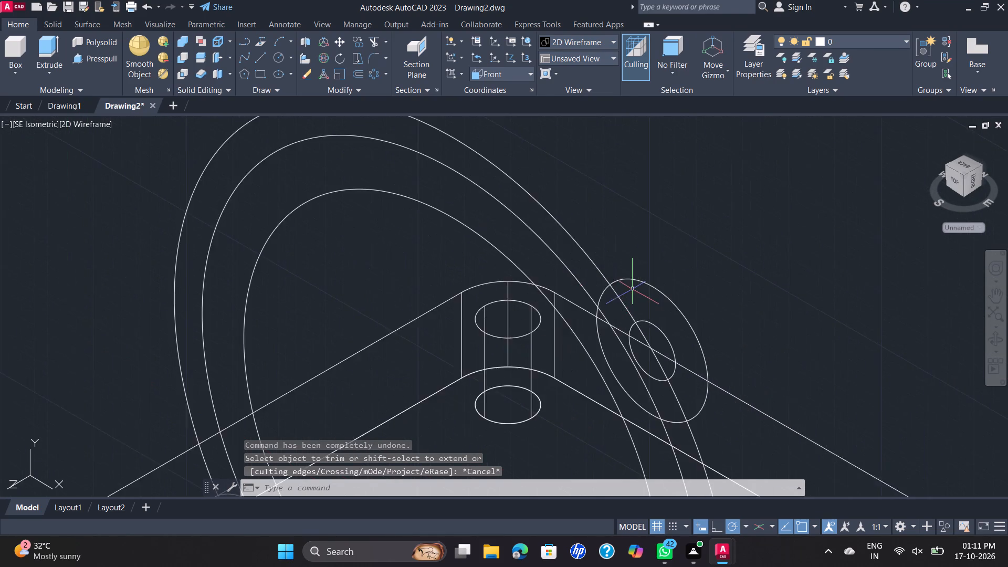
{"action": "scroll", "coordinate": [632, 288], "scroll_direction": "up", "scroll_amount": 2}
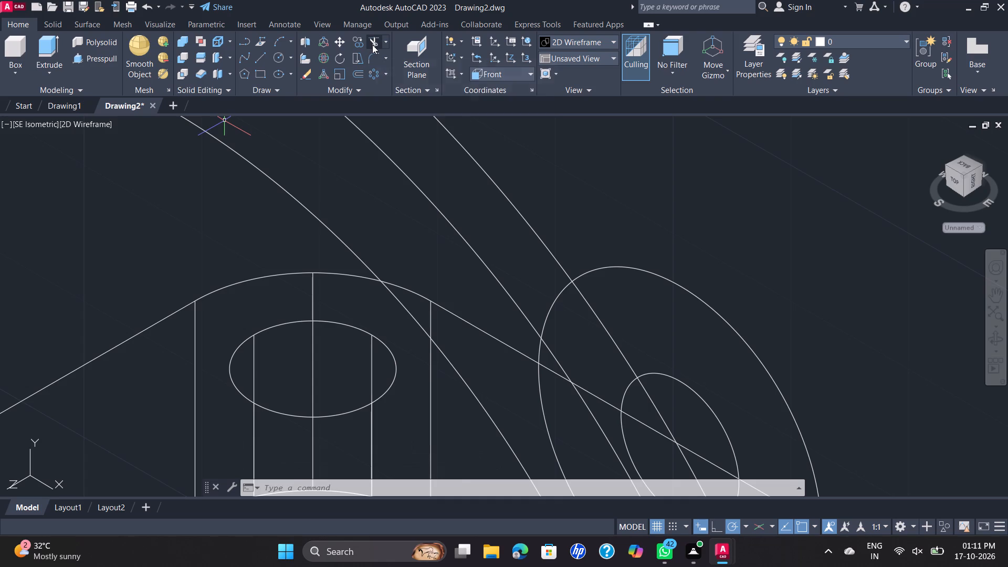
{"action": "left_click", "coordinate": [372, 45]}
{"action": "scroll", "coordinate": [621, 354], "scroll_direction": "up", "scroll_amount": 2}
{"action": "middle_click_drag", "start_coordinate": [610, 345], "coordinate": [662, 372]}
{"action": "left_click", "coordinate": [661, 358]}
{"action": "scroll", "coordinate": [660, 353], "scroll_direction": "down", "scroll_amount": 3}
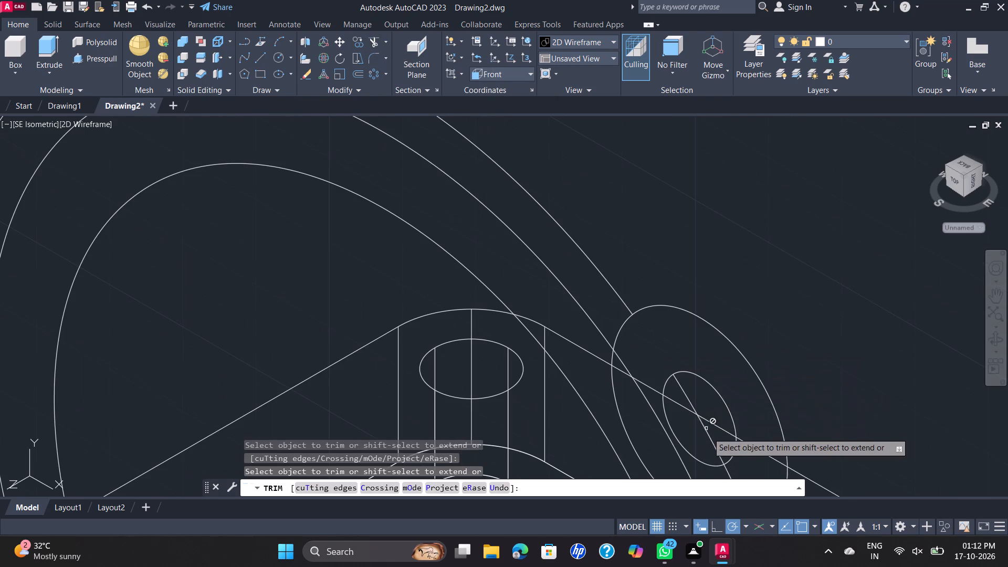
{"action": "scroll", "coordinate": [687, 394], "scroll_direction": "up", "scroll_amount": 2}
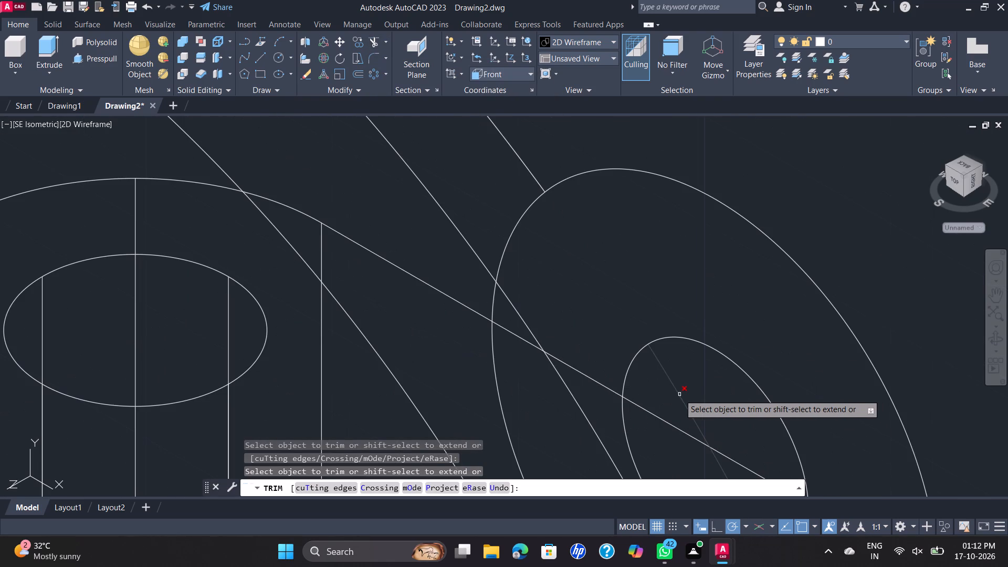
{"action": "left_click", "coordinate": [679, 394]}
{"action": "scroll", "coordinate": [678, 392], "scroll_direction": "down", "scroll_amount": 4}
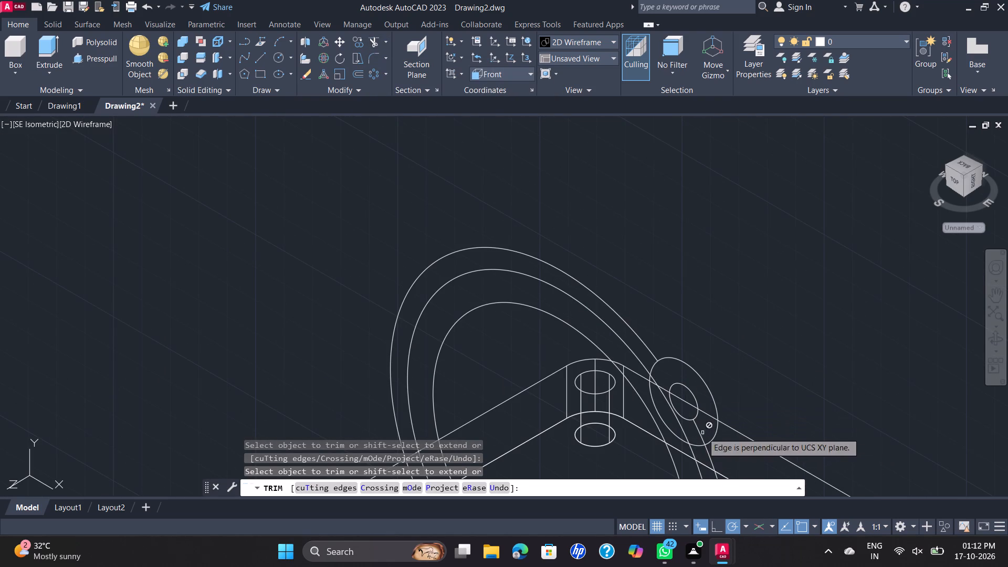
{"action": "scroll", "coordinate": [702, 432], "scroll_direction": "up", "scroll_amount": 4}
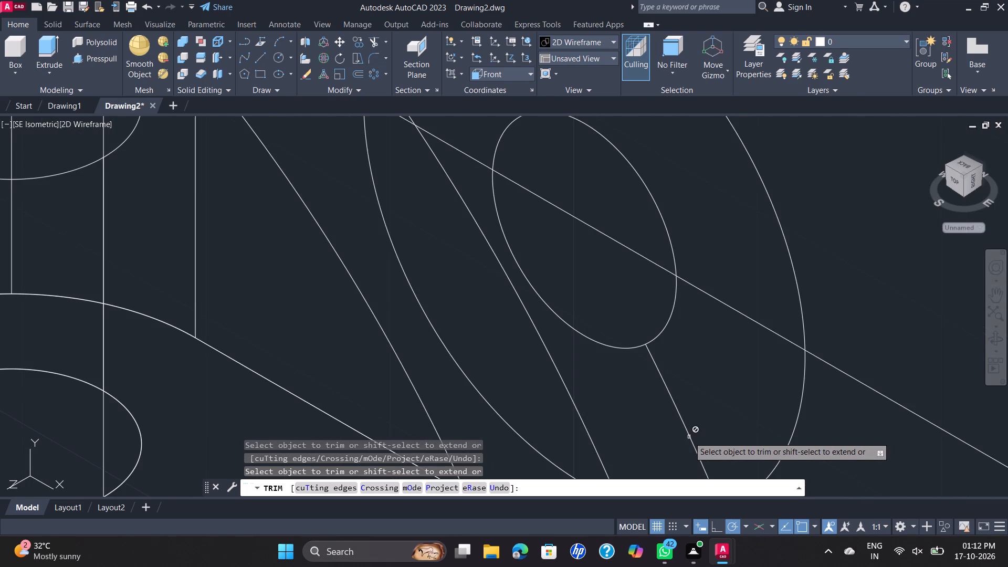
{"action": "scroll", "coordinate": [688, 437], "scroll_direction": "up", "scroll_amount": 3}
{"action": "left_click", "coordinate": [687, 437]}
Remove the second ring circle, which passes between the upper lug's outline and its hole circle, with the Trim command.
{"action": "scroll", "coordinate": [684, 432], "scroll_direction": "down", "scroll_amount": 7}
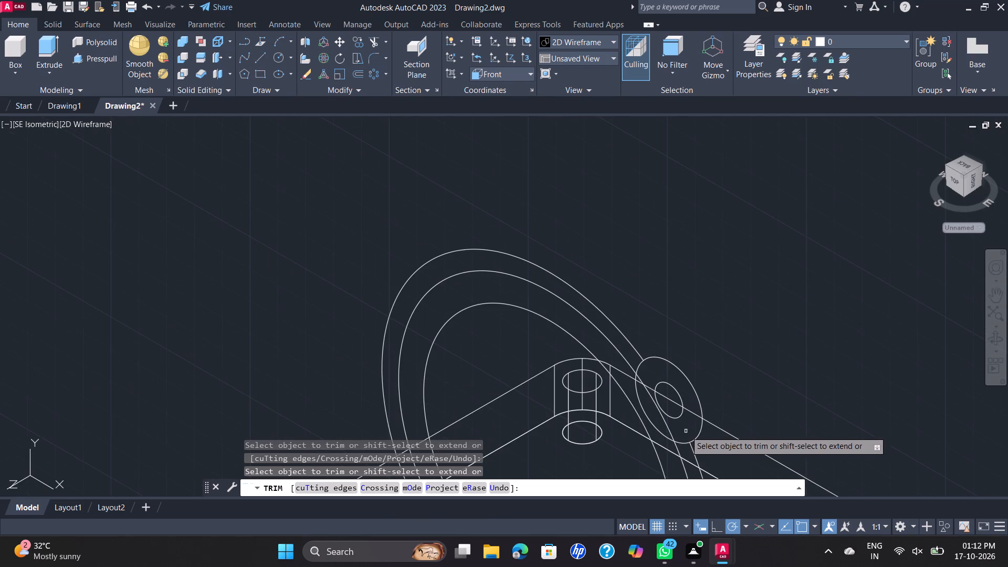
{"action": "scroll", "coordinate": [664, 430], "scroll_direction": "up", "scroll_amount": 6}
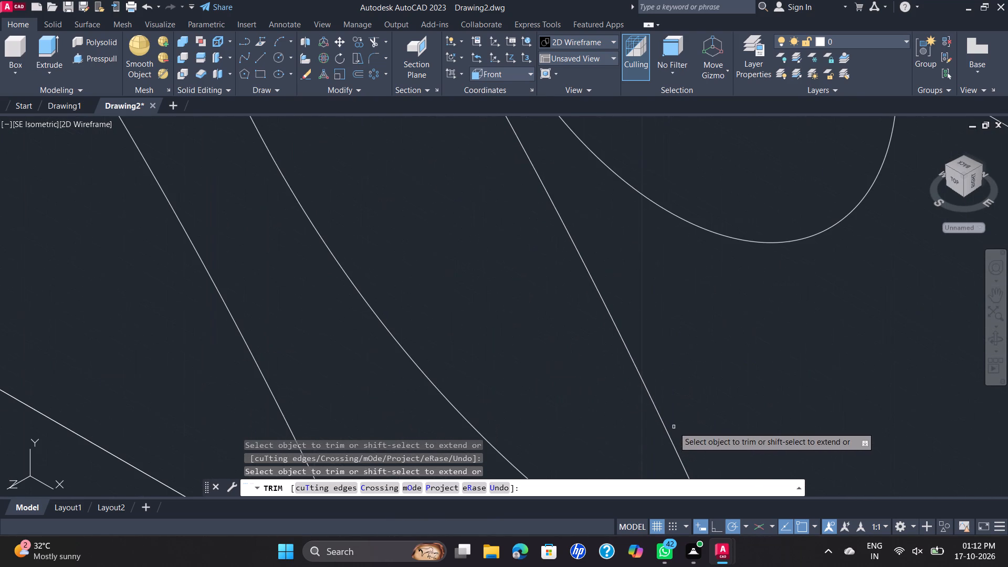
{"action": "scroll", "coordinate": [666, 431], "scroll_direction": "up", "scroll_amount": 4}
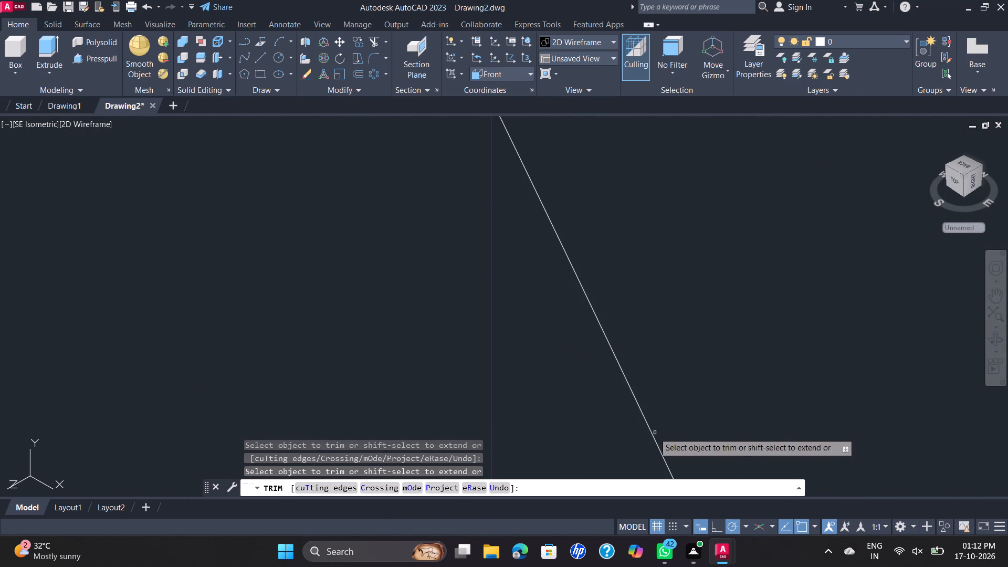
{"action": "left_click", "coordinate": [654, 436]}
Examine the ring profile around both lugs and the short line at the top of the lower lug.
{"action": "scroll", "coordinate": [654, 426], "scroll_direction": "down", "scroll_amount": 6}
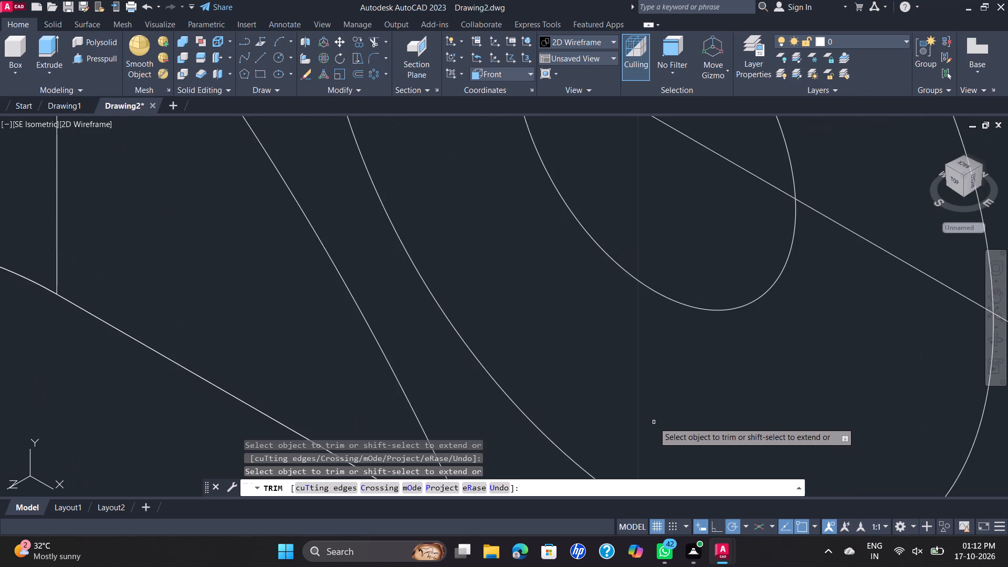
{"action": "scroll", "coordinate": [654, 422], "scroll_direction": "down", "scroll_amount": 5}
{"action": "middle_click_drag", "start_coordinate": [726, 391], "coordinate": [782, 257]}
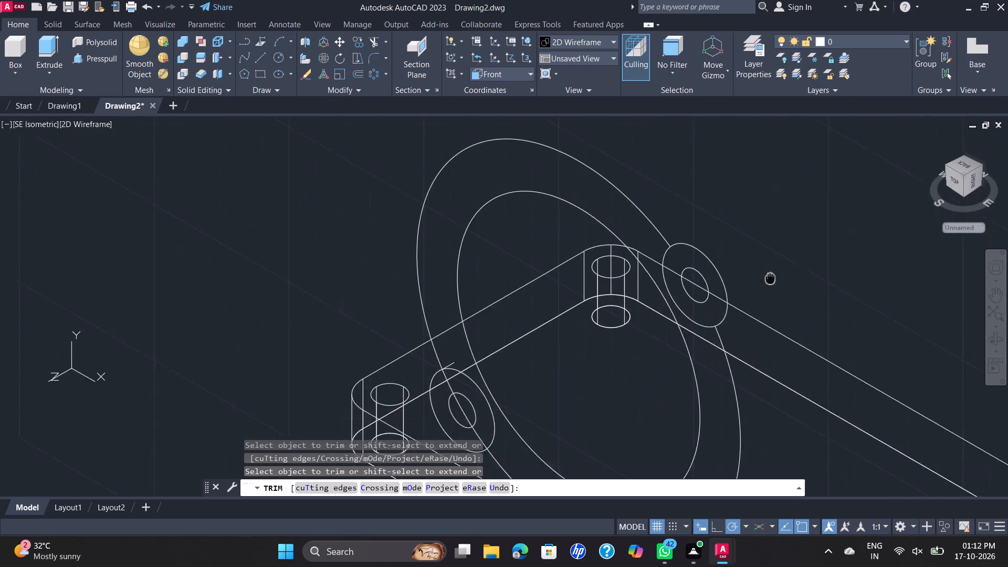
{"action": "middle_click_drag", "start_coordinate": [782, 257], "coordinate": [832, 225]}
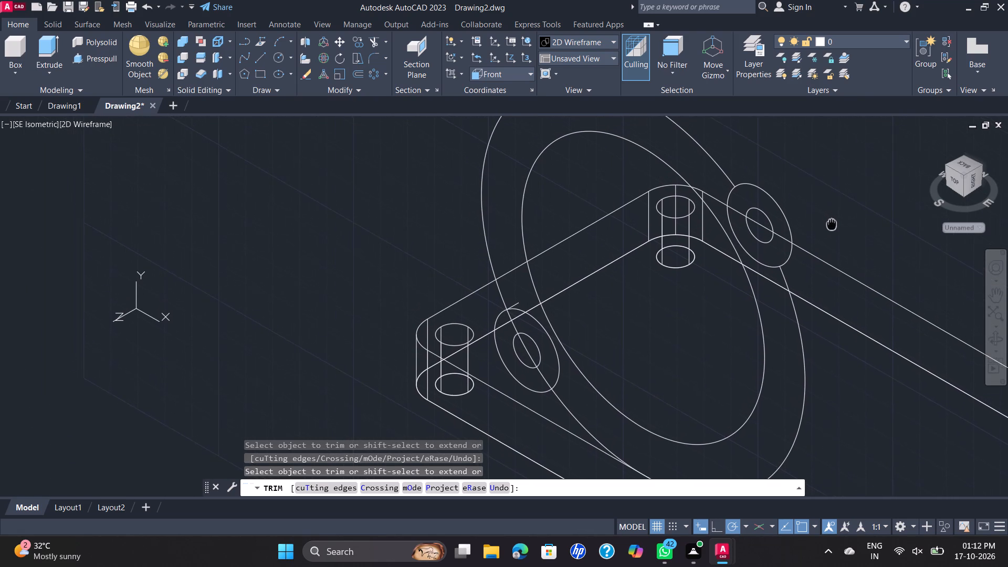
{"action": "middle_click_drag", "start_coordinate": [832, 225], "coordinate": [843, 289]}
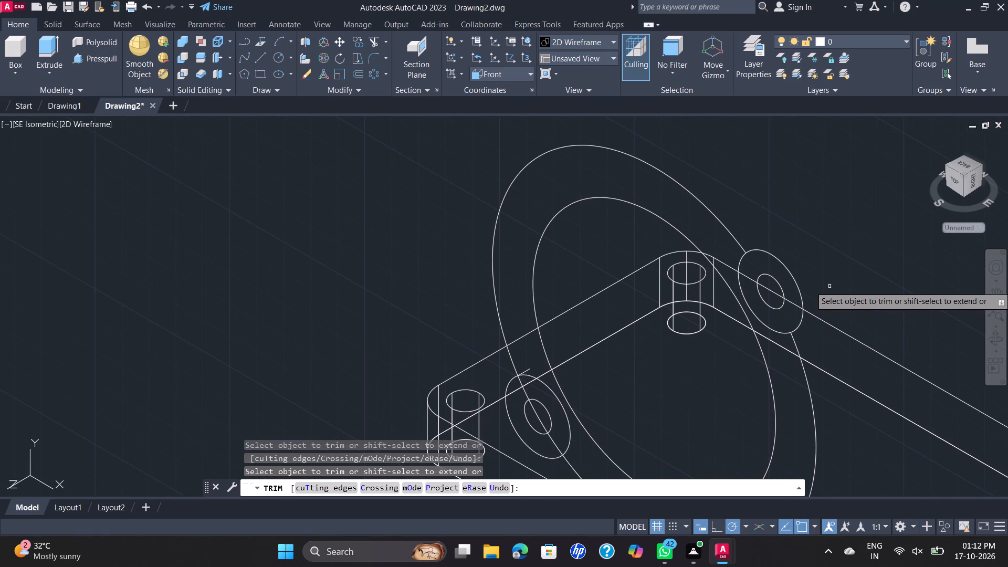
{"action": "scroll", "coordinate": [829, 286], "scroll_direction": "down", "scroll_amount": 2}
{"action": "middle_click_drag", "start_coordinate": [844, 279], "coordinate": [802, 255]}
{"action": "scroll", "coordinate": [844, 278], "scroll_direction": "up", "scroll_amount": 1}
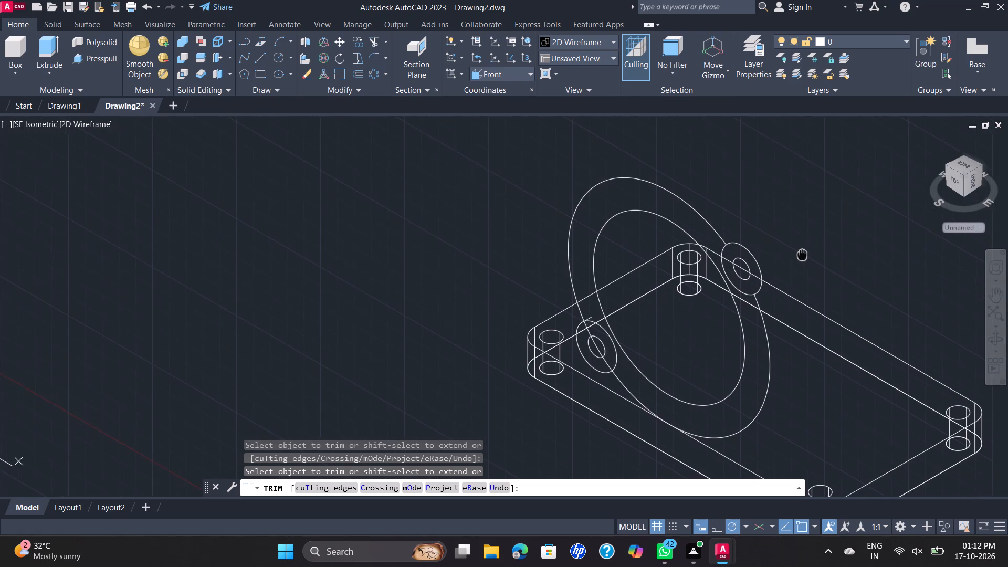
{"action": "middle_click_drag", "start_coordinate": [802, 255], "coordinate": [800, 254]}
{"action": "scroll", "coordinate": [800, 249], "scroll_direction": "up", "scroll_amount": 2}
{"action": "scroll", "coordinate": [800, 248], "scroll_direction": "down", "scroll_amount": 2}
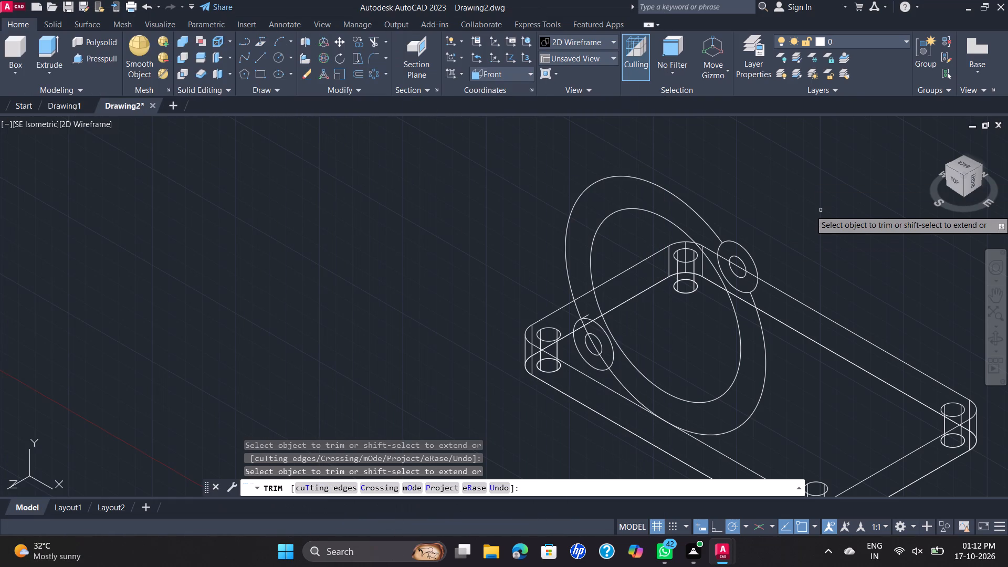
{"action": "scroll", "coordinate": [598, 350], "scroll_direction": "up", "scroll_amount": 2}
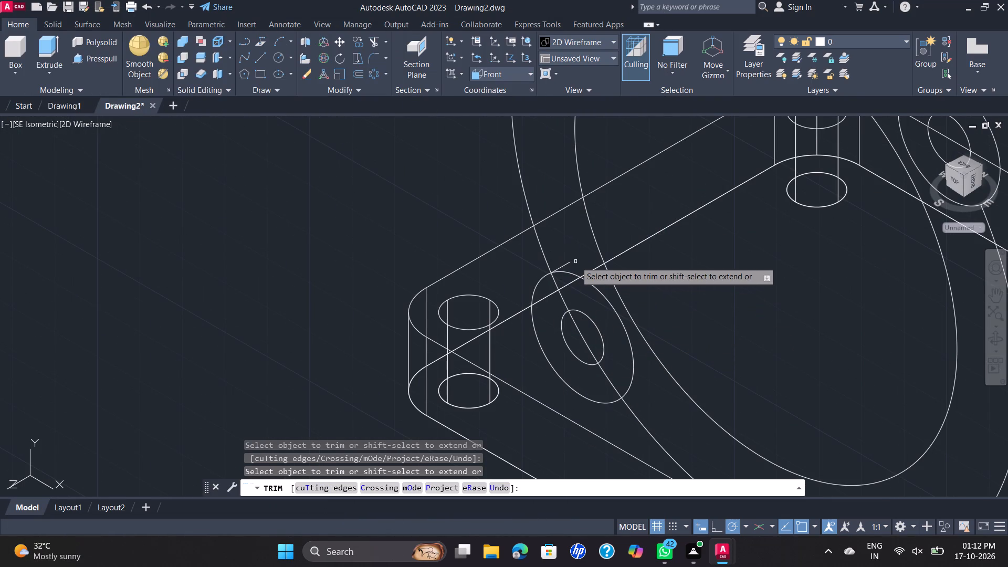
{"action": "scroll", "coordinate": [566, 264], "scroll_direction": "up", "scroll_amount": 3}
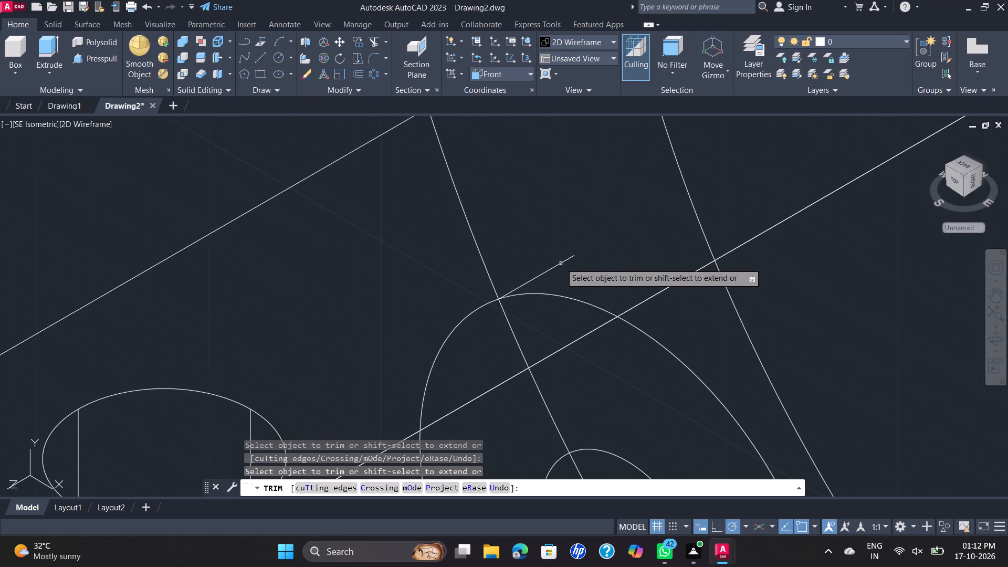
{"action": "scroll", "coordinate": [563, 264], "scroll_direction": "up", "scroll_amount": 3}
{"action": "scroll", "coordinate": [551, 261], "scroll_direction": "down", "scroll_amount": 6}
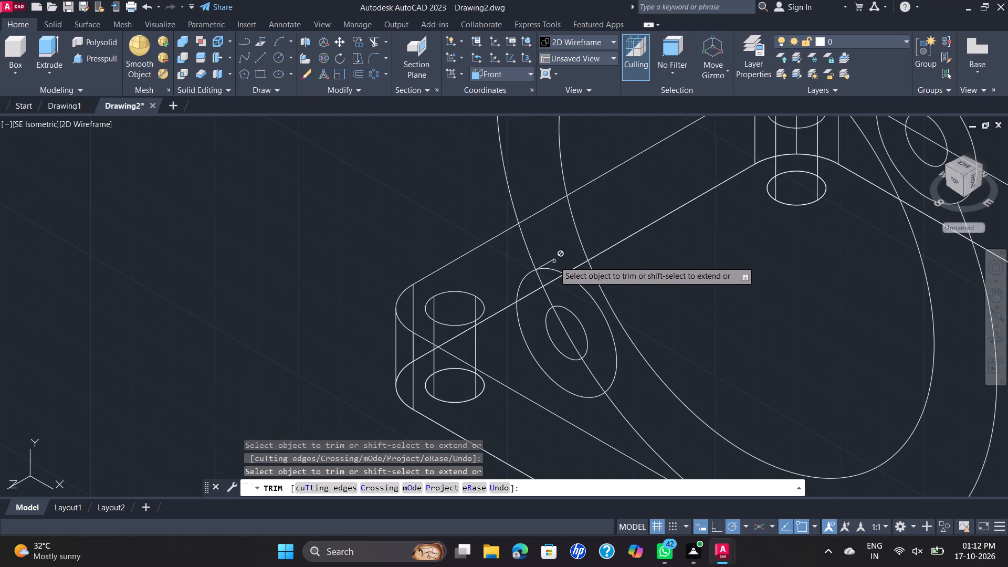
{"action": "scroll", "coordinate": [565, 267], "scroll_direction": "down", "scroll_amount": 1}
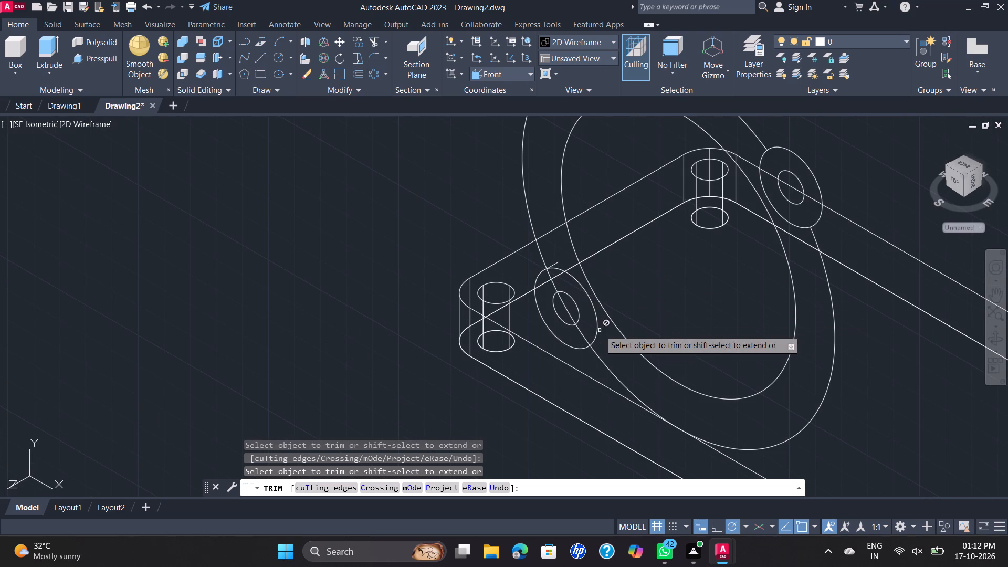
{"action": "scroll", "coordinate": [600, 330], "scroll_direction": "down", "scroll_amount": 2}
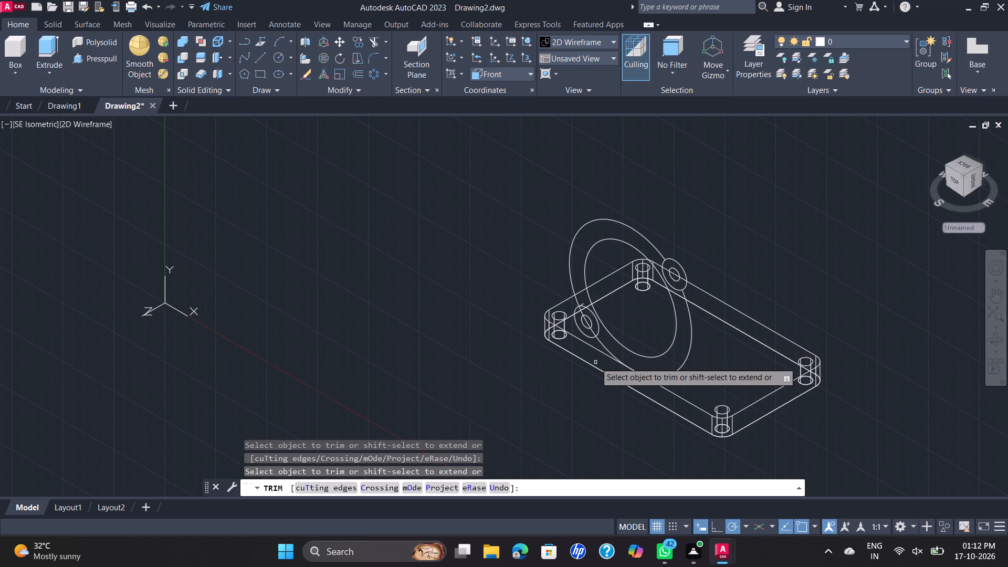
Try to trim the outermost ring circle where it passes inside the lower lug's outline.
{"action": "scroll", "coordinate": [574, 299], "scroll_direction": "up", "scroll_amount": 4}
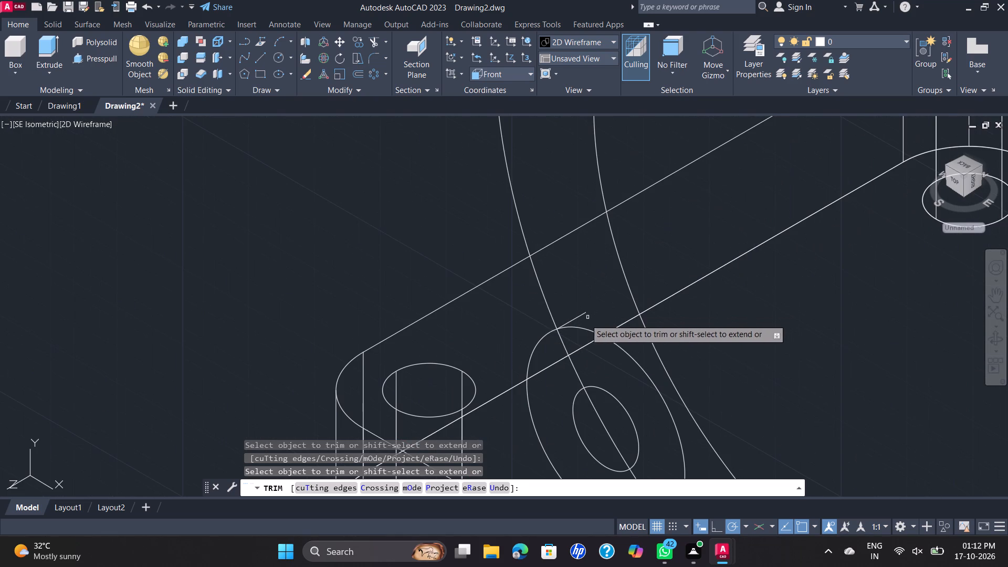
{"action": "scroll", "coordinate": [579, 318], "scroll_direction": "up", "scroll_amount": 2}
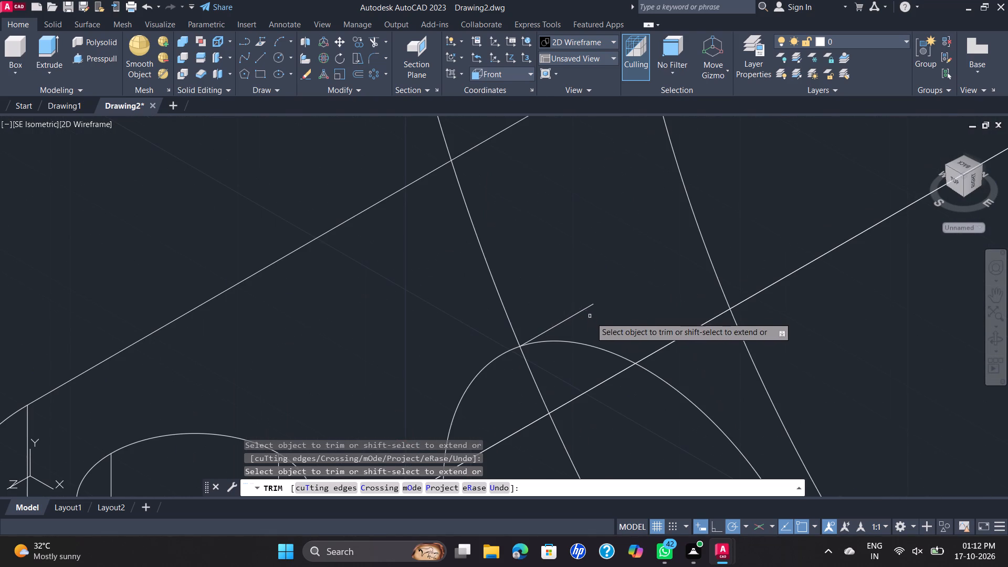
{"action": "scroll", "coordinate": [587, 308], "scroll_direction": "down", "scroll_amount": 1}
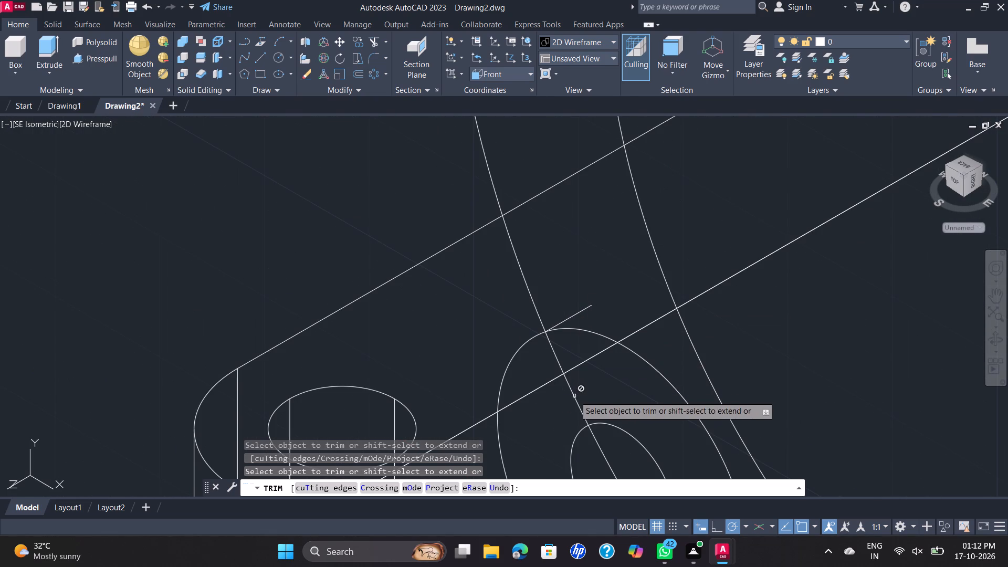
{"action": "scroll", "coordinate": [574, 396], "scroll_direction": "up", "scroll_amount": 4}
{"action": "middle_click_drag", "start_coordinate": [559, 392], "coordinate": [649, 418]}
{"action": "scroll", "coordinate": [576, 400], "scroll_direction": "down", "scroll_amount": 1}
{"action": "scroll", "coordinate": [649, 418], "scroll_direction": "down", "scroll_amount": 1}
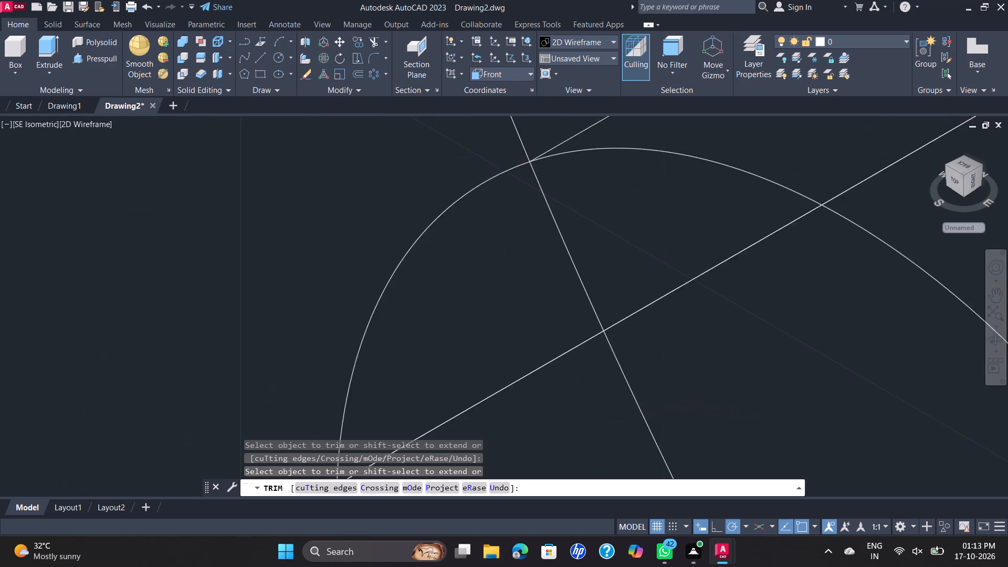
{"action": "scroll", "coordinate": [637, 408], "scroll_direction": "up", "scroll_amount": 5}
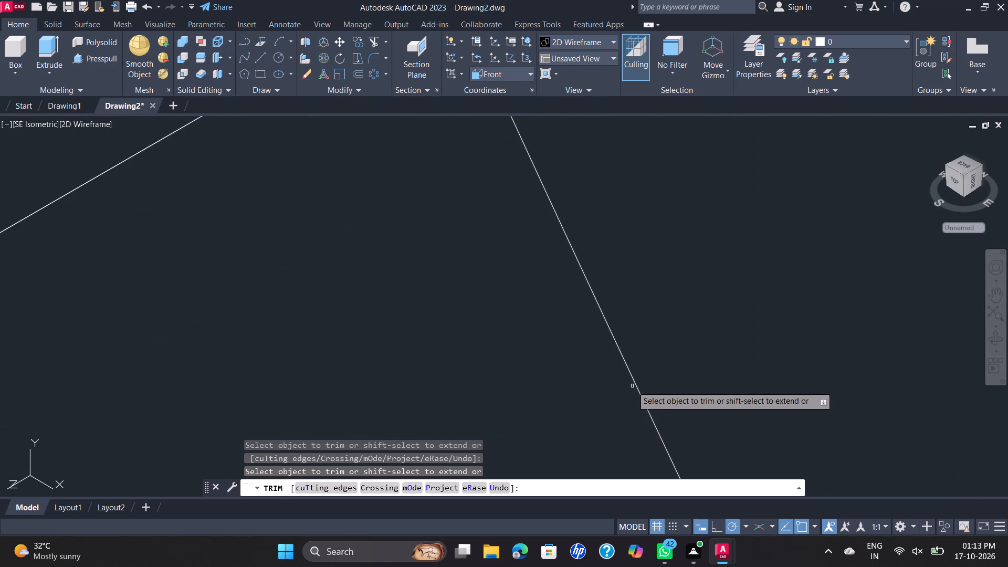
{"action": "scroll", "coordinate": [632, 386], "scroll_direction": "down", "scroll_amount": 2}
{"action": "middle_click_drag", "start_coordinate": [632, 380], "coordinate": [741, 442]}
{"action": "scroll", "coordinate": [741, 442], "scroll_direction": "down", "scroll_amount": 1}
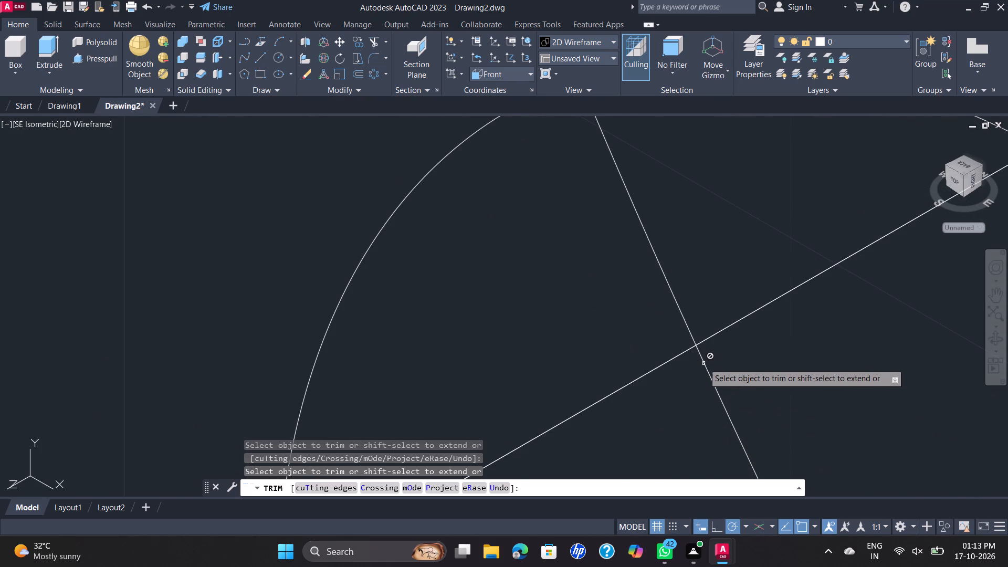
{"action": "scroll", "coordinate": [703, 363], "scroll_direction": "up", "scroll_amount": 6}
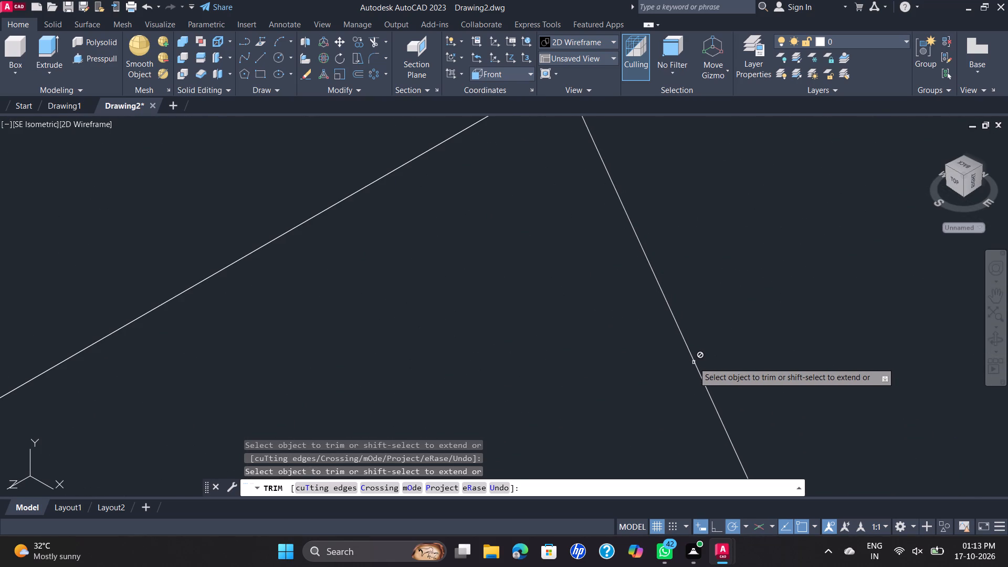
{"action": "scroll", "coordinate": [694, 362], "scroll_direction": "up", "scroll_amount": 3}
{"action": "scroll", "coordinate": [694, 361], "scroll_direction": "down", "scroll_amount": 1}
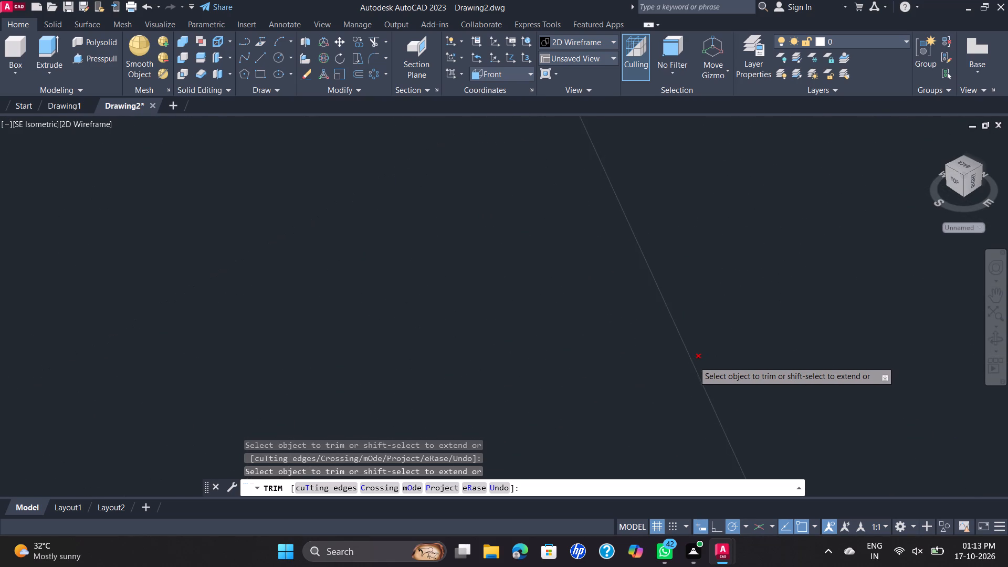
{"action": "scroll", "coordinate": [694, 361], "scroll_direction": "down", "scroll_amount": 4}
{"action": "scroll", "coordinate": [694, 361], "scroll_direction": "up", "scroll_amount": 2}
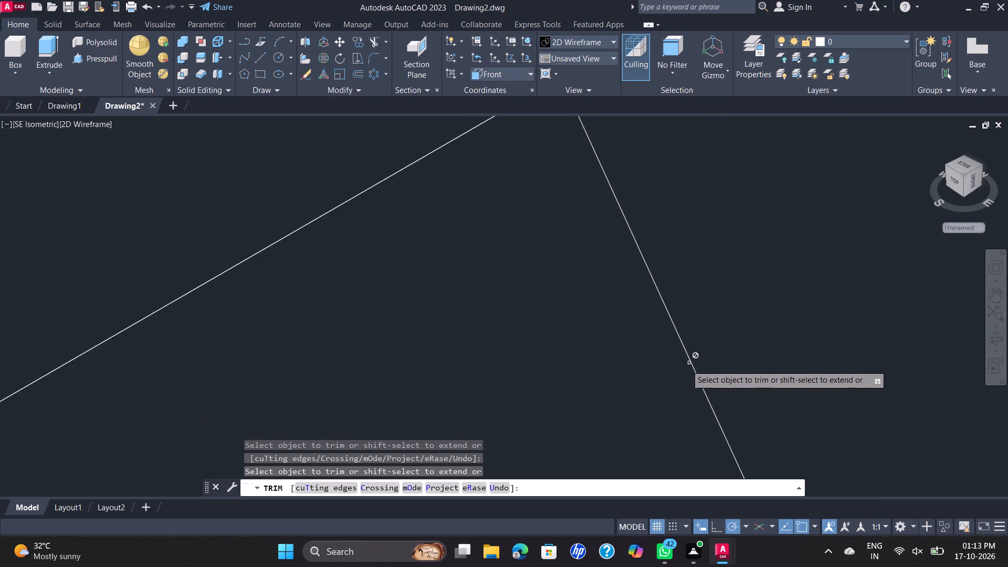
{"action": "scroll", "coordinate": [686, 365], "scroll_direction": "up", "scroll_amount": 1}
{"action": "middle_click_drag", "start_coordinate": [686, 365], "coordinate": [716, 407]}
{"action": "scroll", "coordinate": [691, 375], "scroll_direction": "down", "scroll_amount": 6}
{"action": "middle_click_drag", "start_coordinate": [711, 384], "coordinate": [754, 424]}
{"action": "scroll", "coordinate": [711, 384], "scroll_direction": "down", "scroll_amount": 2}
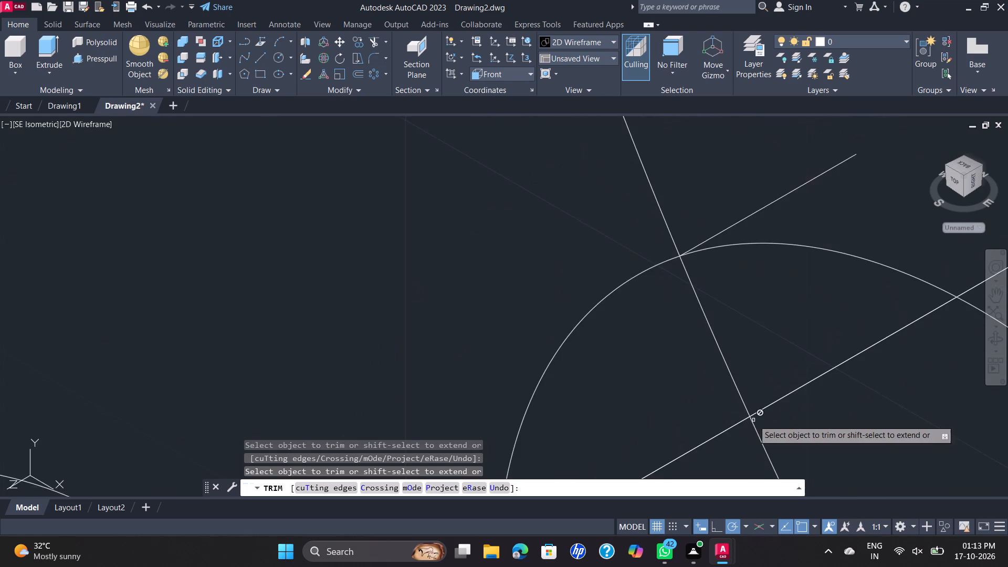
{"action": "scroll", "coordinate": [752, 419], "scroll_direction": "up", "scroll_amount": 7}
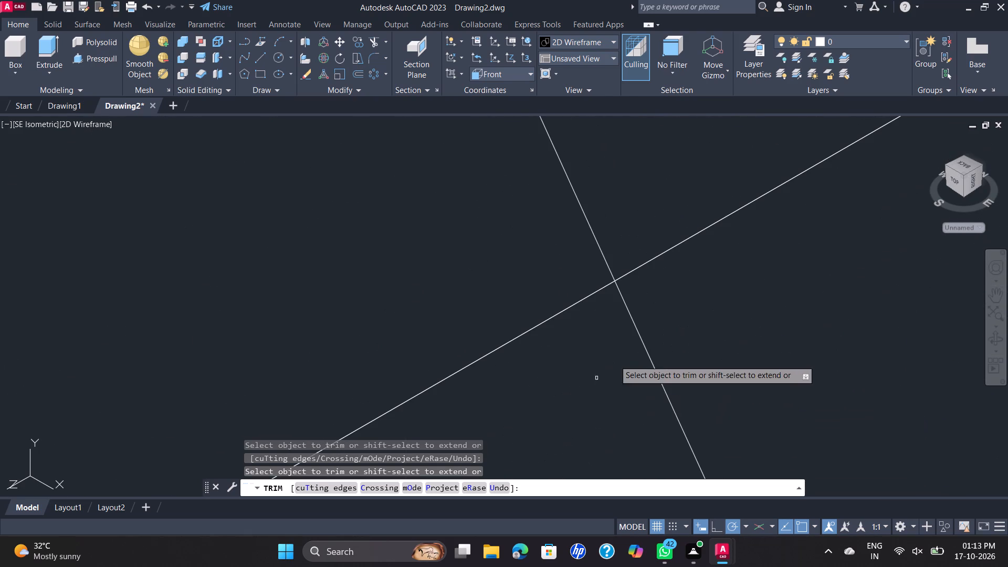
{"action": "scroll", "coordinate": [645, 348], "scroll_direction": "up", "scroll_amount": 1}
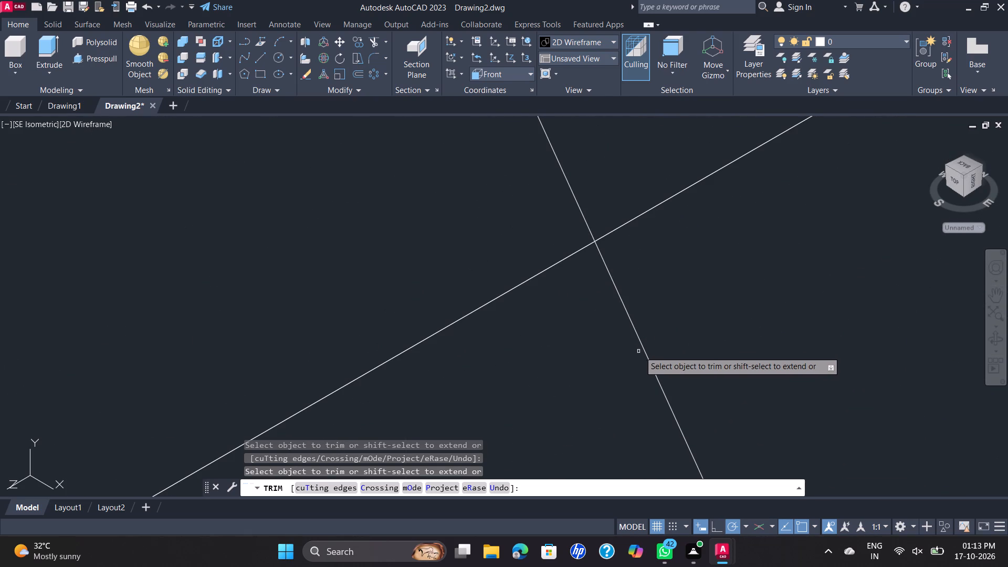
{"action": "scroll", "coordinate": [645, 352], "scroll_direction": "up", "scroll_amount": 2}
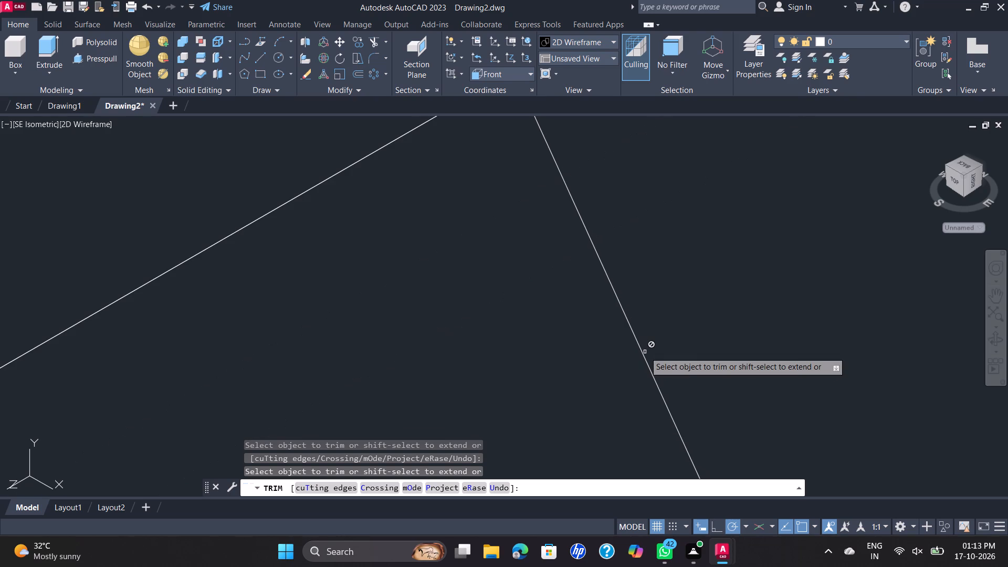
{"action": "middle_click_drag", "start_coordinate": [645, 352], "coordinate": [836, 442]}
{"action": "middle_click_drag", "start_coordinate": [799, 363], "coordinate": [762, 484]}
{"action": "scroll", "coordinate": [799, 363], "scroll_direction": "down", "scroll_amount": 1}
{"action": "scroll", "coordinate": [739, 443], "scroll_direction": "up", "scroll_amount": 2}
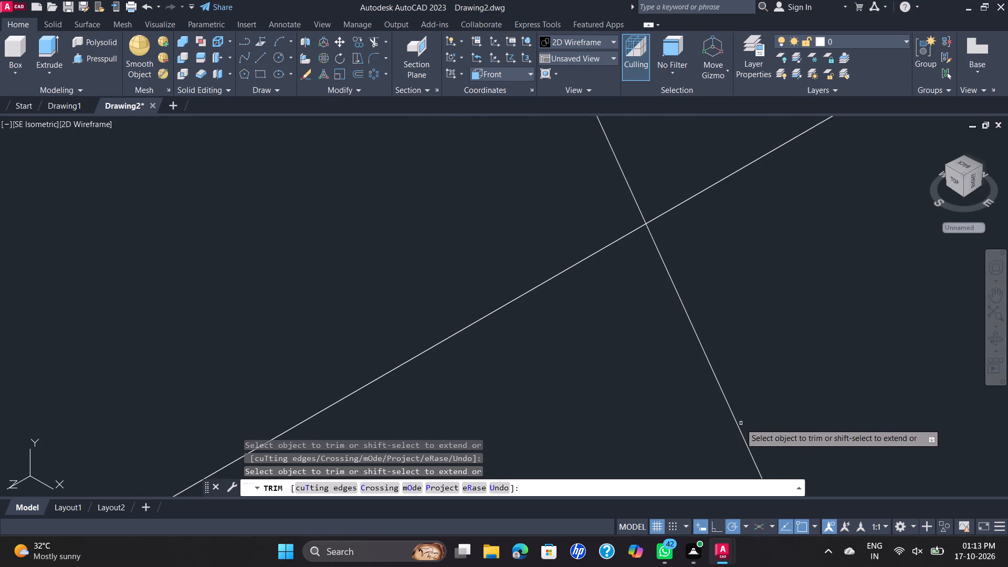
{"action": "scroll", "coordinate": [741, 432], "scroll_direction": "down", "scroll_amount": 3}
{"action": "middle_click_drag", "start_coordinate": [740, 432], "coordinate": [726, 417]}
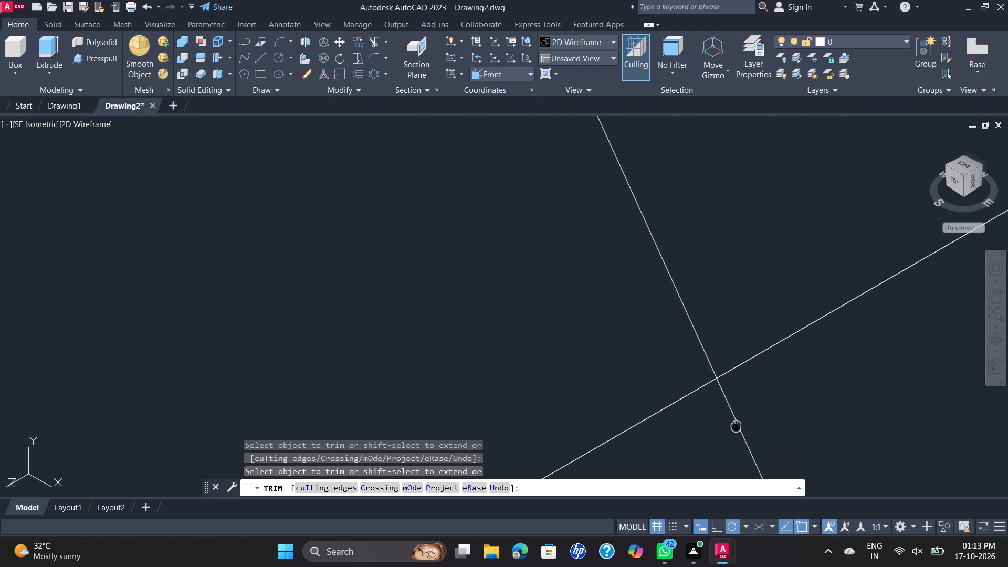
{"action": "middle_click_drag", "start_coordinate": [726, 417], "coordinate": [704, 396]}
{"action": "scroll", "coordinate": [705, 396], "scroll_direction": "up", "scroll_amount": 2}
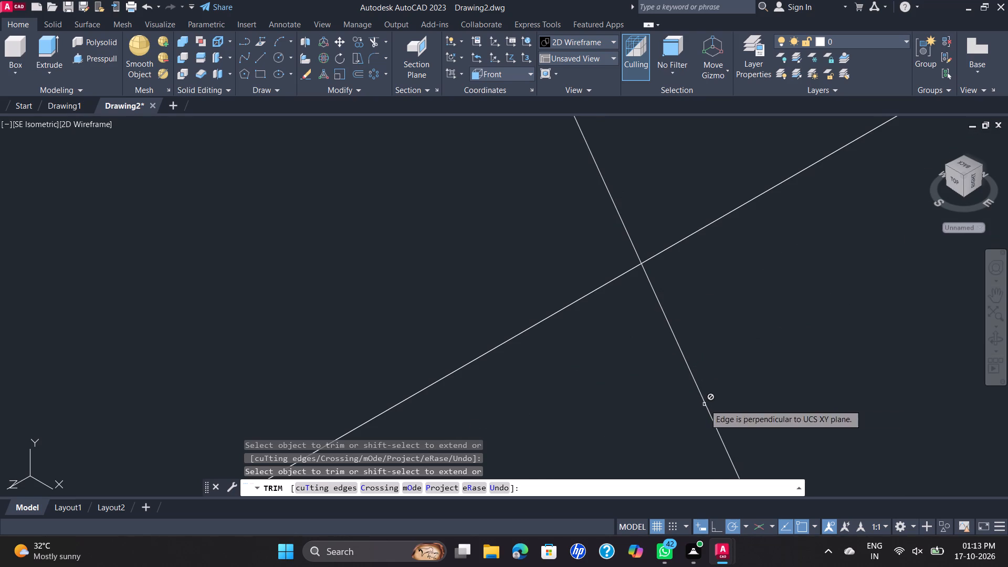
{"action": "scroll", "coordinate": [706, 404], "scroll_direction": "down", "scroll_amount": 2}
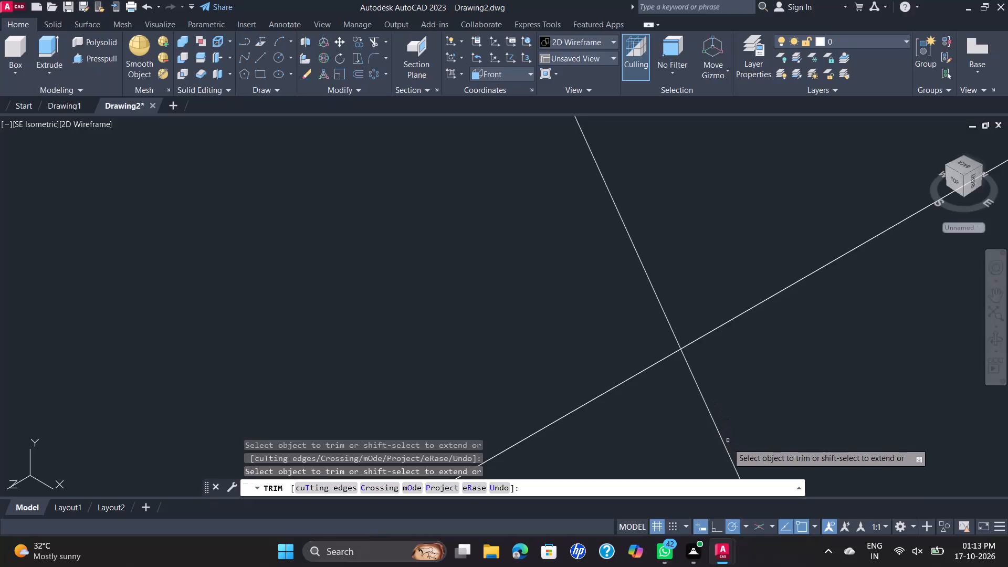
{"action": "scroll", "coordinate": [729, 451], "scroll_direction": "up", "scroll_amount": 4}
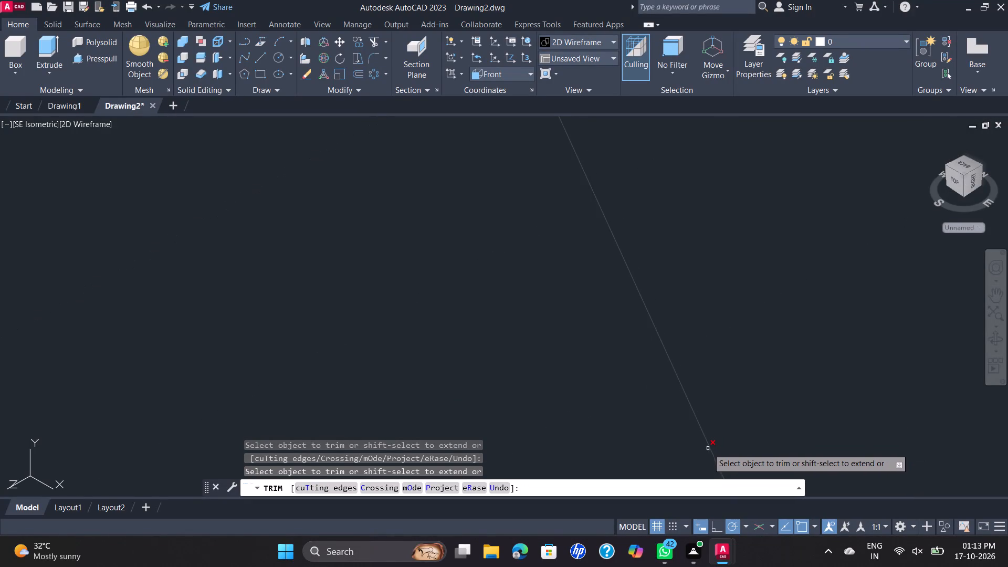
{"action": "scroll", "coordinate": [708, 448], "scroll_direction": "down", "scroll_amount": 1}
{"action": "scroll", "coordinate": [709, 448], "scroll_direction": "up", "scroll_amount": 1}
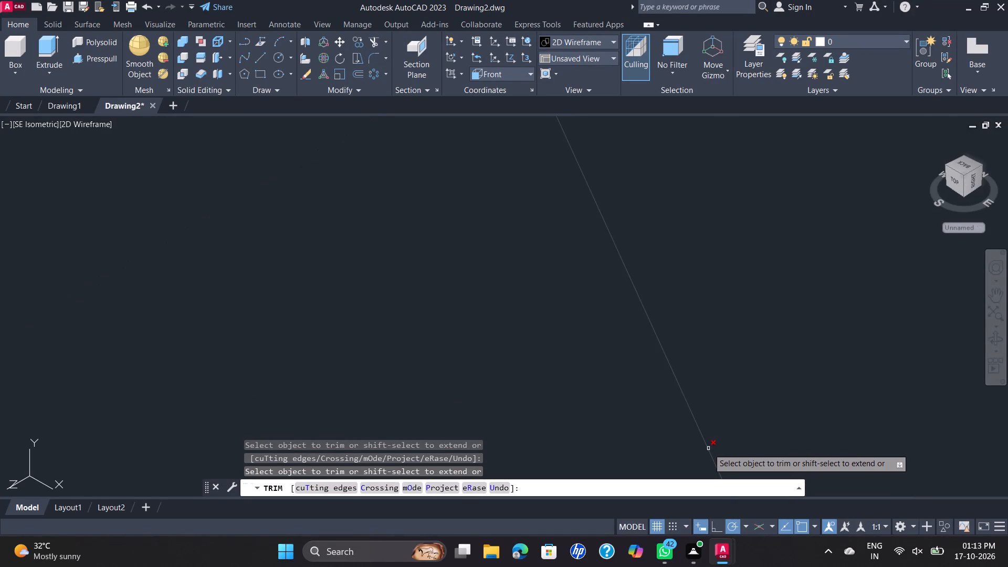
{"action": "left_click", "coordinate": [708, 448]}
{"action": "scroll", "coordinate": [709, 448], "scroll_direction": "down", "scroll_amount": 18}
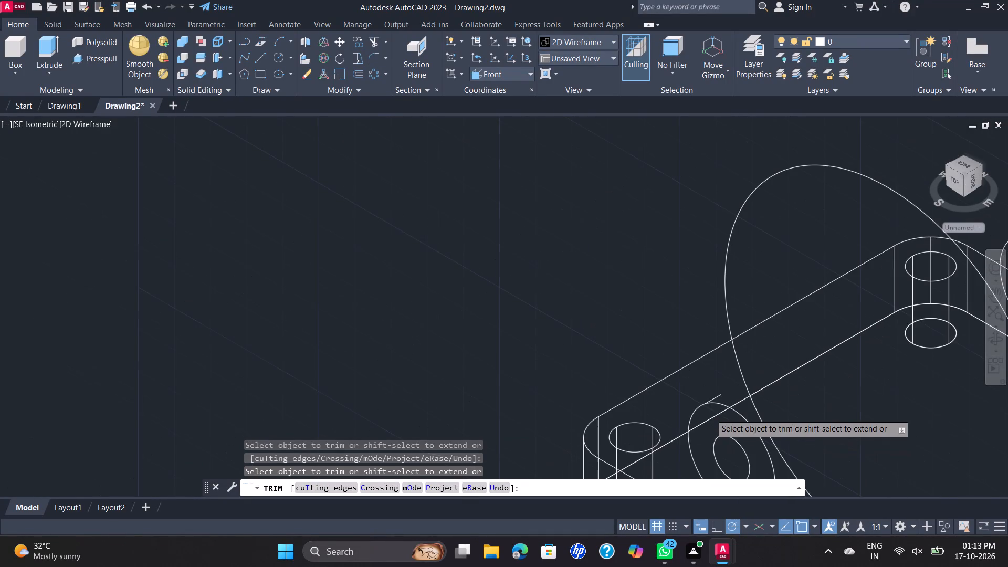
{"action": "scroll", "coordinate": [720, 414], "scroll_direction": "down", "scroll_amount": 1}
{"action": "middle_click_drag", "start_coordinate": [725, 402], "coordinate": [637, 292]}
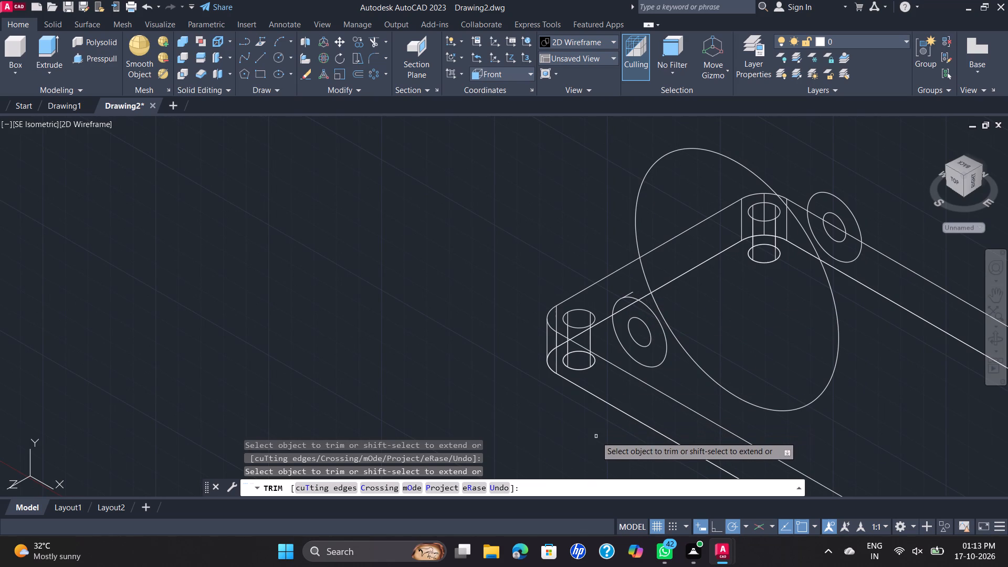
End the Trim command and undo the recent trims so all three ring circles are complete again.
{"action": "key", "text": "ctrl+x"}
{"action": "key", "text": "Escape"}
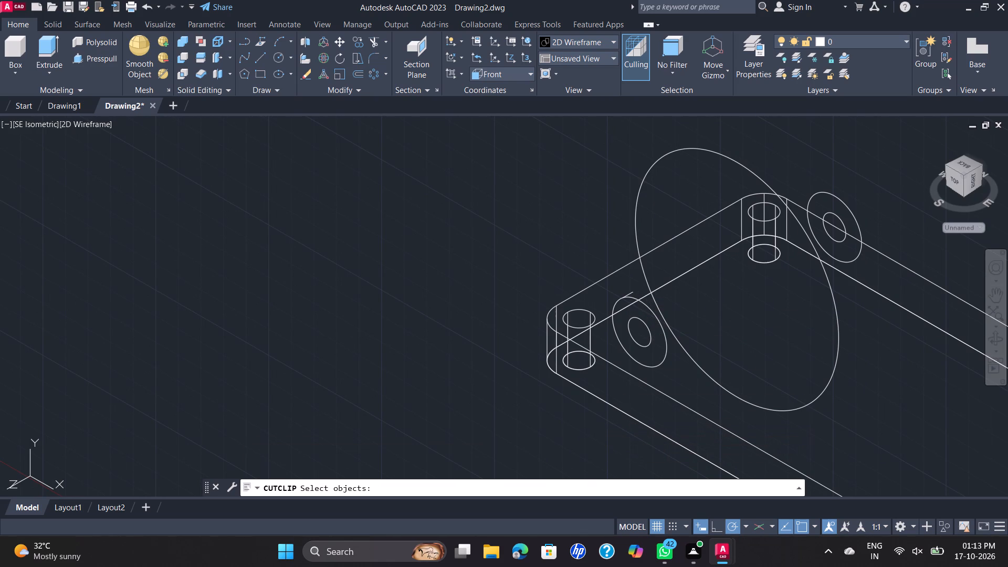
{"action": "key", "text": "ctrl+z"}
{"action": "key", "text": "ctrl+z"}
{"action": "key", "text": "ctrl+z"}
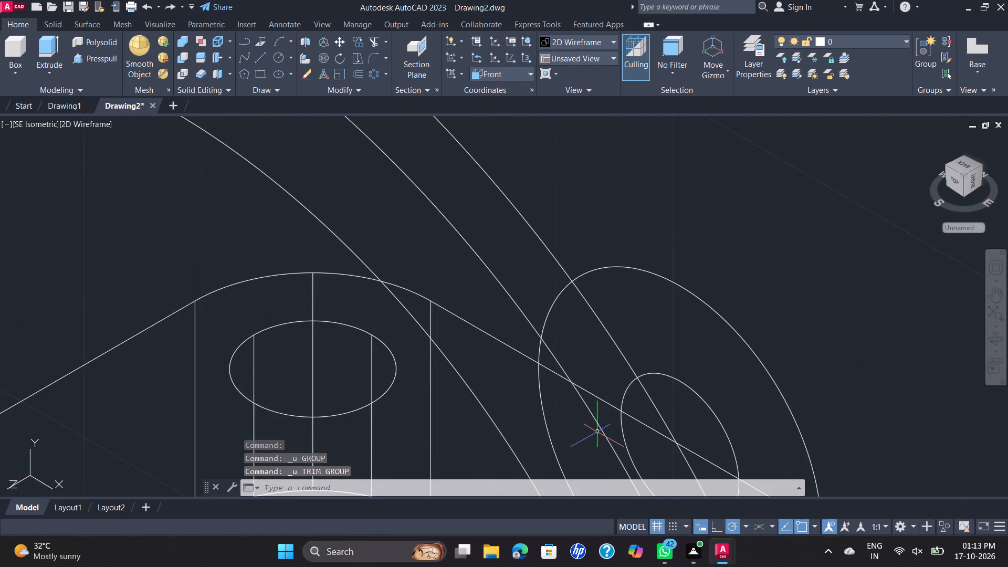
Erase the short line at the top of the lower lug.
{"action": "scroll", "coordinate": [612, 409], "scroll_direction": "down", "scroll_amount": 5}
{"action": "middle_click_drag", "start_coordinate": [611, 409], "coordinate": [657, 263]}
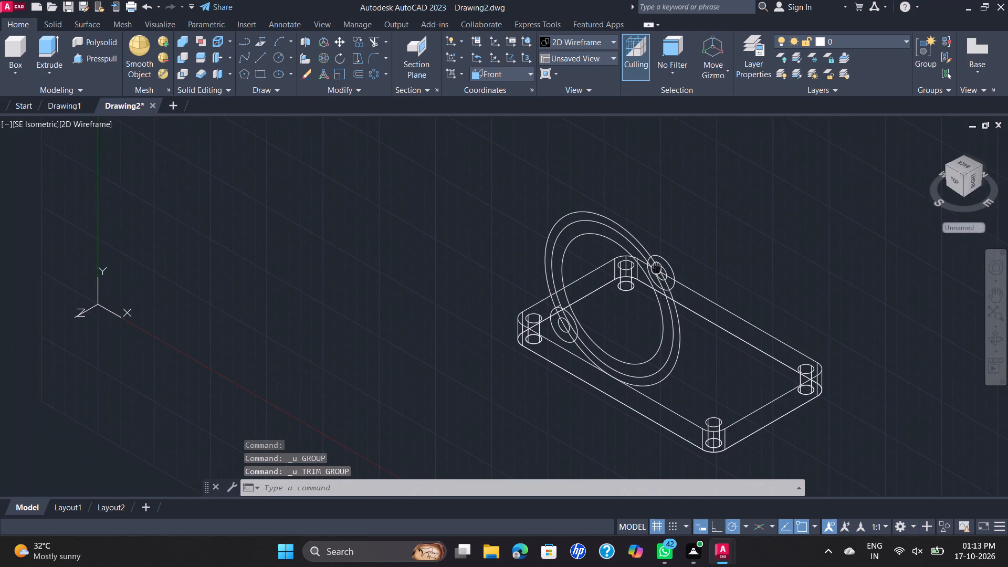
{"action": "scroll", "coordinate": [550, 286], "scroll_direction": "up", "scroll_amount": 3}
{"action": "scroll", "coordinate": [573, 289], "scroll_direction": "down", "scroll_amount": 1}
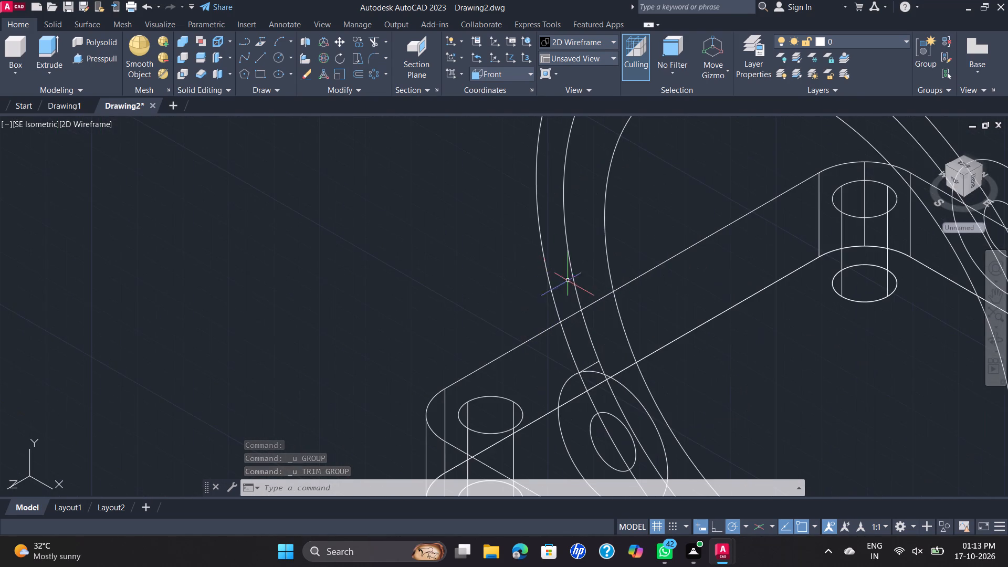
{"action": "middle_click_drag", "start_coordinate": [698, 366], "coordinate": [629, 331]}
{"action": "scroll", "coordinate": [629, 331], "scroll_direction": "down", "scroll_amount": 1}
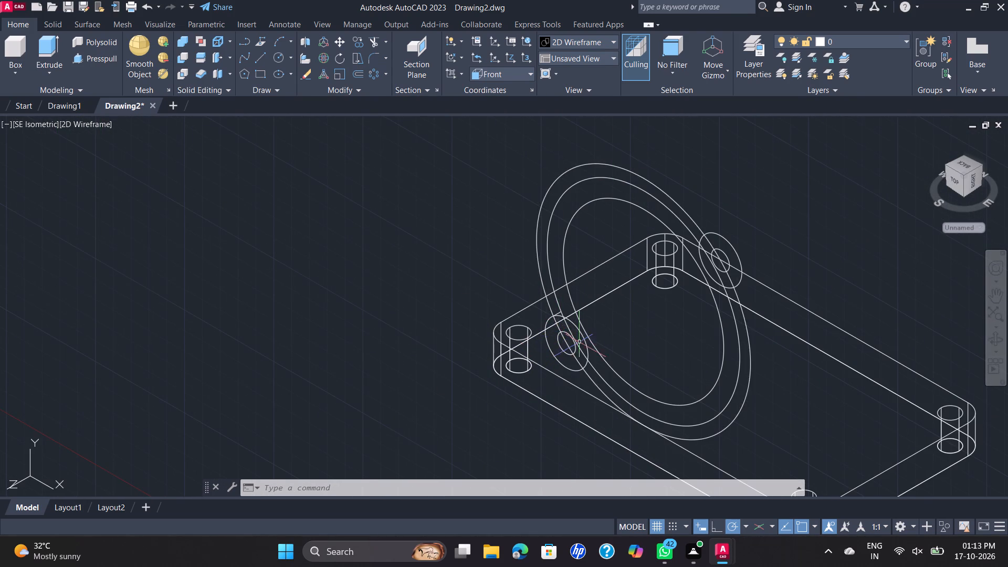
{"action": "scroll", "coordinate": [570, 357], "scroll_direction": "up", "scroll_amount": 3}
{"action": "scroll", "coordinate": [569, 109], "scroll_direction": "down", "scroll_amount": 1}
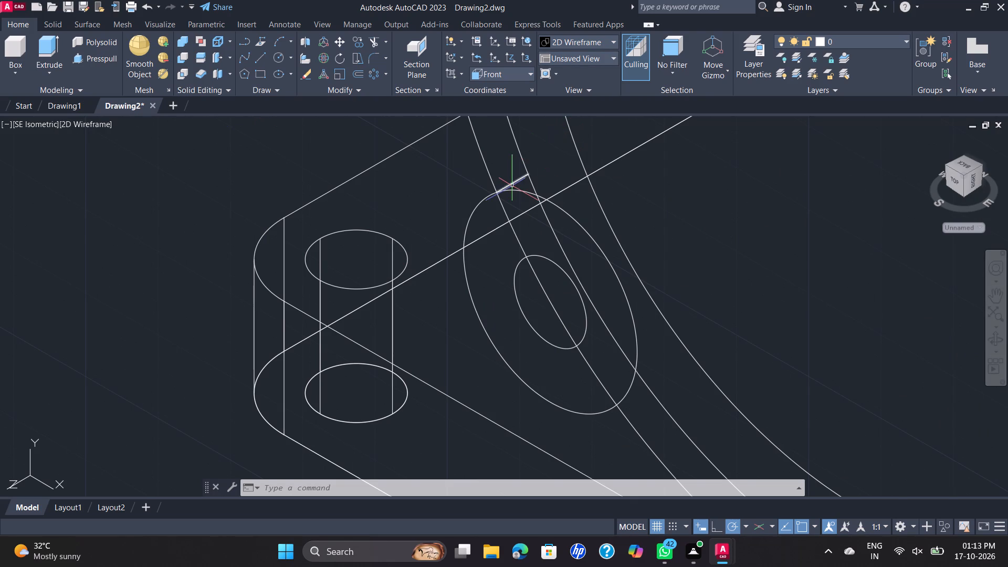
{"action": "left_click", "coordinate": [512, 185]}
{"action": "key", "text": "Delete"}
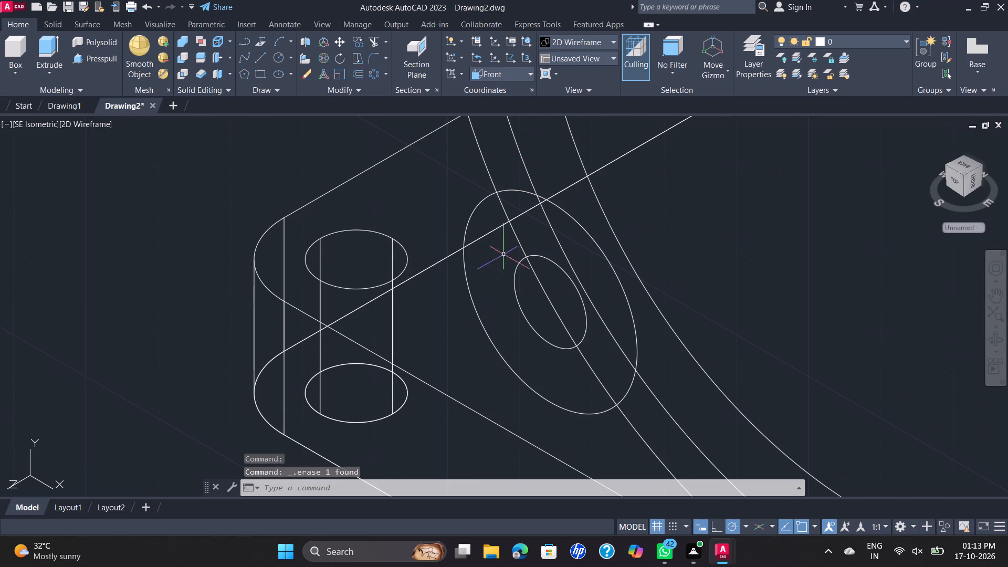
Trim away the outermost and middle ring circles where they pass inside the outline and hole of the lug nearer the base plate.
{"action": "scroll", "coordinate": [411, 195], "scroll_direction": "down", "scroll_amount": 2}
{"action": "scroll", "coordinate": [484, 208], "scroll_direction": "down", "scroll_amount": 1}
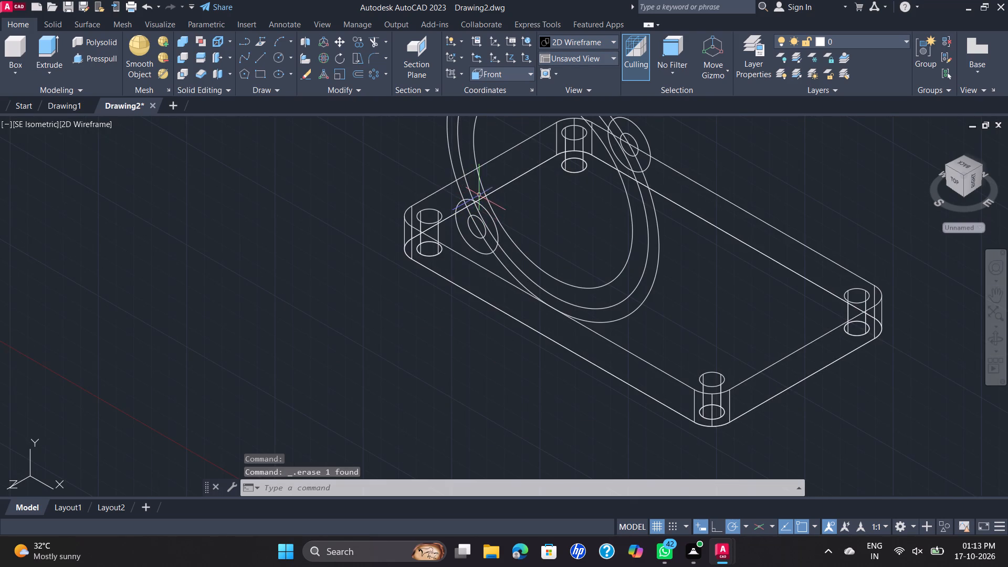
{"action": "scroll", "coordinate": [485, 211], "scroll_direction": "down", "scroll_amount": 1}
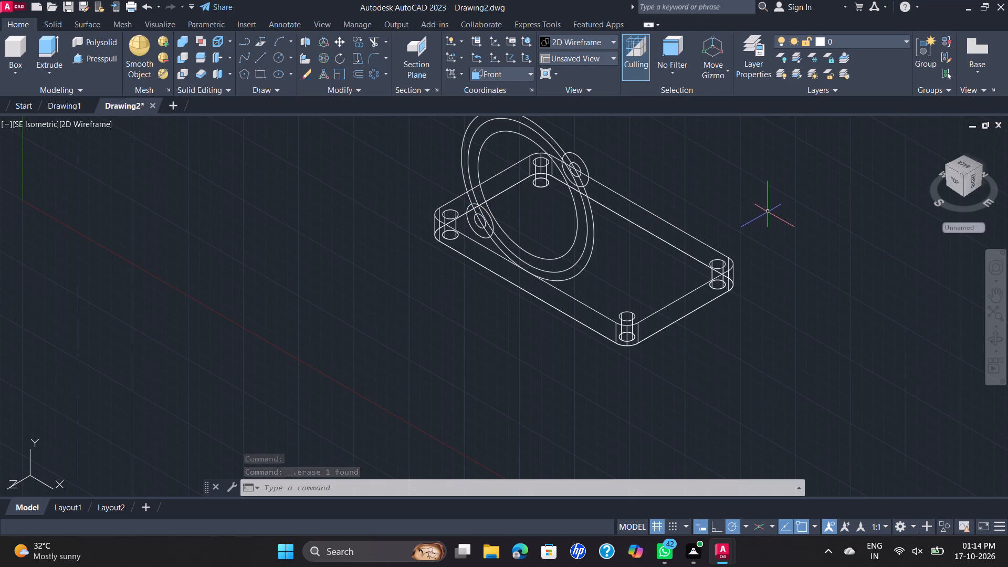
{"action": "middle_click_drag", "start_coordinate": [768, 212], "coordinate": [577, 248], "text": "shift"}
{"action": "scroll", "coordinate": [767, 212], "scroll_direction": "down", "scroll_amount": 1, "text": "shift"}
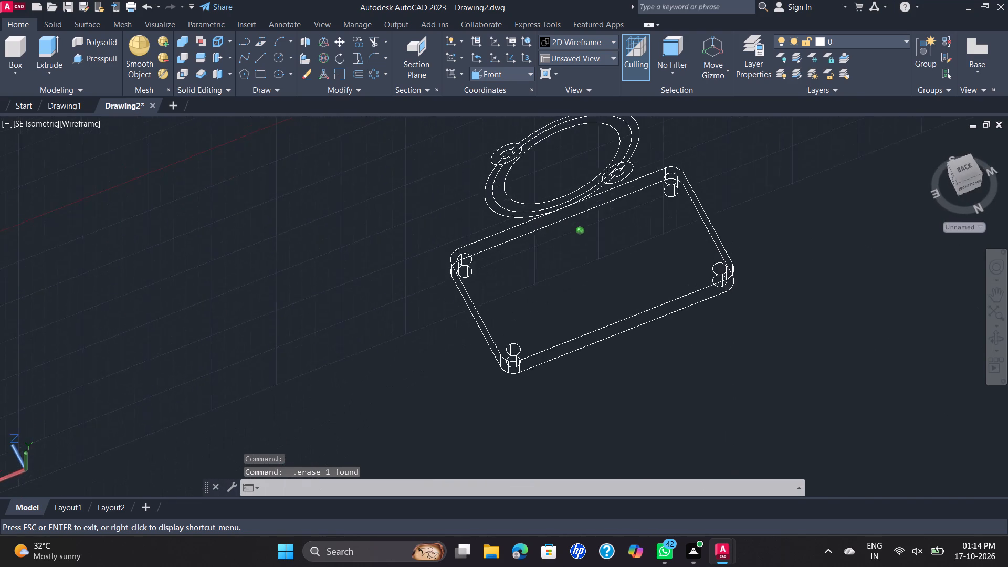
{"action": "middle_click_drag", "start_coordinate": [577, 248], "coordinate": [543, 222], "text": "shift"}
{"action": "scroll", "coordinate": [635, 191], "scroll_direction": "up", "scroll_amount": 4}
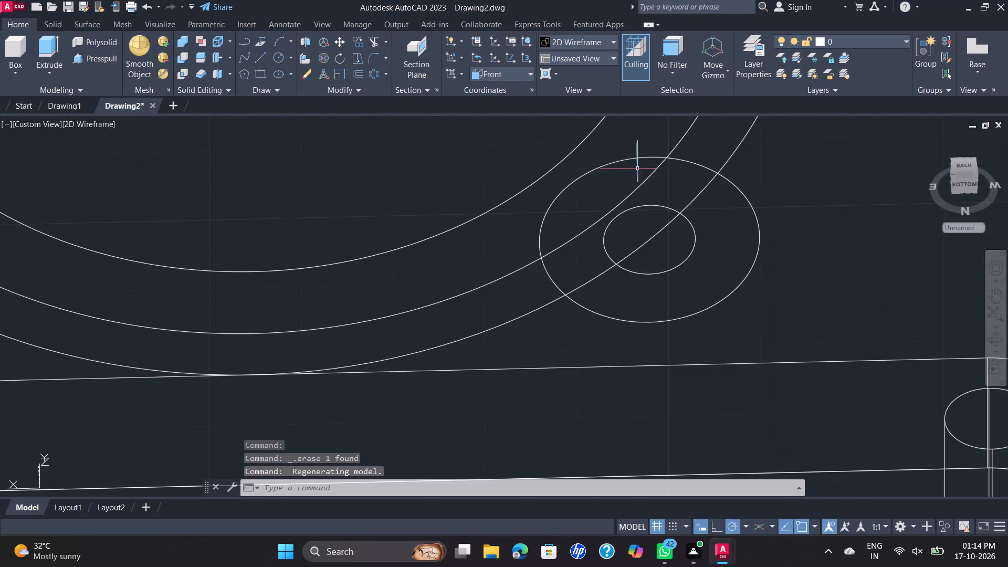
{"action": "middle_click_drag", "start_coordinate": [637, 169], "coordinate": [688, 280]}
{"action": "scroll", "coordinate": [690, 269], "scroll_direction": "down", "scroll_amount": 3}
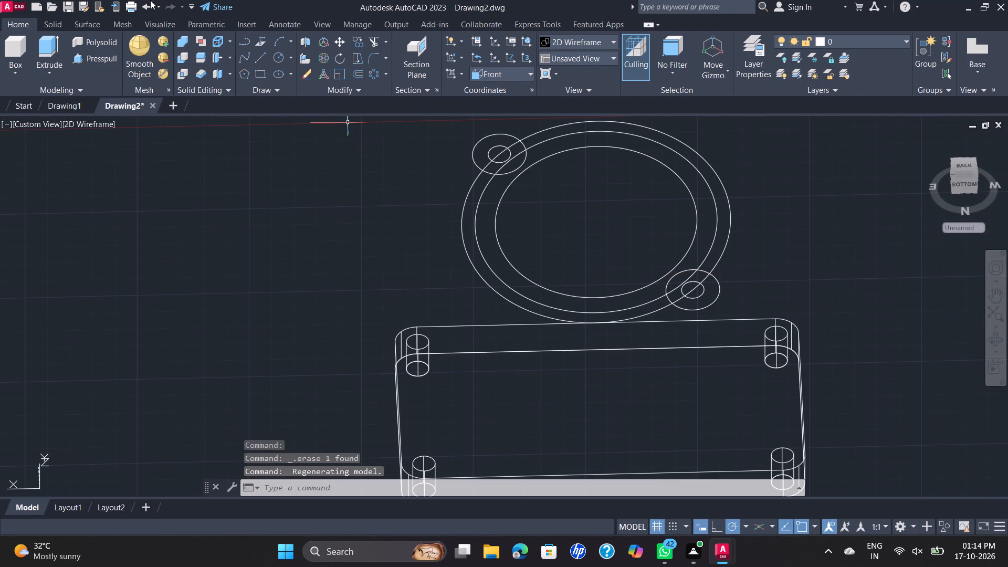
{"action": "left_click", "coordinate": [370, 40]}
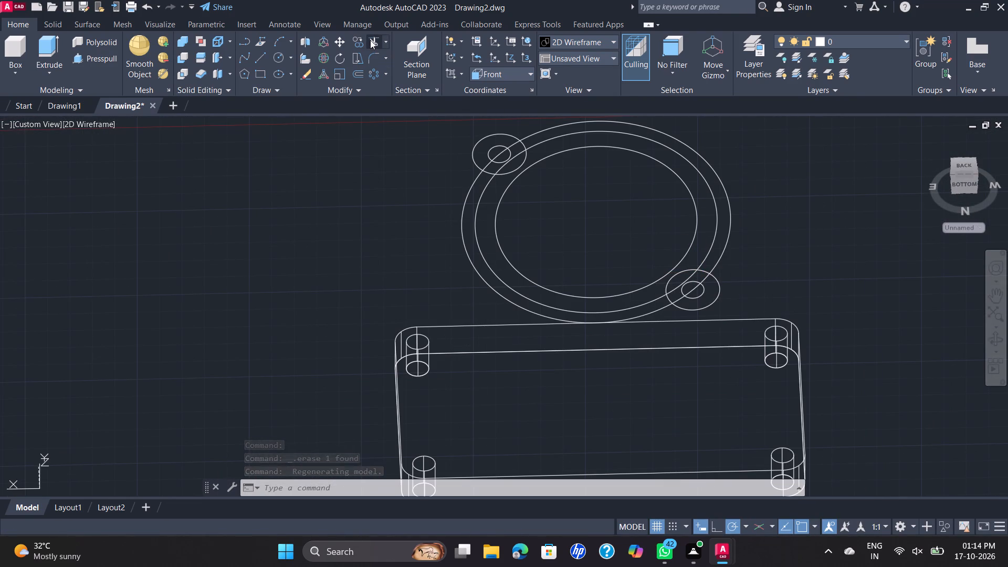
{"action": "scroll", "coordinate": [701, 290], "scroll_direction": "up", "scroll_amount": 2}
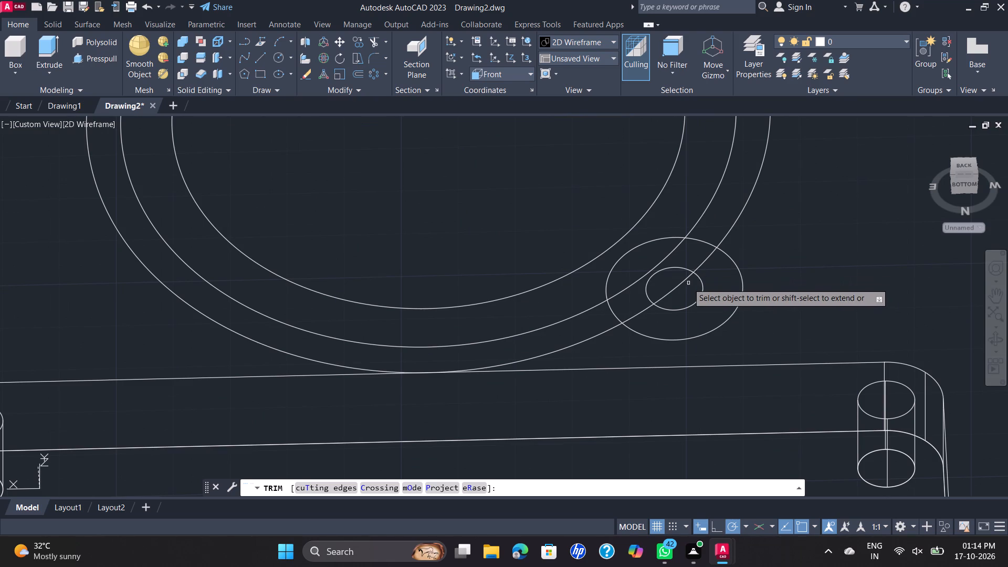
{"action": "scroll", "coordinate": [677, 286], "scroll_direction": "up", "scroll_amount": 2}
{"action": "left_click", "coordinate": [669, 287]}
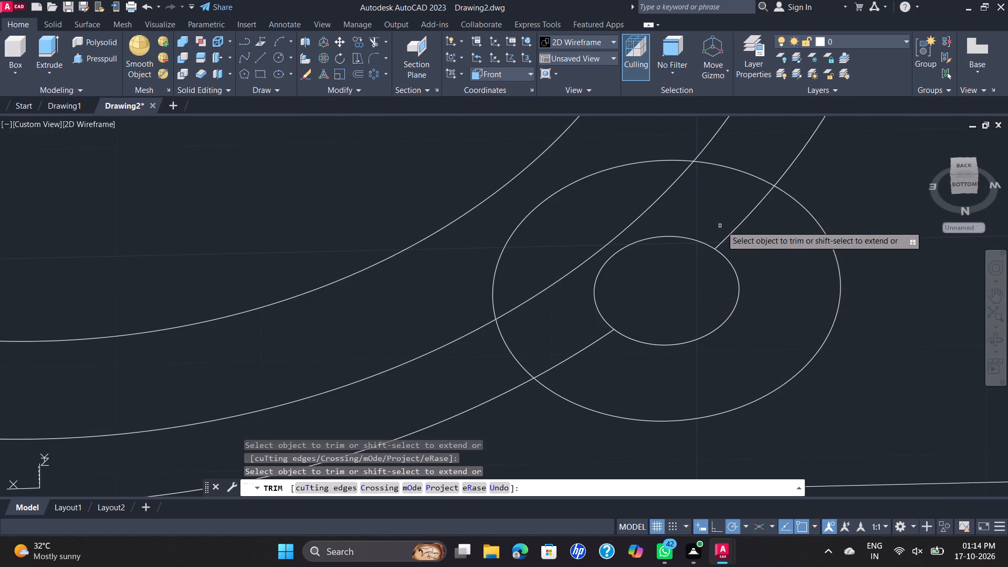
{"action": "left_click", "coordinate": [732, 230]}
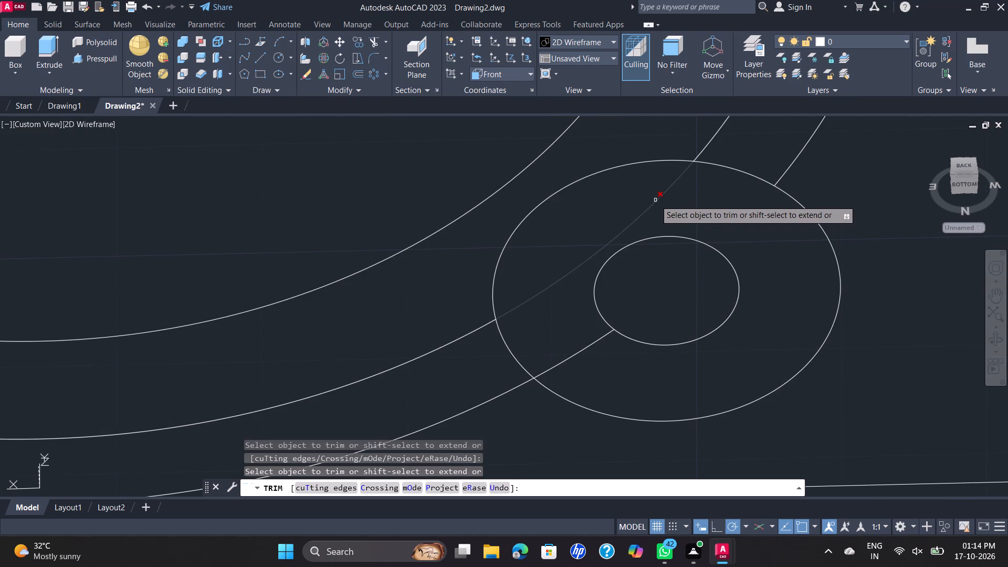
{"action": "left_click", "coordinate": [655, 200]}
{"action": "left_click", "coordinate": [561, 365]}
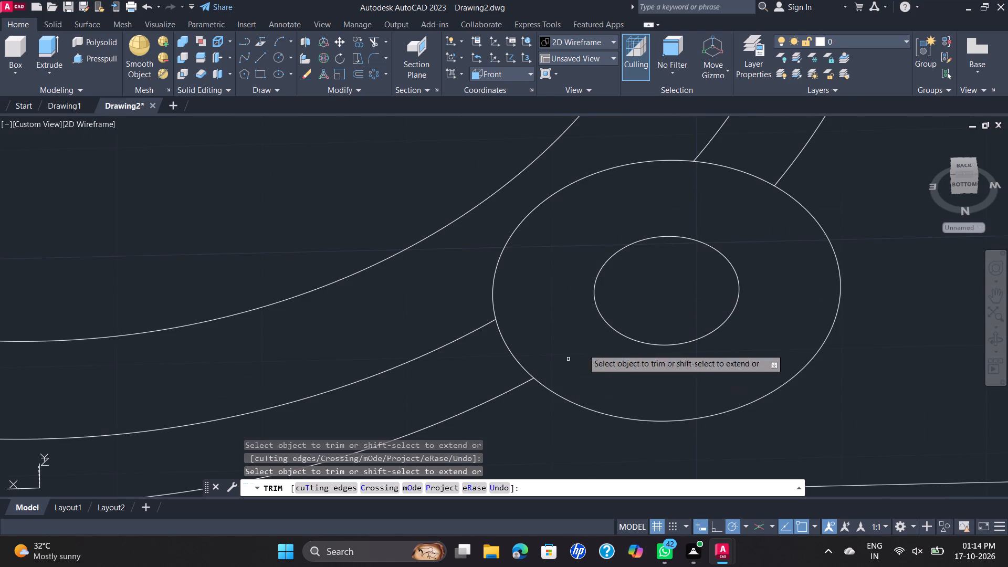
Trim away the middle and outermost ring circles inside the opposite lug's outline and hole, and end the Trim command.
{"action": "scroll", "coordinate": [724, 232], "scroll_direction": "down", "scroll_amount": 4}
{"action": "middle_click_drag", "start_coordinate": [624, 180], "coordinate": [666, 234]}
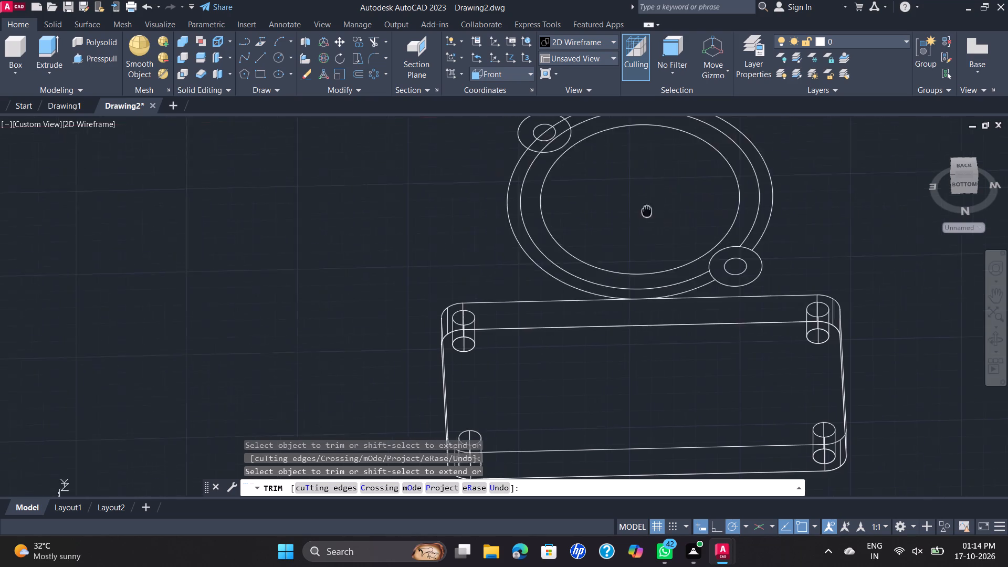
{"action": "middle_click_drag", "start_coordinate": [666, 234], "coordinate": [768, 365]}
{"action": "scroll", "coordinate": [673, 303], "scroll_direction": "up", "scroll_amount": 3}
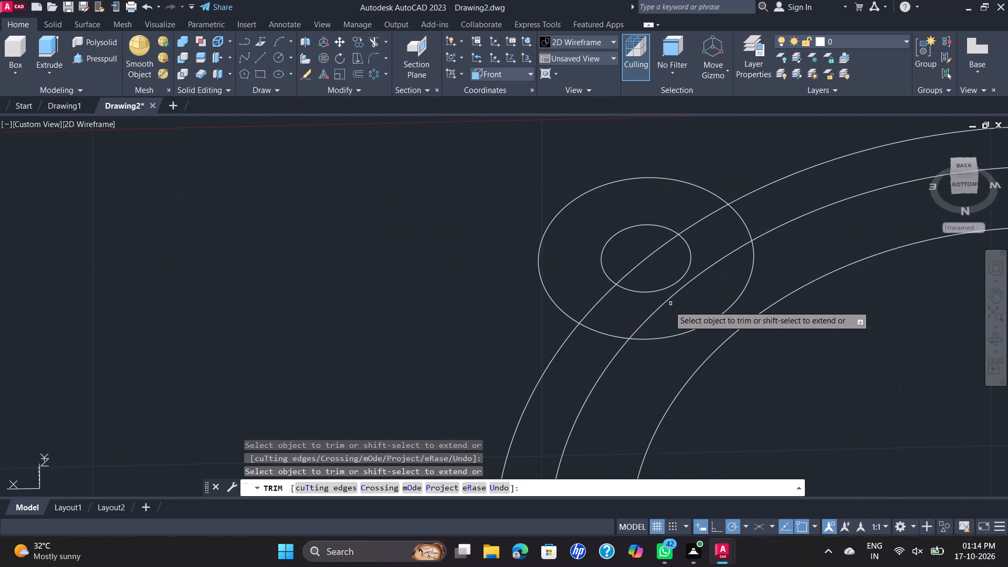
{"action": "left_click", "coordinate": [655, 312]}
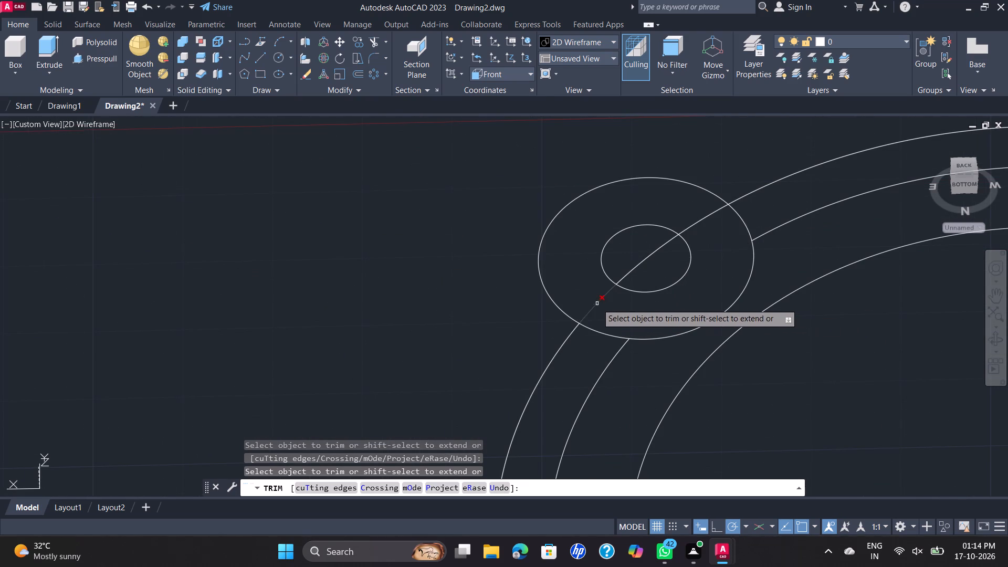
{"action": "left_click", "coordinate": [597, 303]}
{"action": "left_click", "coordinate": [648, 257]}
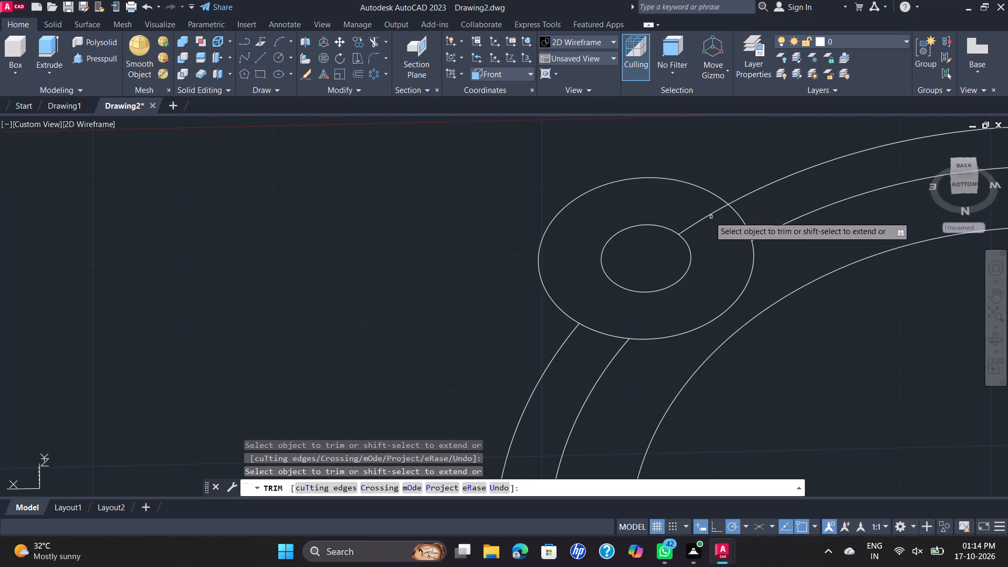
{"action": "left_click", "coordinate": [709, 215]}
{"action": "scroll", "coordinate": [705, 216], "scroll_direction": "down", "scroll_amount": 5}
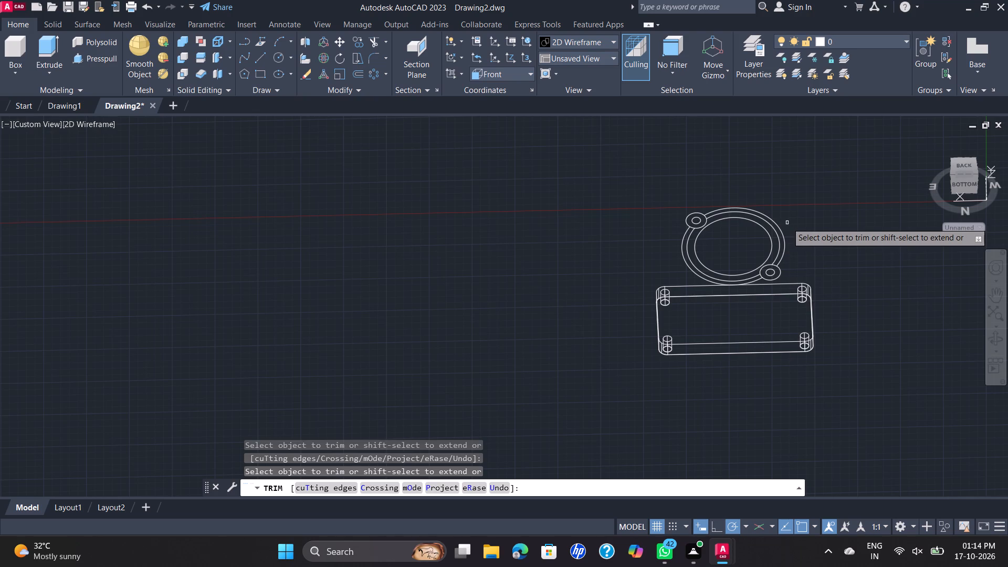
{"action": "key", "text": "Escape"}
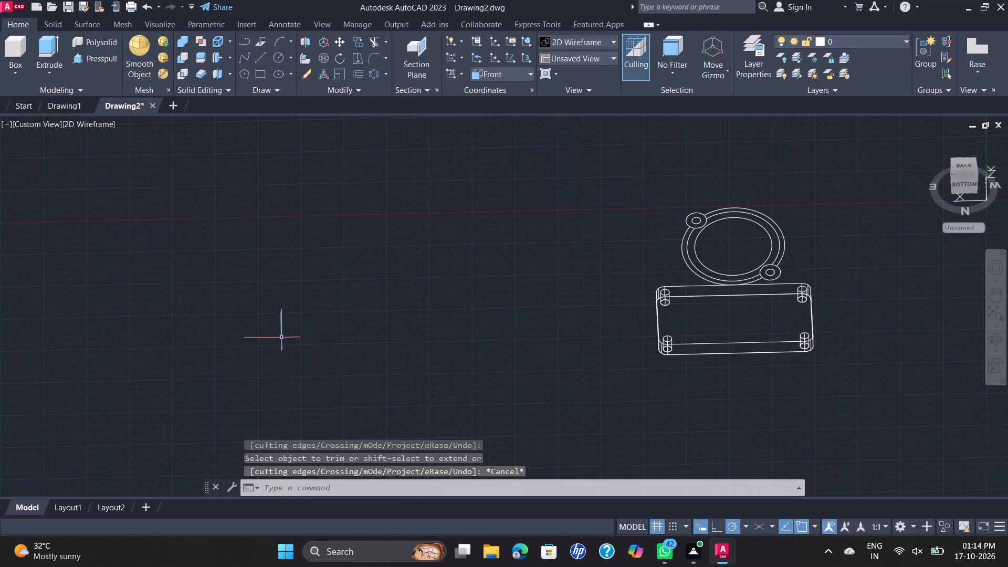
Return the model to the SE Isometric view.
{"action": "left_click", "coordinate": [26, 113]}
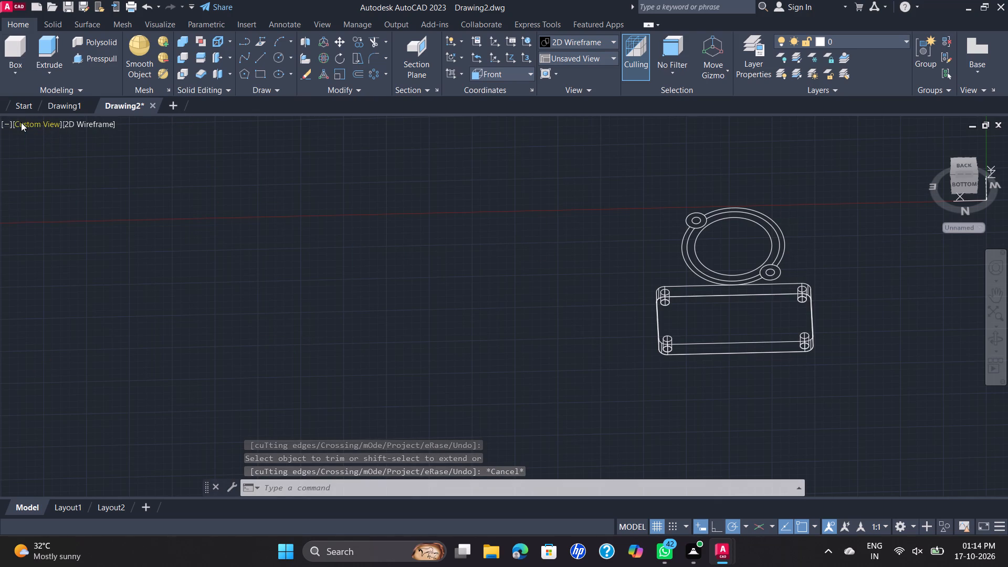
{"action": "left_click", "coordinate": [21, 122]}
{"action": "left_click", "coordinate": [91, 254]}
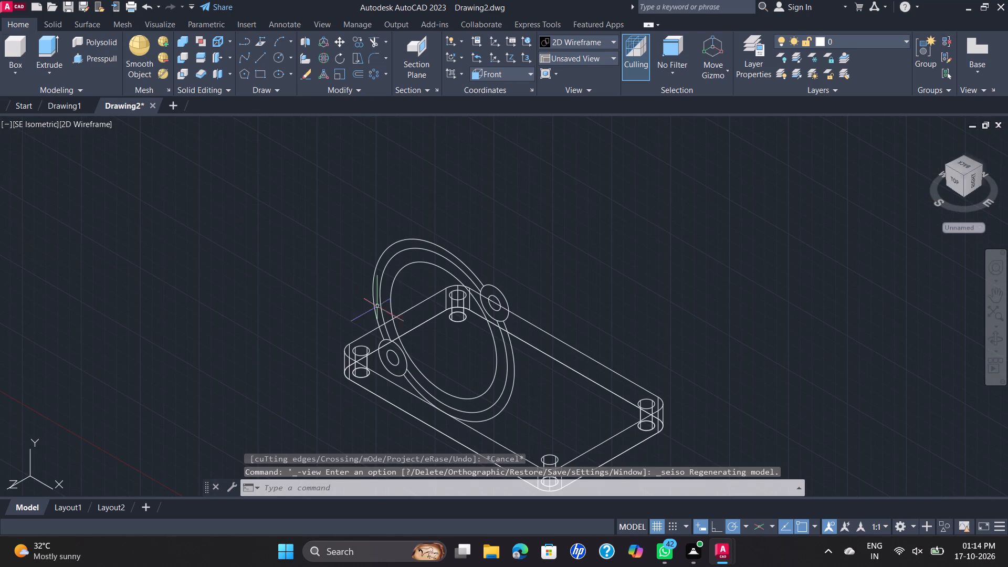
{"action": "scroll", "coordinate": [506, 351], "scroll_direction": "up", "scroll_amount": 1}
{"action": "scroll", "coordinate": [511, 351], "scroll_direction": "down", "scroll_amount": 1}
{"action": "middle_click_drag", "start_coordinate": [512, 351], "coordinate": [512, 288]}
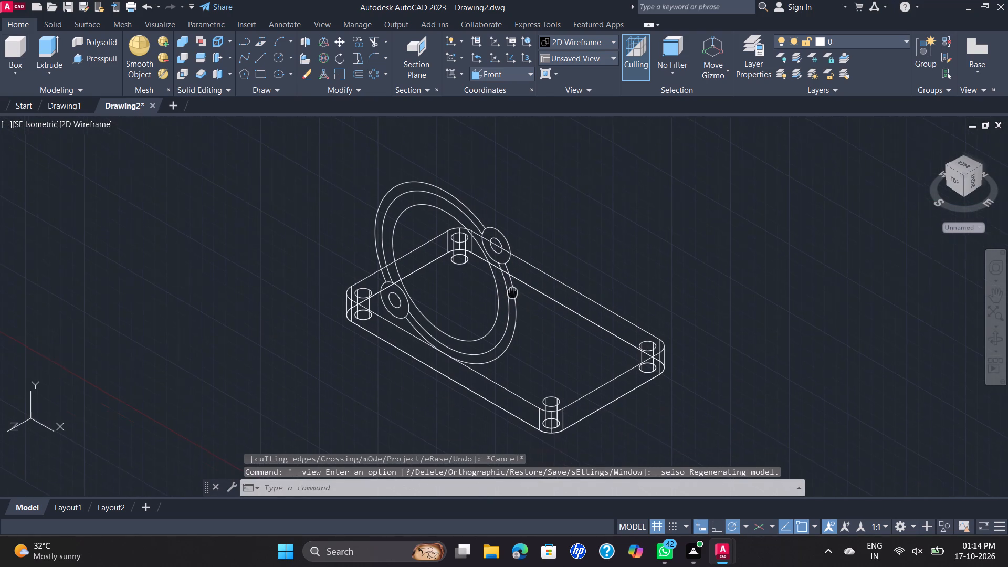
{"action": "middle_click_drag", "start_coordinate": [512, 288], "coordinate": [511, 286]}
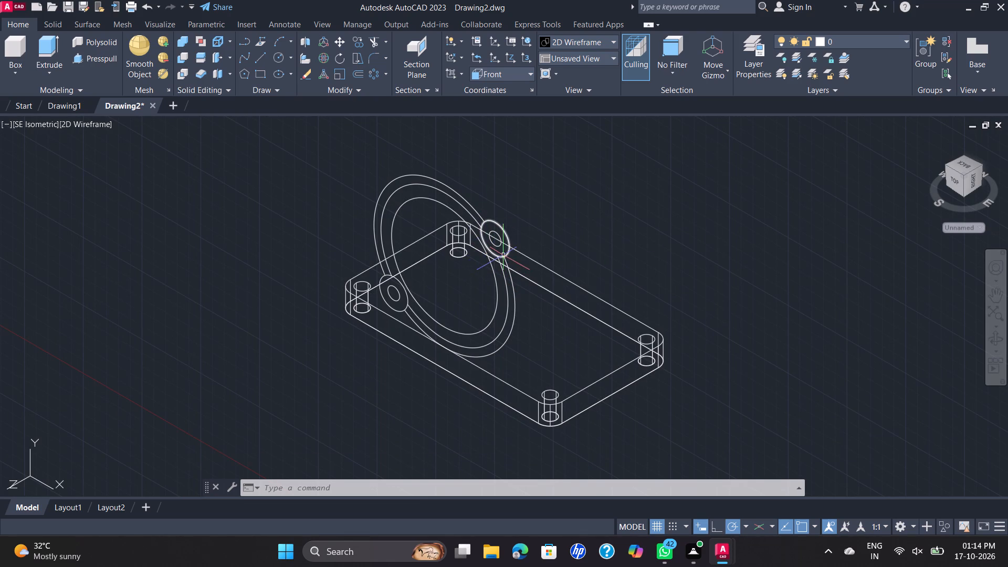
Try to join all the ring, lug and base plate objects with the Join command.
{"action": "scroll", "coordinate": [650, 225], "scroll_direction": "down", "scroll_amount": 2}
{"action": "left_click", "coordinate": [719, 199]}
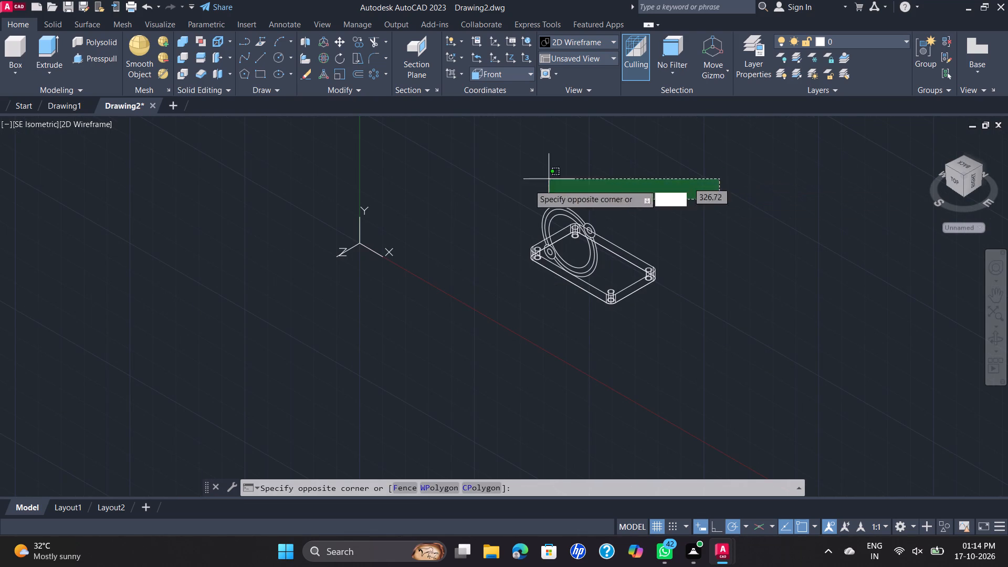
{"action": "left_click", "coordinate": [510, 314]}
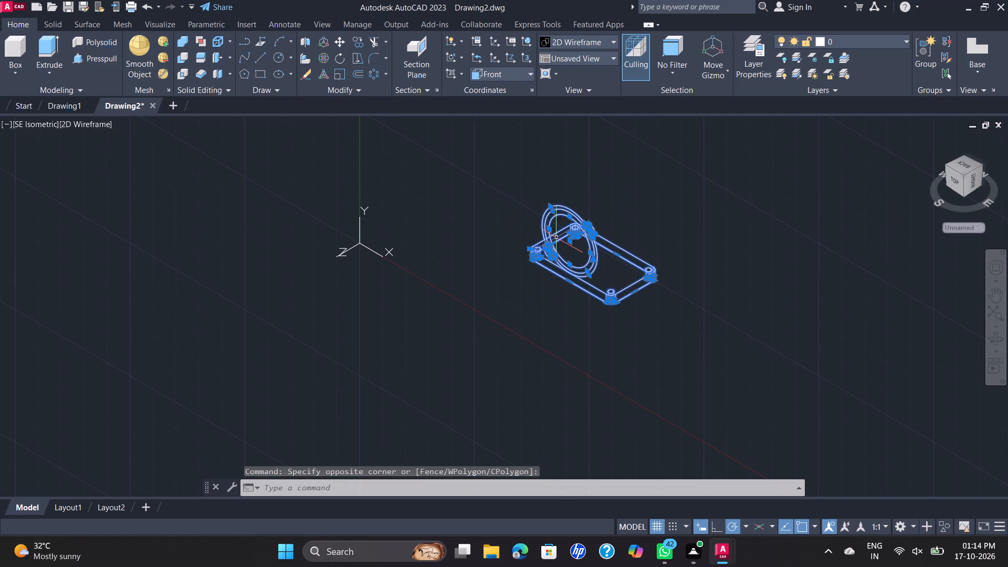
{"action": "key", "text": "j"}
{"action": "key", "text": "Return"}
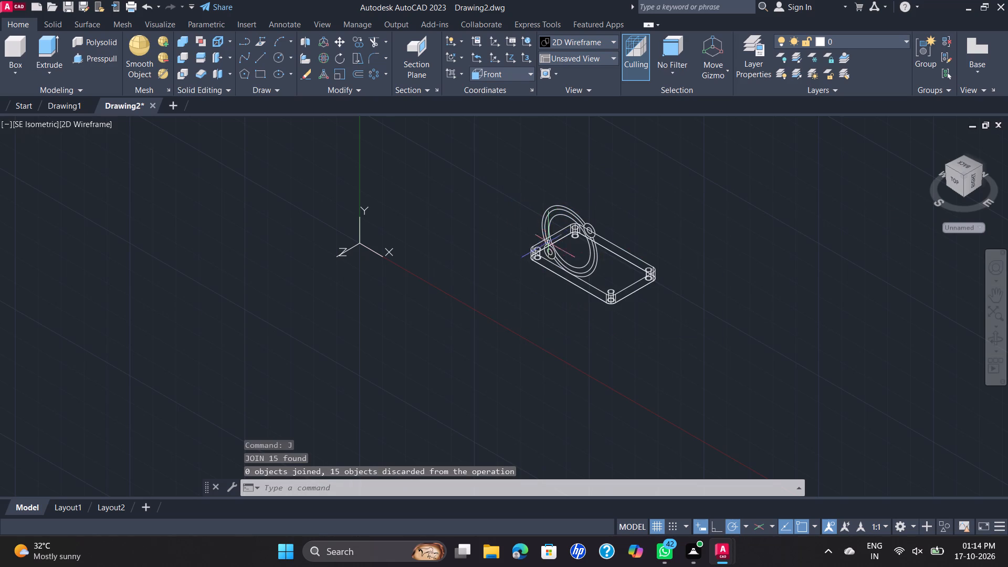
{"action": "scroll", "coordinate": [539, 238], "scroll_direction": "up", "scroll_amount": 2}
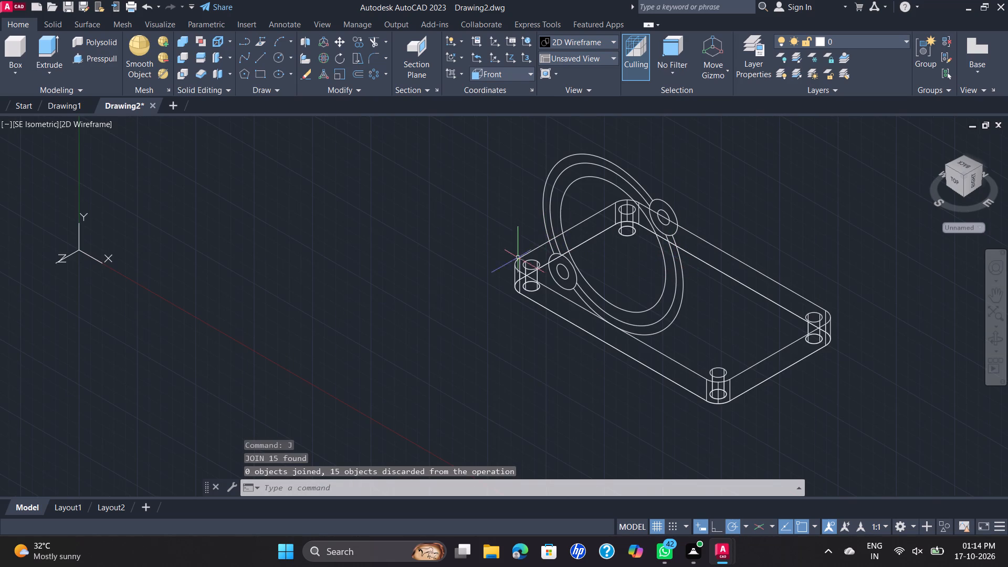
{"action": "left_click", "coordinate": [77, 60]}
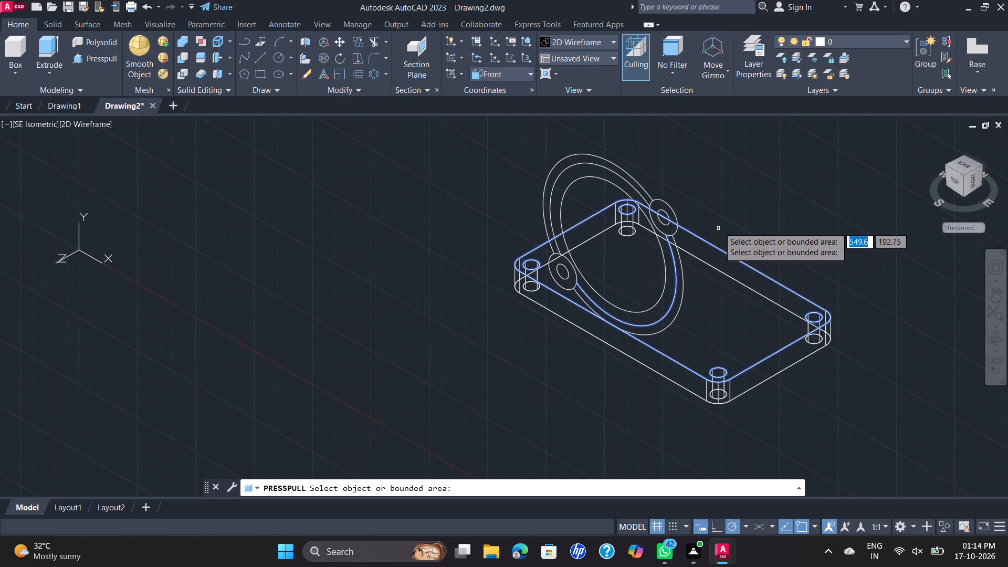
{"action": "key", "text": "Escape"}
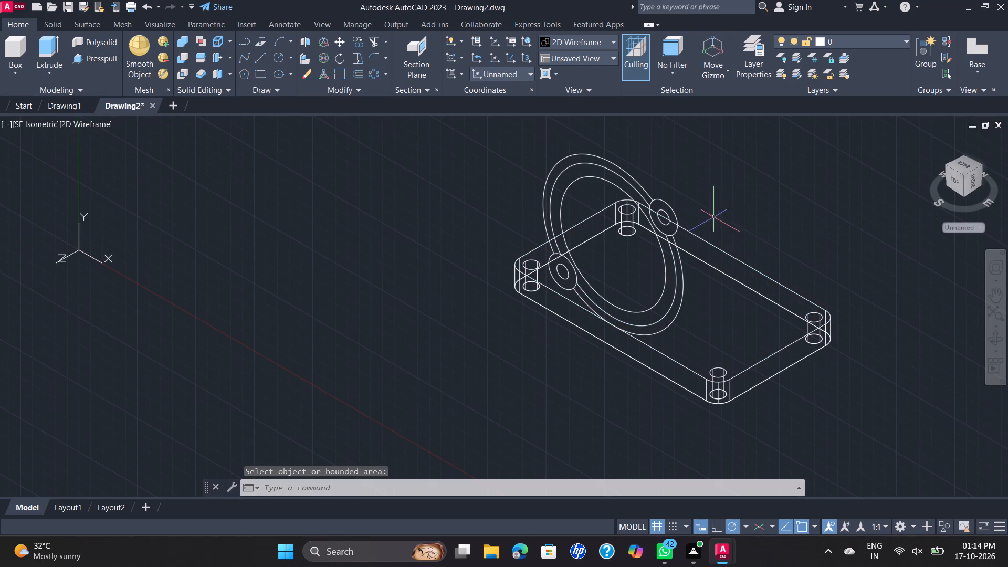
Erase both remaining arcs of the middle ring circle between the lugs.
{"action": "left_click", "coordinate": [677, 272]}
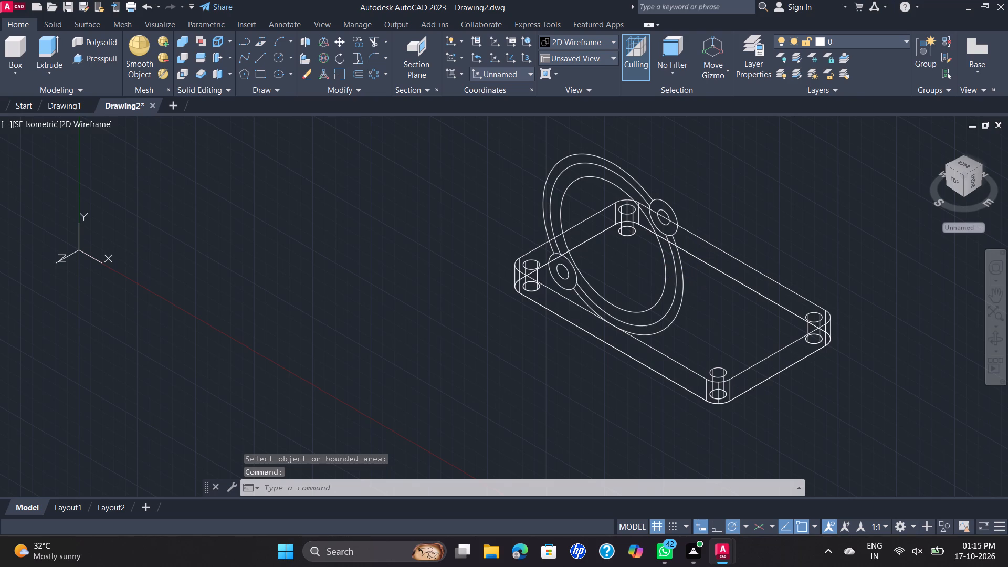
{"action": "key", "text": "Delete"}
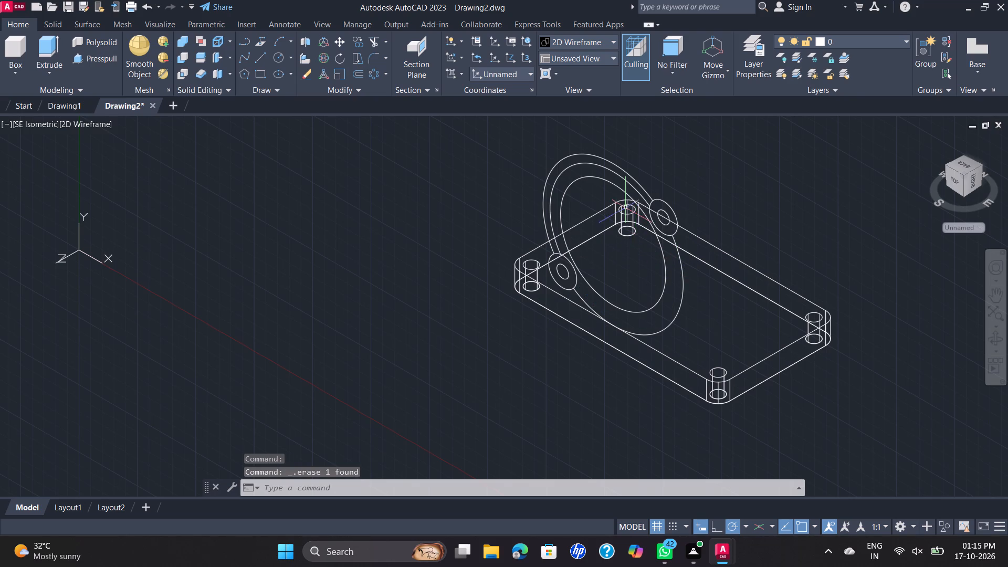
{"action": "left_click", "coordinate": [629, 183]}
{"action": "key", "text": "Delete"}
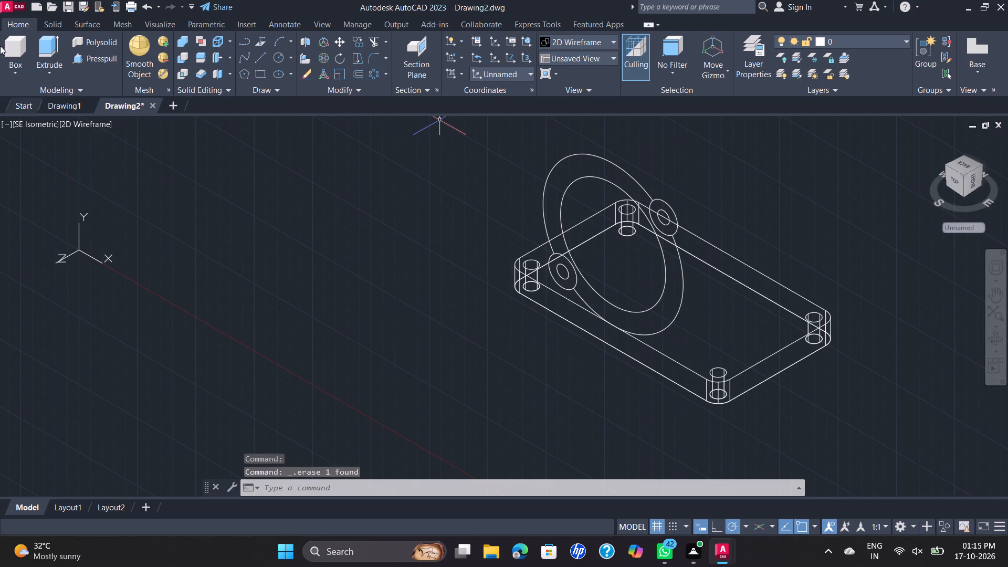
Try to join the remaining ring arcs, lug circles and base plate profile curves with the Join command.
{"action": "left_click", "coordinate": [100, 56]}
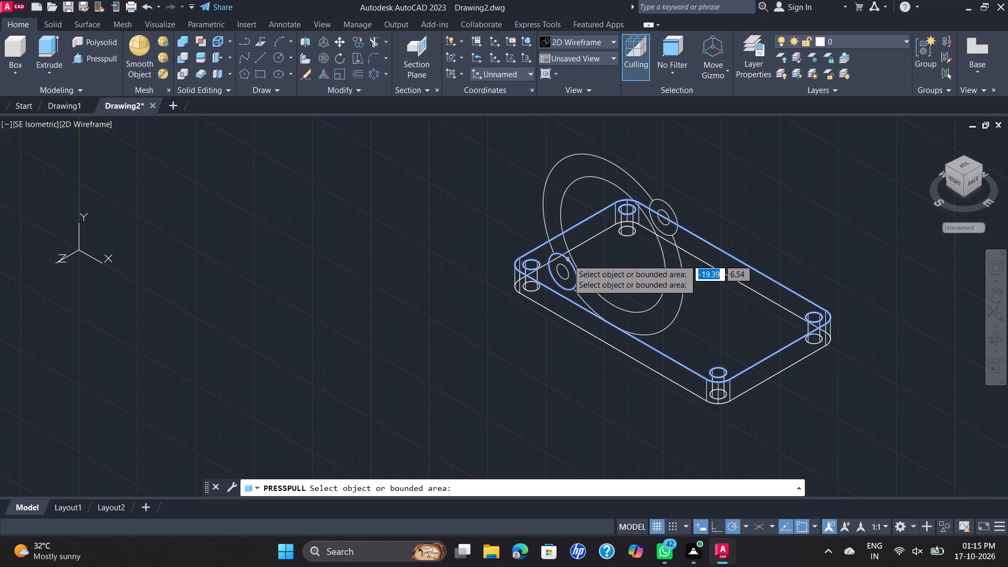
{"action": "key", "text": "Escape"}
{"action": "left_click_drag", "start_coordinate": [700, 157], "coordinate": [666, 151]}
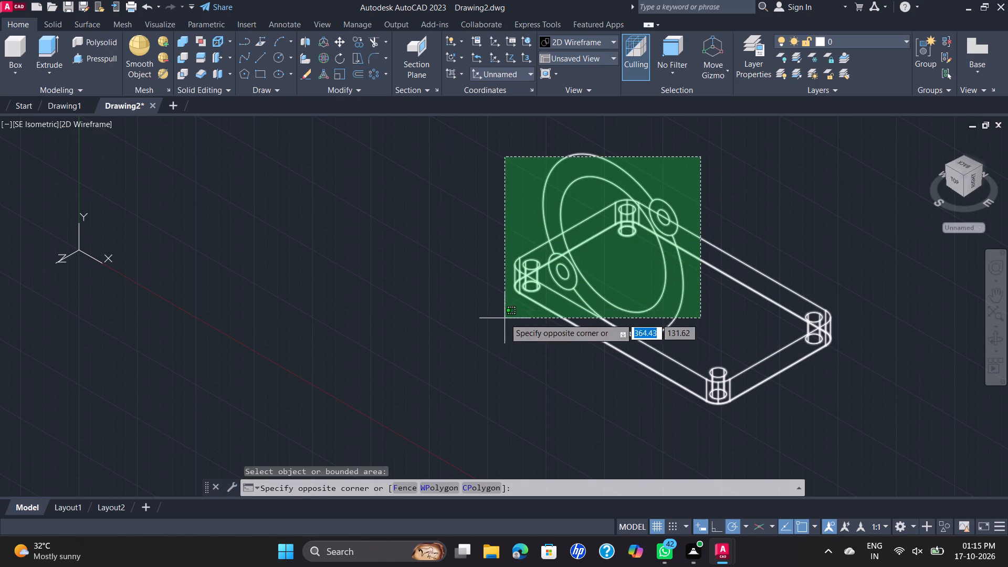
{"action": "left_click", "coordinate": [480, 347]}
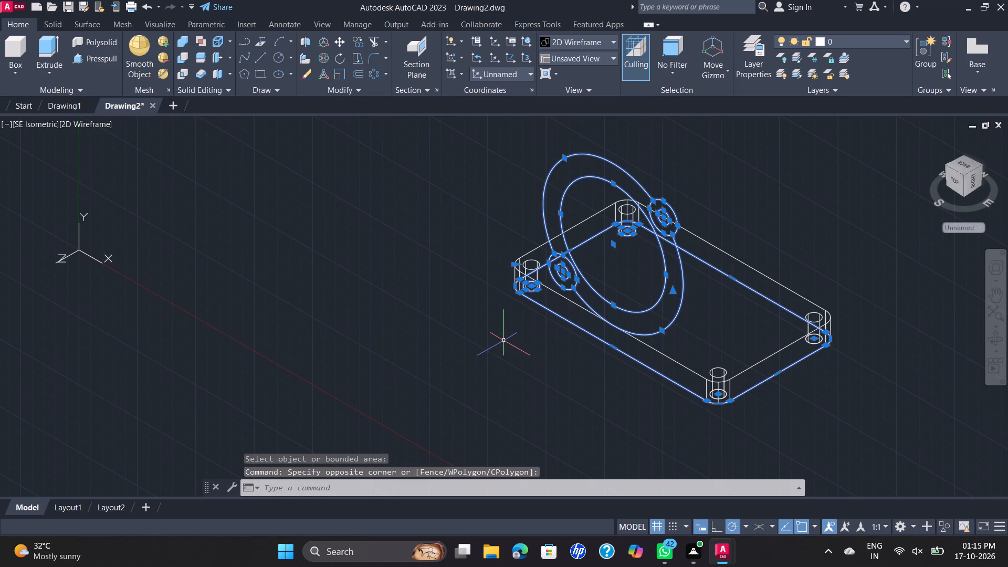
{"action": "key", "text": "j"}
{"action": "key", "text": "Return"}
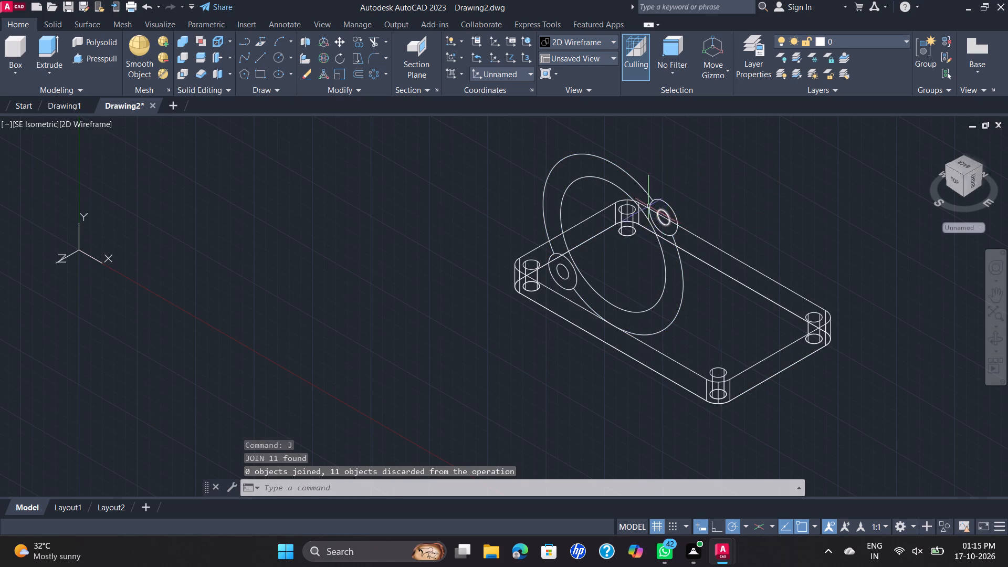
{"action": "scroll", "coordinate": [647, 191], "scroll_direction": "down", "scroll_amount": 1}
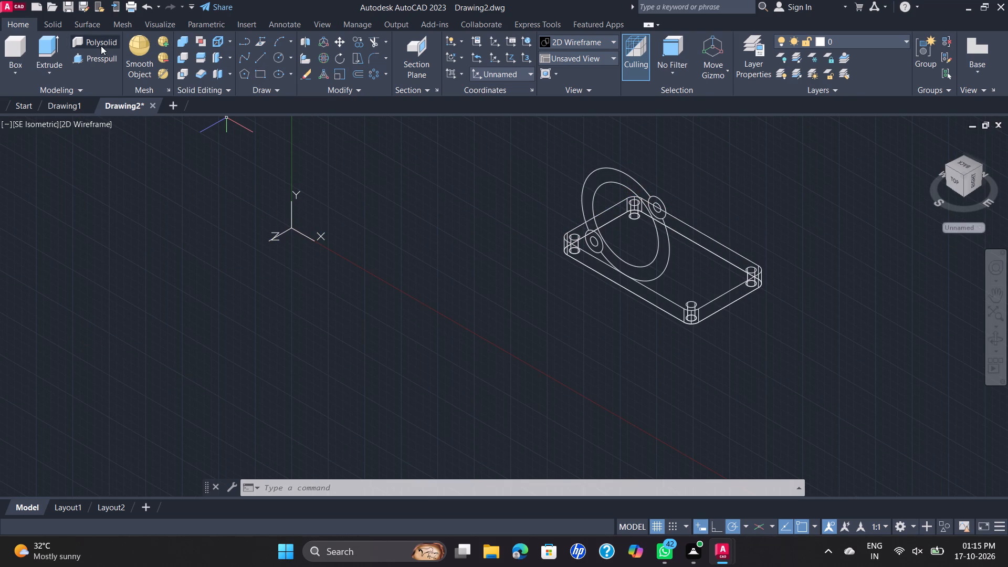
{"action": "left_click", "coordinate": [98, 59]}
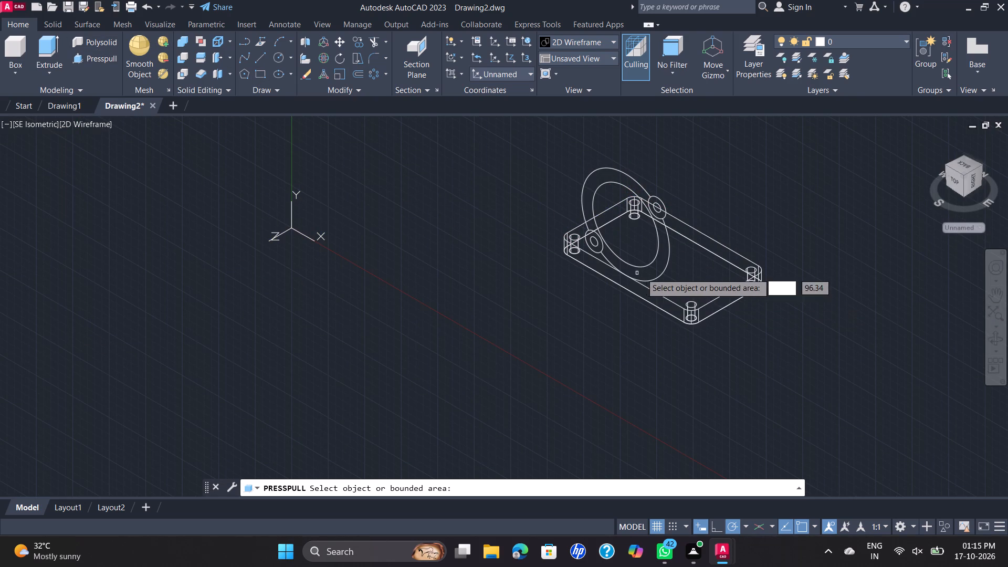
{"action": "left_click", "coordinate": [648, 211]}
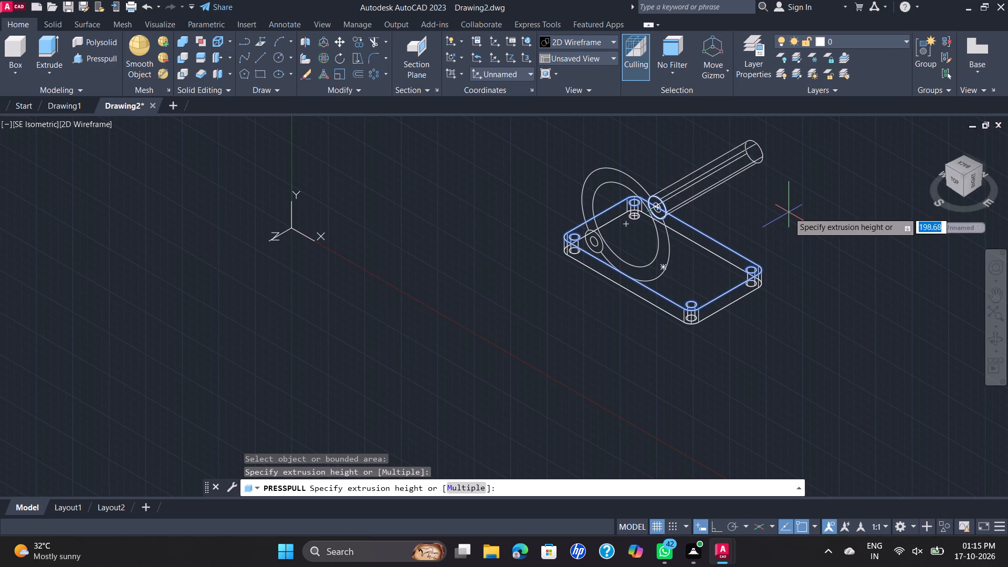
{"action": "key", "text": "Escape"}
Presspull the area inside the inner ring circle to a height of 102 mm.
{"action": "key", "text": "space"}
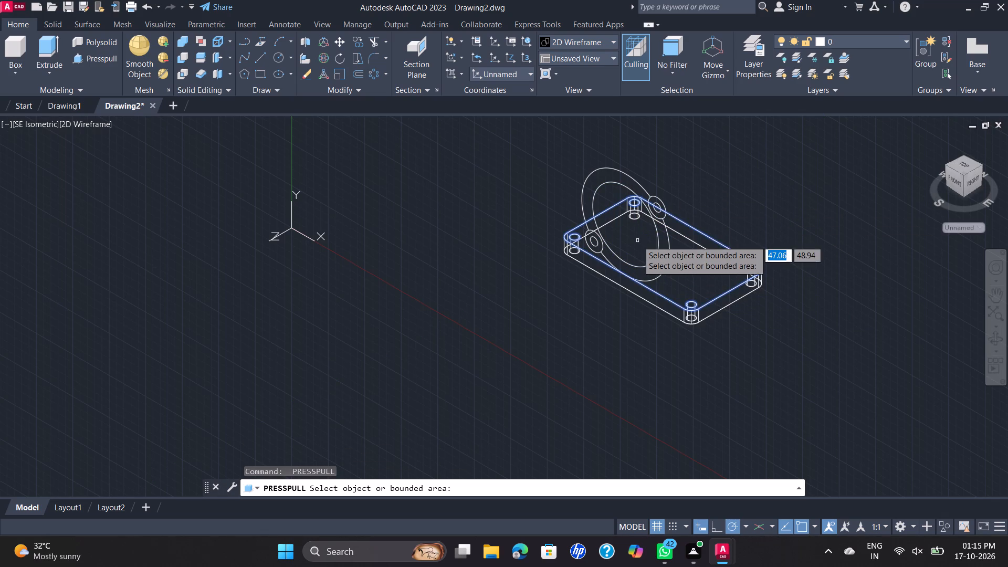
{"action": "left_click", "coordinate": [658, 235]}
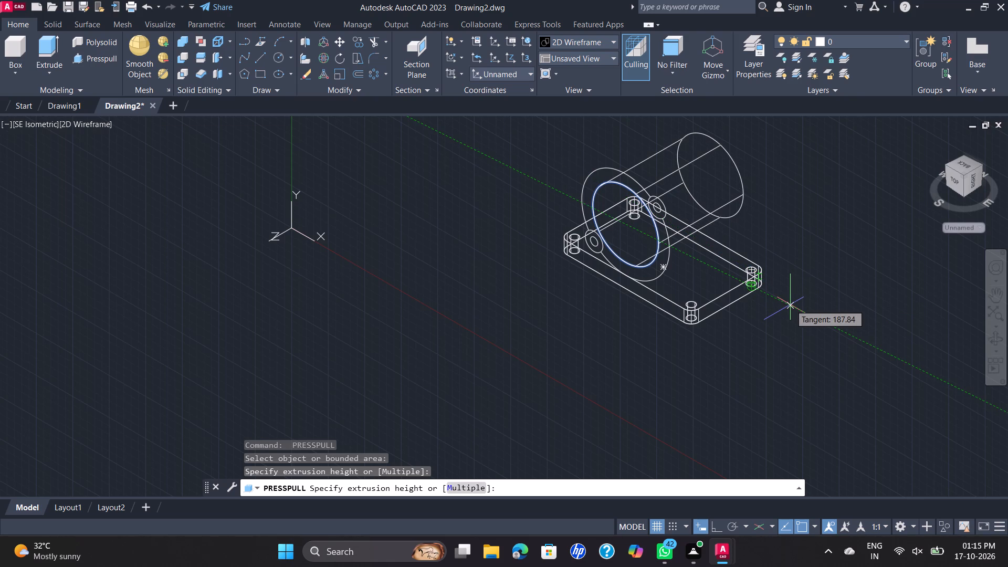
{"action": "type", "text": "102"}
{"action": "key", "text": "Return"}
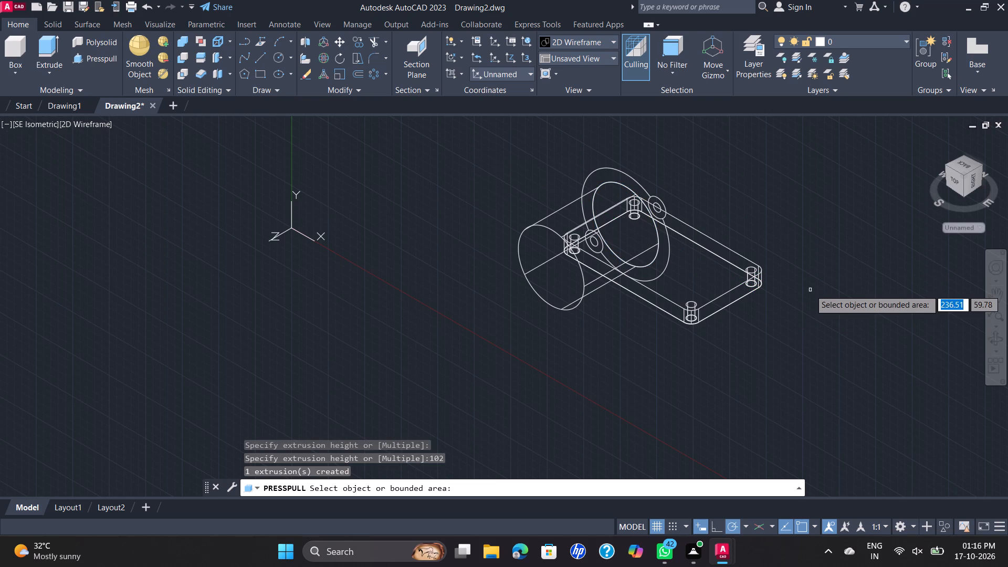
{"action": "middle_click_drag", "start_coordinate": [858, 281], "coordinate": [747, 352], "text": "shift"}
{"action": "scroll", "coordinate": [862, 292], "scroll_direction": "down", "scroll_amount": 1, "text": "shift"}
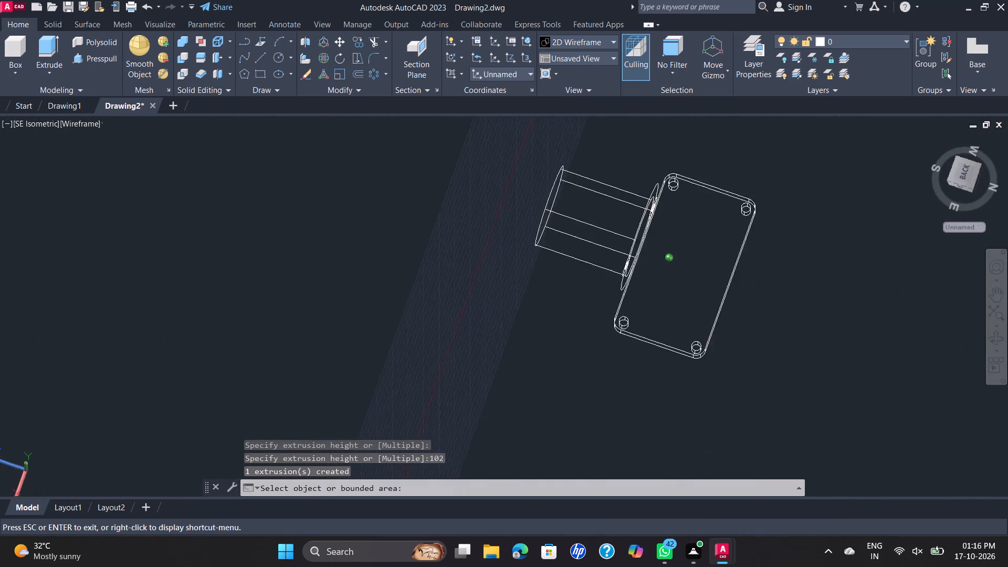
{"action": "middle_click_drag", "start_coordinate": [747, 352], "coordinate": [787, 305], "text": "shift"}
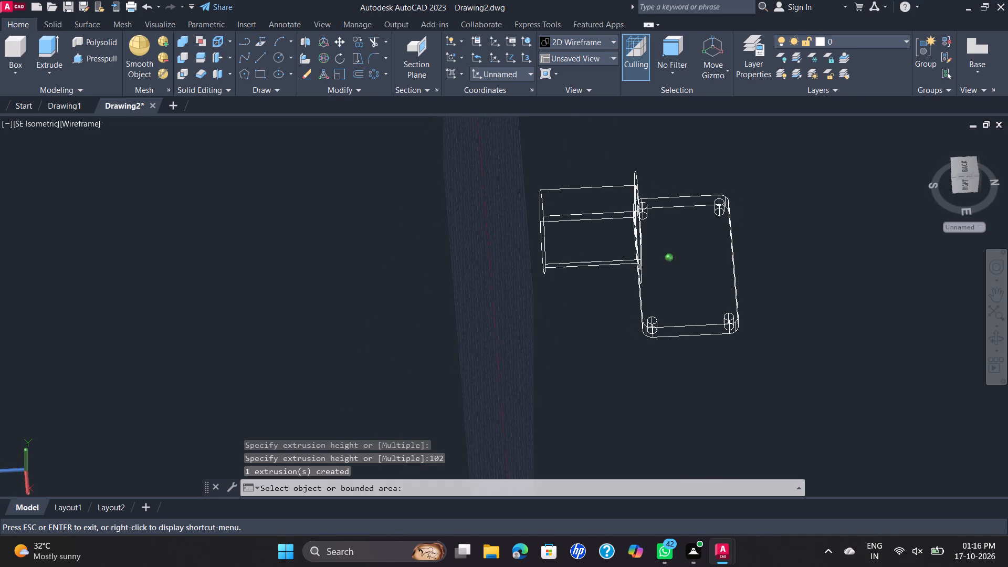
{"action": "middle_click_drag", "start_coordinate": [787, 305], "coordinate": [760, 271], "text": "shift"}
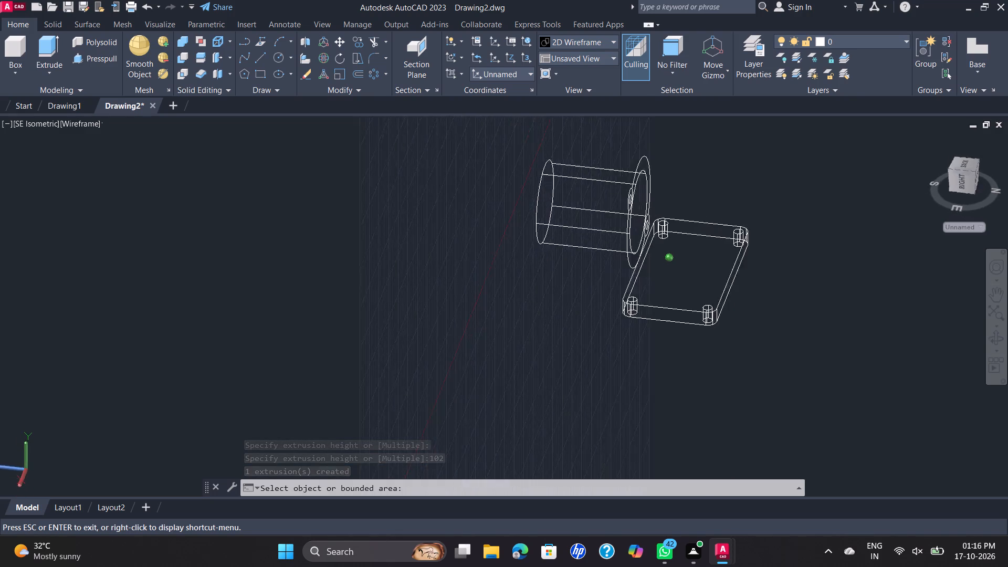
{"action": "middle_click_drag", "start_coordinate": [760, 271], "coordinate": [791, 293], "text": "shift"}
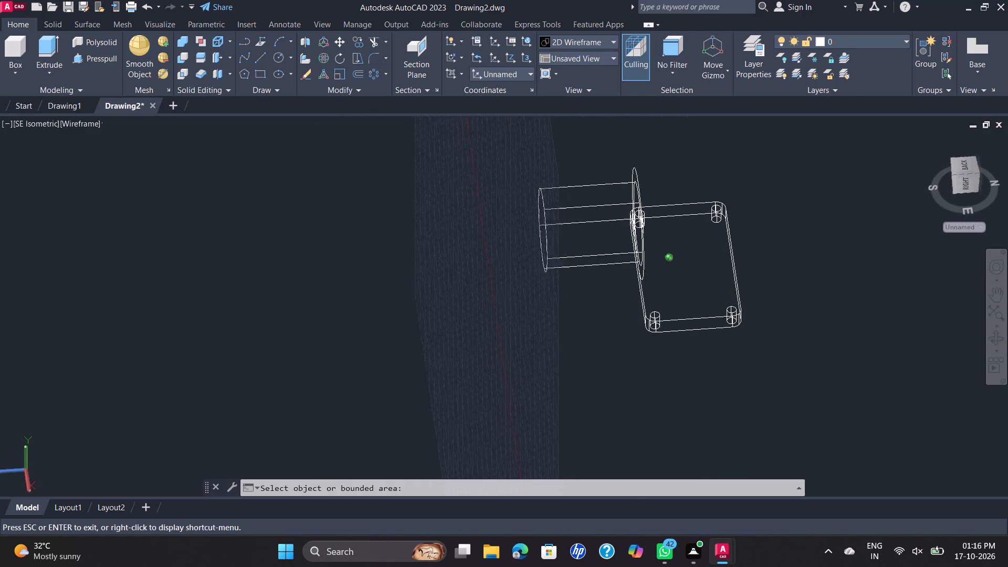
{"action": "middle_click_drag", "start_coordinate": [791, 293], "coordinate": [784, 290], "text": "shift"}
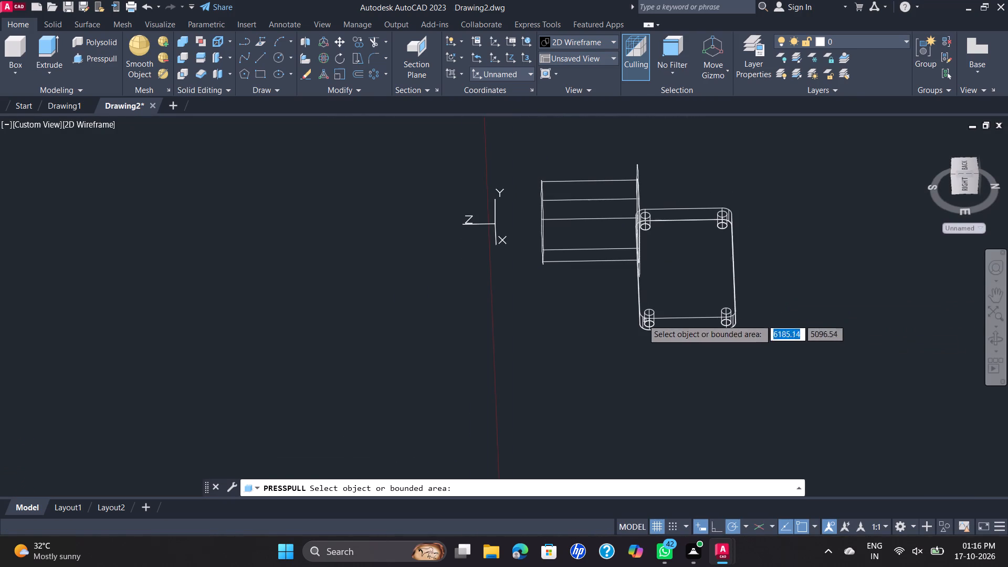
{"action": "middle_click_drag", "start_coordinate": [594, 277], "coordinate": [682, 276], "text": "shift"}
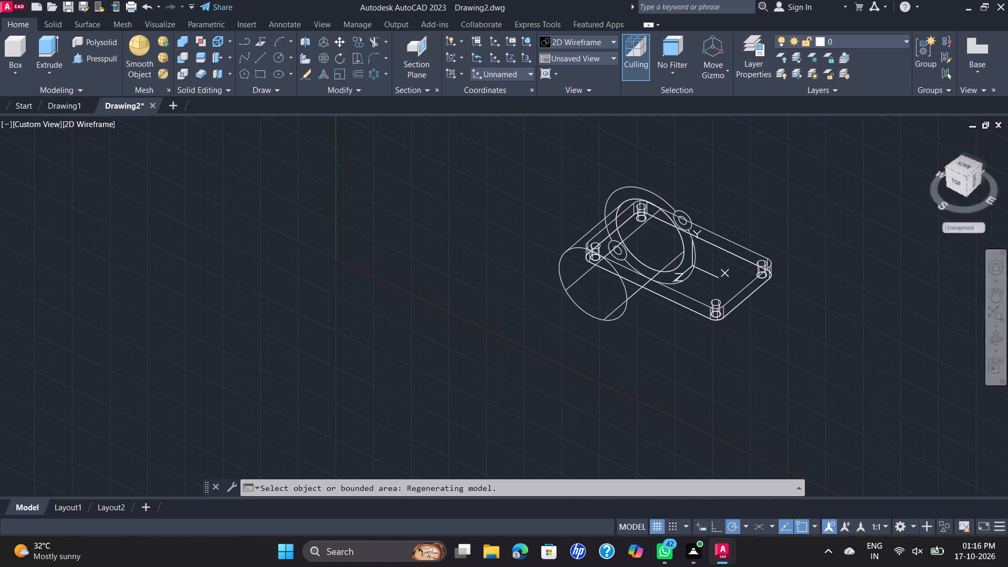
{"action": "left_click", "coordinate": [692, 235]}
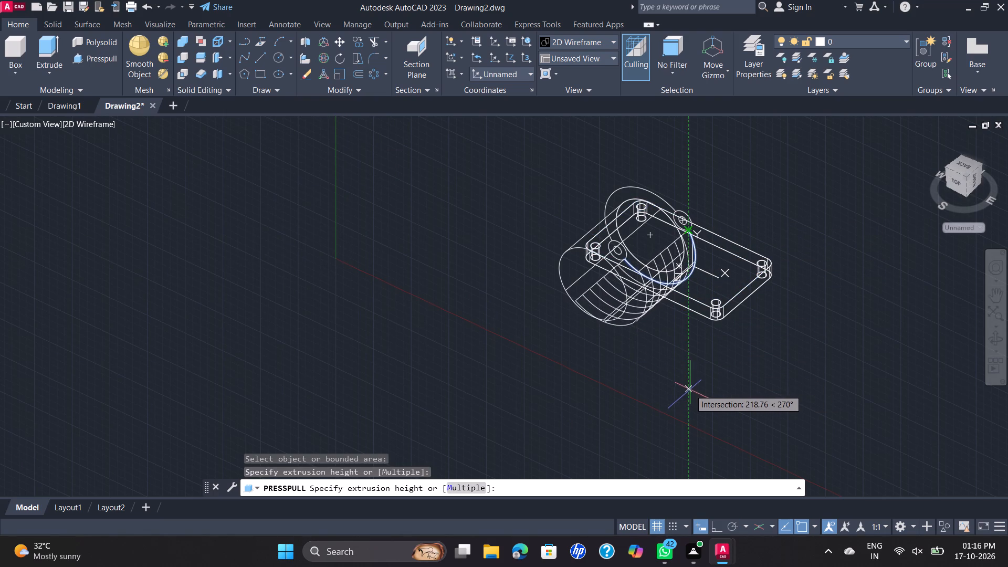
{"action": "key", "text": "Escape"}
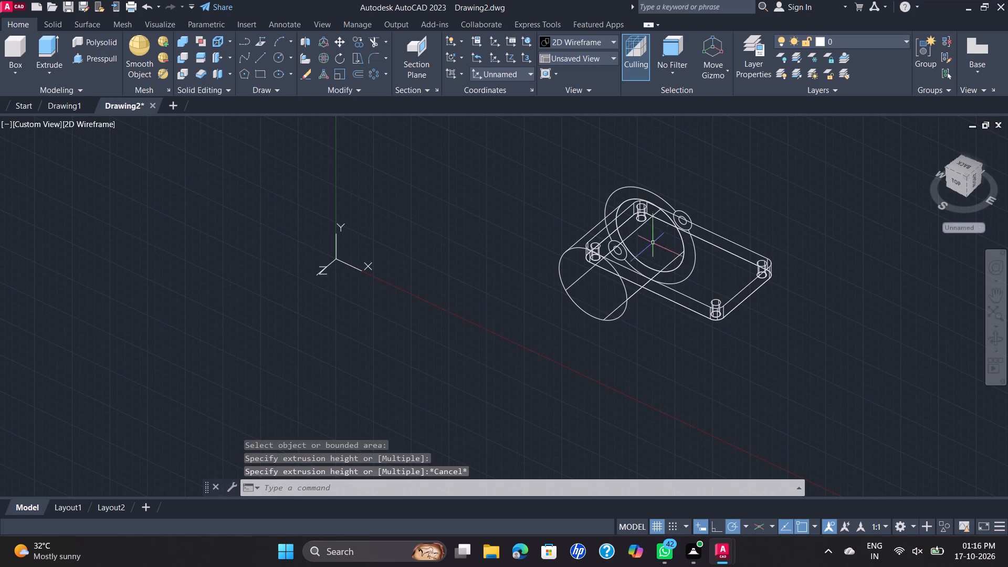
Extend the upper outer ring arc through both lug circles to meet the lower arc and close the ring outline.
{"action": "scroll", "coordinate": [682, 212], "scroll_direction": "up", "scroll_amount": 2}
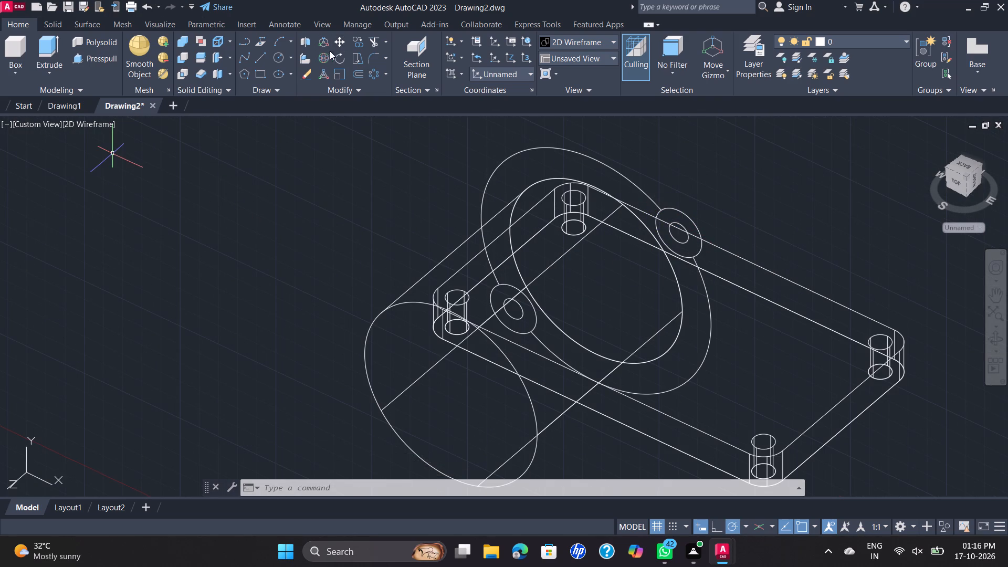
{"action": "left_click", "coordinate": [384, 38]}
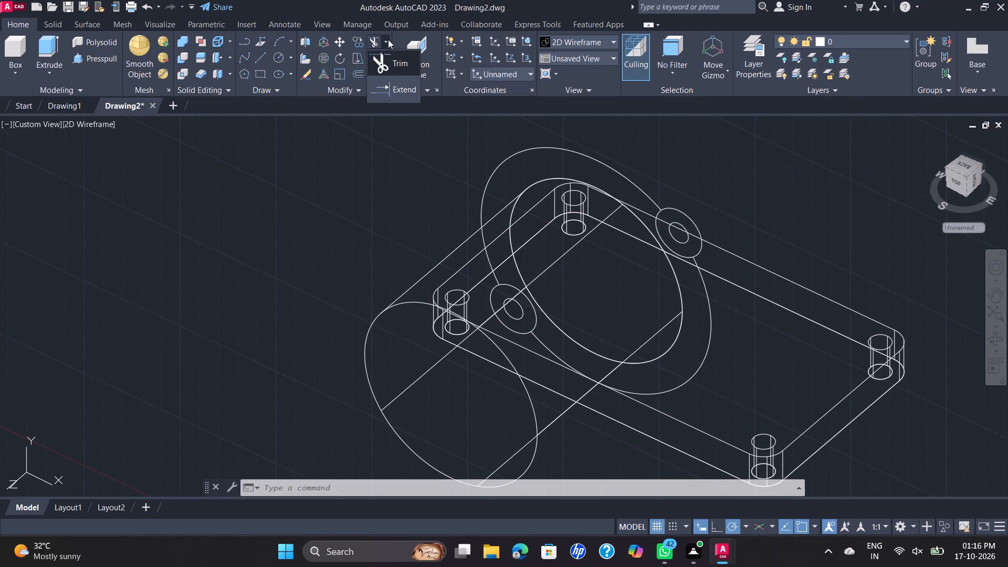
{"action": "left_click", "coordinate": [407, 89]}
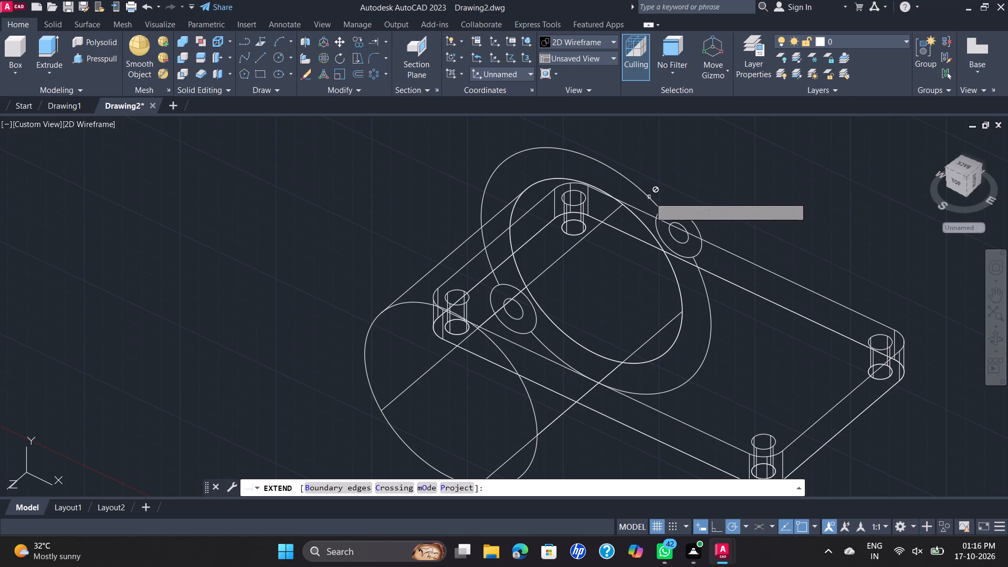
{"action": "scroll", "coordinate": [655, 202], "scroll_direction": "up", "scroll_amount": 7}
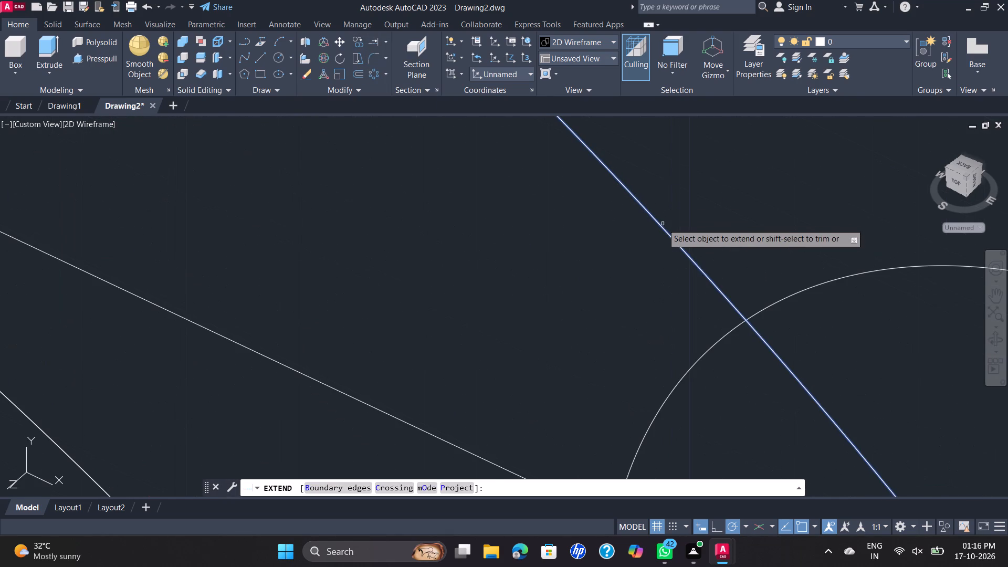
{"action": "left_click", "coordinate": [663, 224]}
{"action": "scroll", "coordinate": [663, 224], "scroll_direction": "down", "scroll_amount": 8}
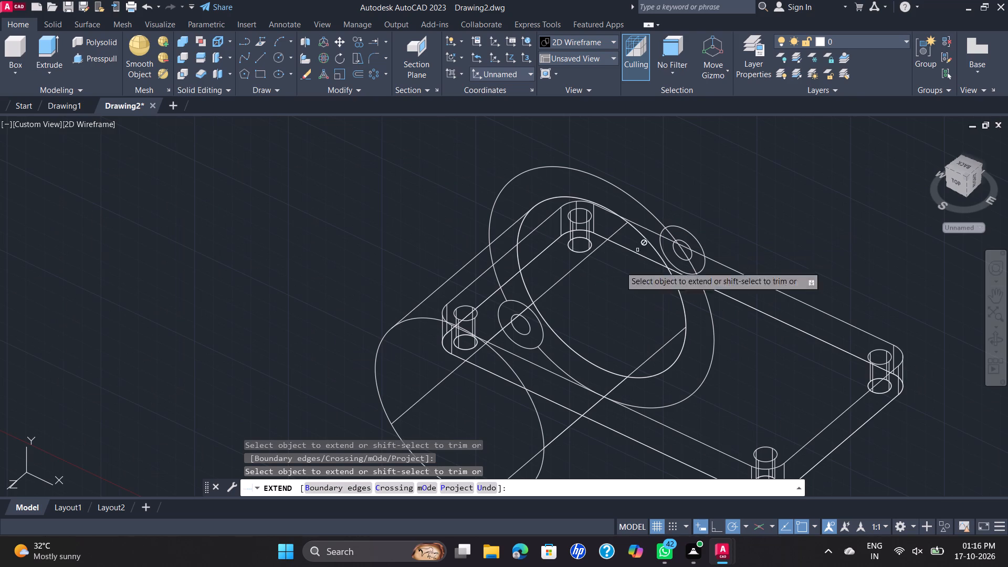
{"action": "scroll", "coordinate": [518, 333], "scroll_direction": "up", "scroll_amount": 3}
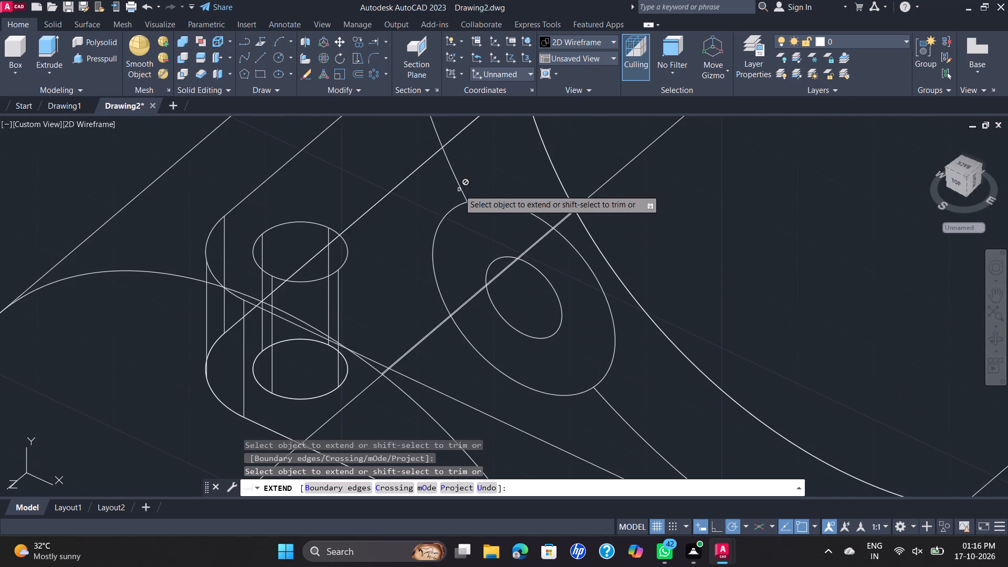
{"action": "scroll", "coordinate": [459, 190], "scroll_direction": "up", "scroll_amount": 6}
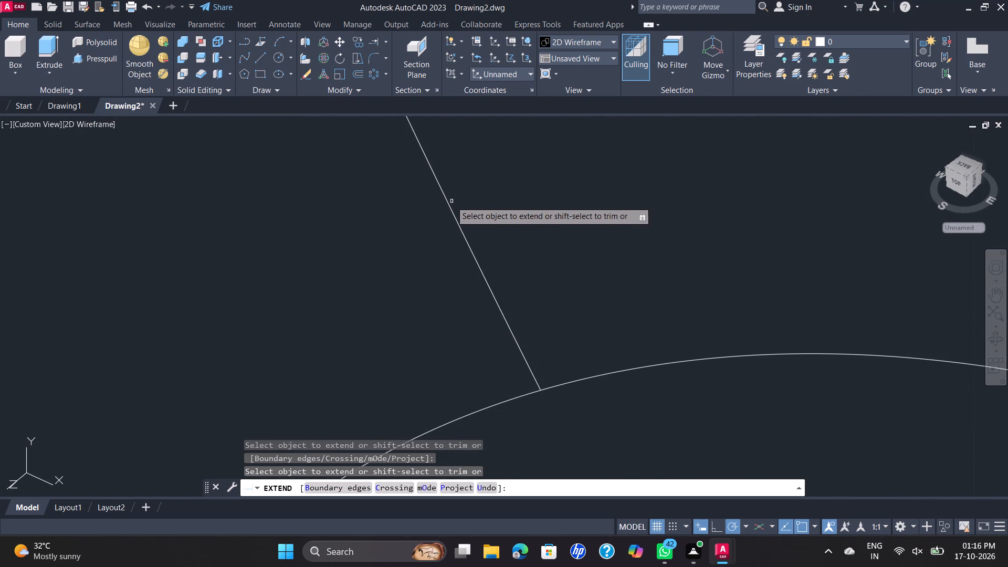
{"action": "scroll", "coordinate": [450, 201], "scroll_direction": "up", "scroll_amount": 1}
{"action": "left_click", "coordinate": [444, 208]}
{"action": "scroll", "coordinate": [444, 208], "scroll_direction": "down", "scroll_amount": 14}
{"action": "scroll", "coordinate": [454, 204], "scroll_direction": "up", "scroll_amount": 2}
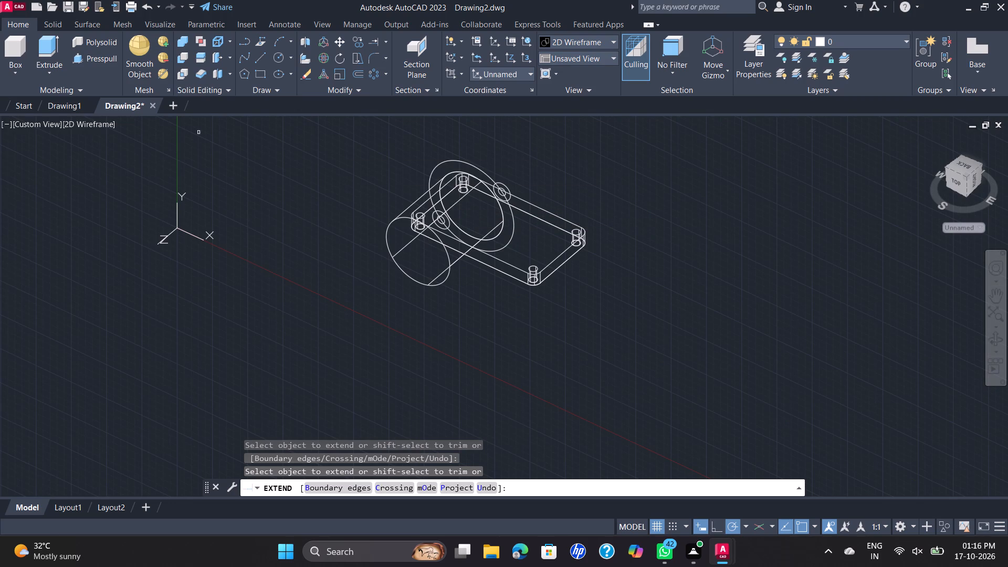
{"action": "key", "text": "Escape"}
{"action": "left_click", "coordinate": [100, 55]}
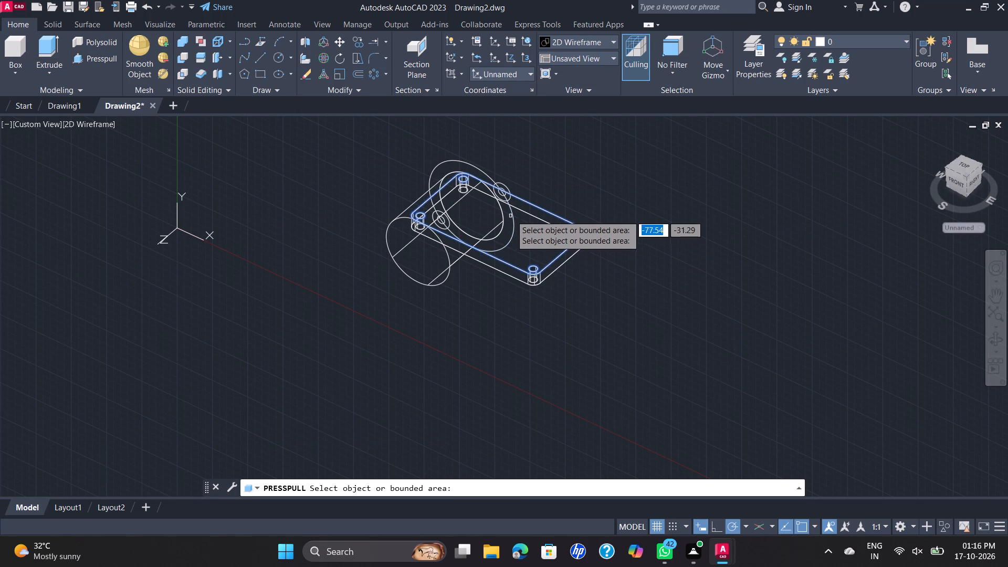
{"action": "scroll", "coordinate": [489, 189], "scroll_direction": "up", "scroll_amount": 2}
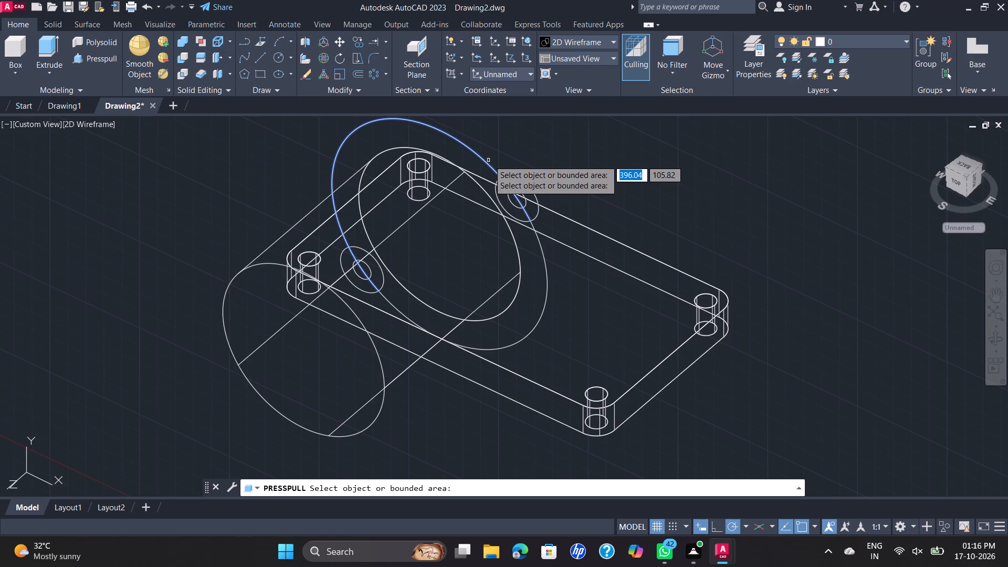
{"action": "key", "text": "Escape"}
Join the outer ring arcs into one polyline, window-selecting the ring, lug and base plate objects together.
{"action": "scroll", "coordinate": [615, 157], "scroll_direction": "down", "scroll_amount": 1}
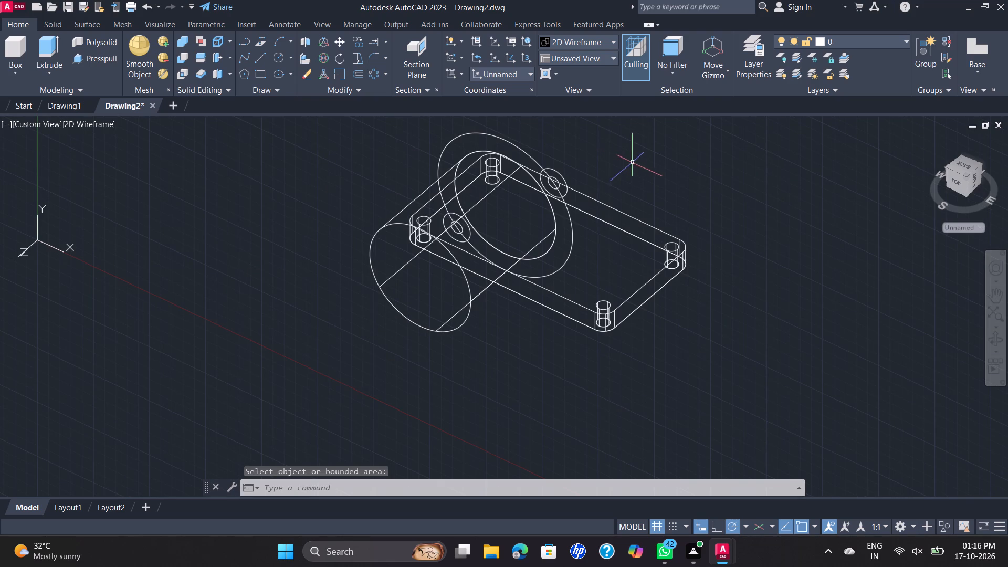
{"action": "scroll", "coordinate": [782, 165], "scroll_direction": "down", "scroll_amount": 2}
{"action": "middle_click_drag", "start_coordinate": [777, 165], "coordinate": [748, 282]}
{"action": "left_click_drag", "start_coordinate": [744, 249], "coordinate": [722, 248]}
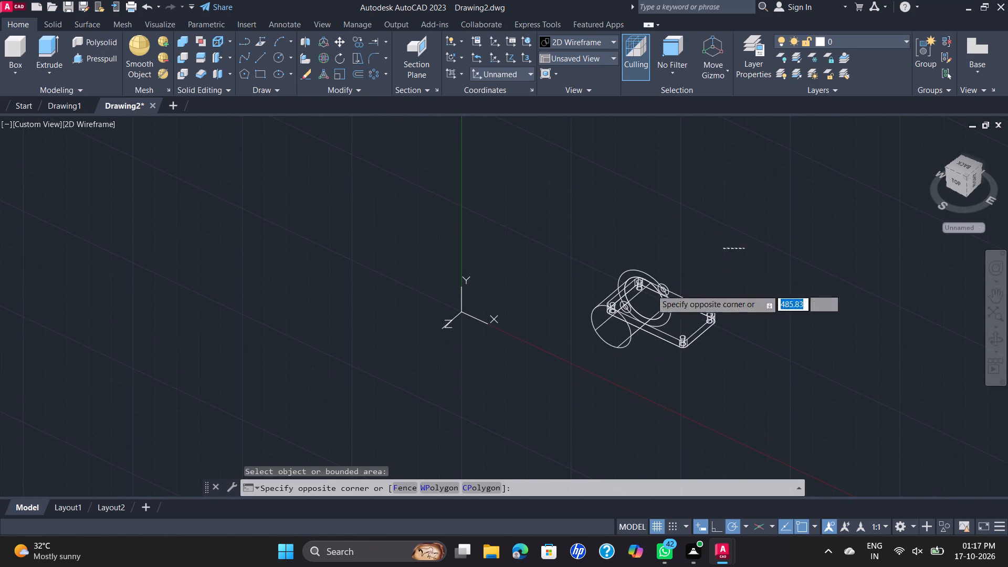
{"action": "left_click", "coordinate": [560, 371]}
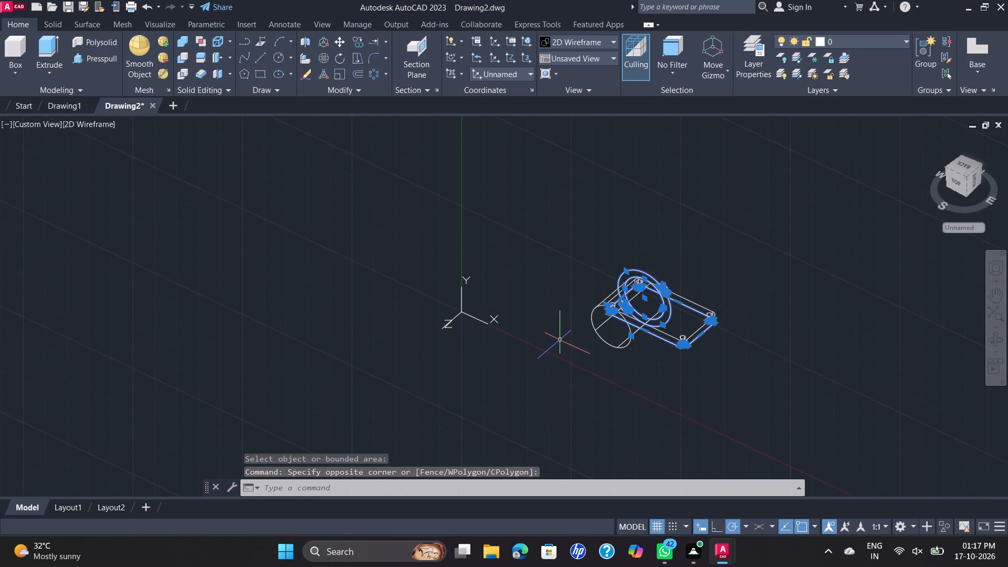
{"action": "key", "text": "j"}
{"action": "key", "text": "Return"}
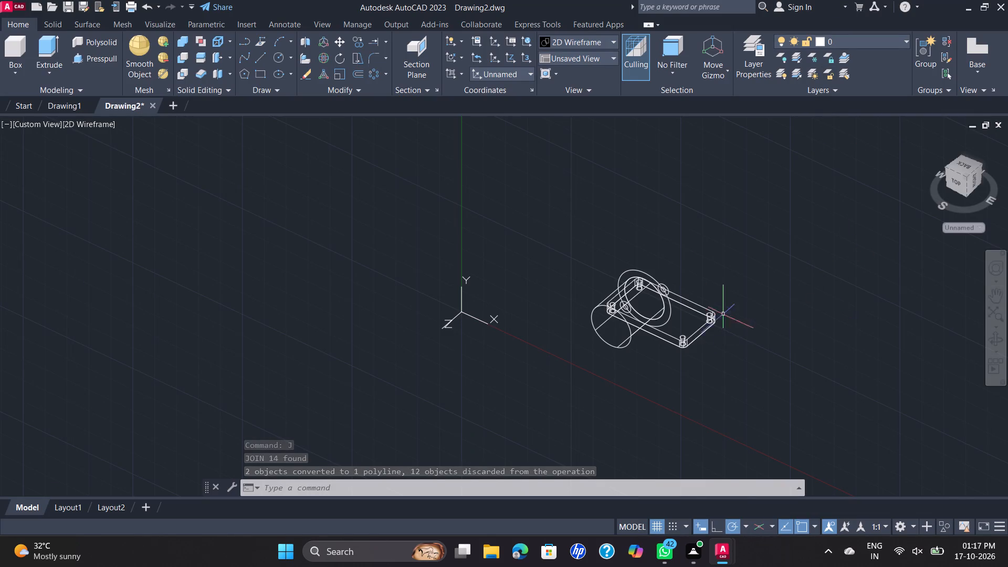
Presspull the closed outer ring outline to a height of 102 mm, alongside the inner cylinder.
{"action": "scroll", "coordinate": [691, 281], "scroll_direction": "up", "scroll_amount": 4}
{"action": "scroll", "coordinate": [552, 249], "scroll_direction": "down", "scroll_amount": 2}
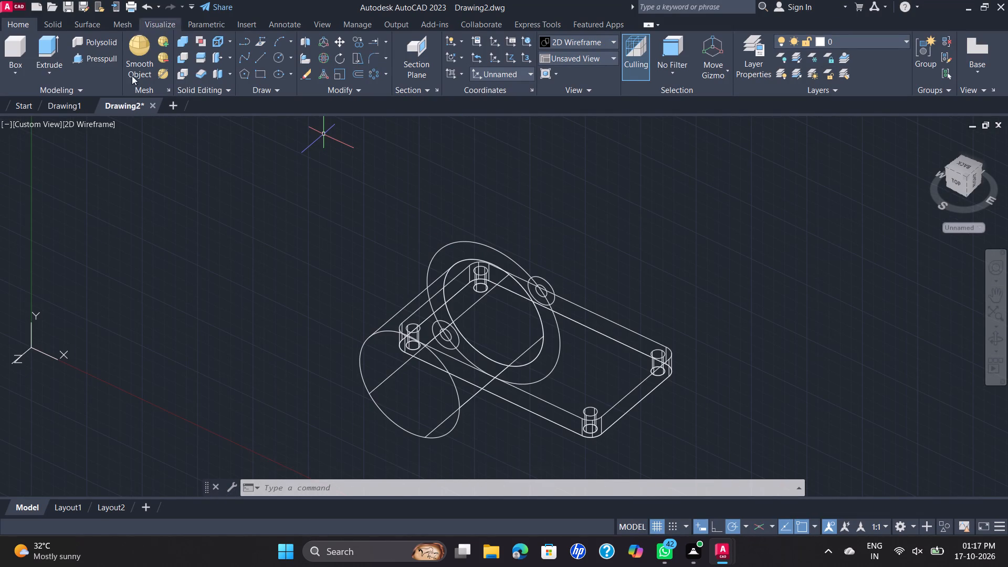
{"action": "left_click", "coordinate": [109, 51]}
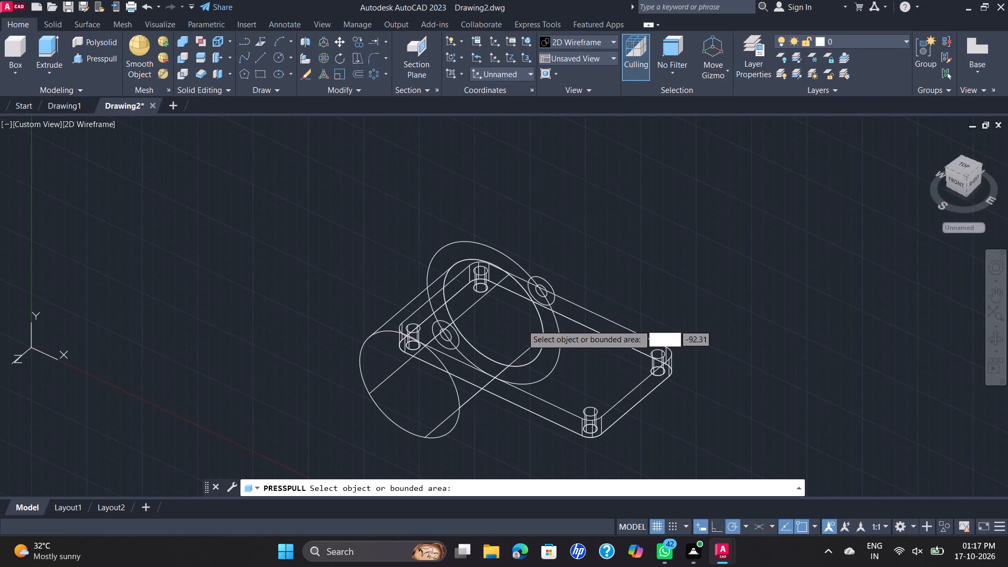
{"action": "scroll", "coordinate": [533, 328], "scroll_direction": "up", "scroll_amount": 2}
{"action": "left_click", "coordinate": [565, 258]}
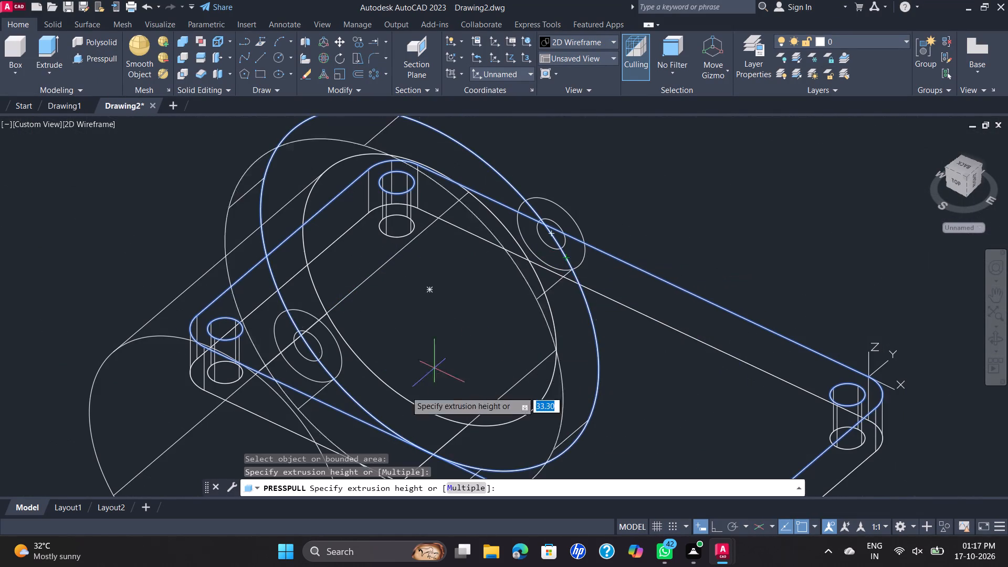
{"action": "scroll", "coordinate": [342, 437], "scroll_direction": "down", "scroll_amount": 1}
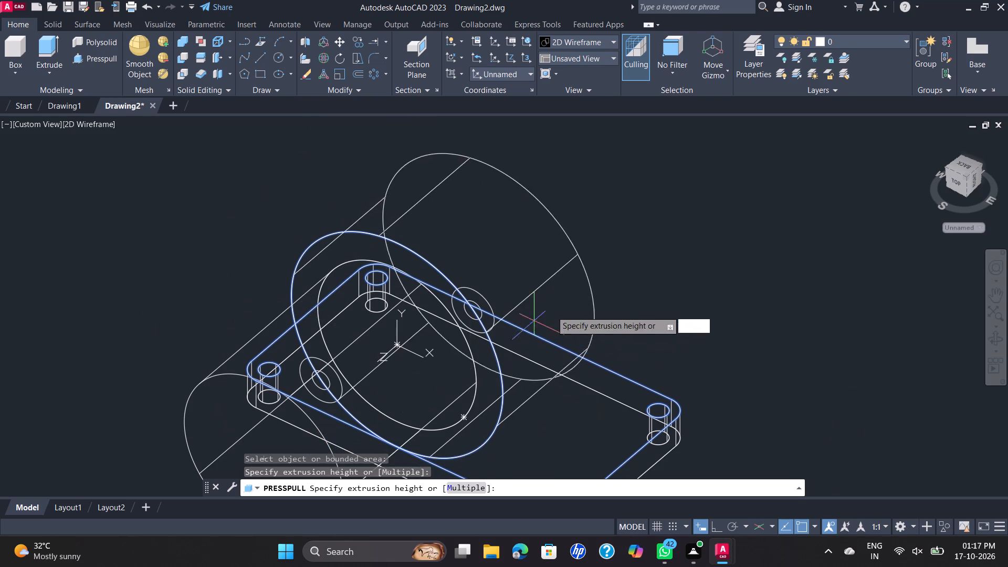
{"action": "scroll", "coordinate": [593, 287], "scroll_direction": "down", "scroll_amount": 1}
{"action": "middle_click_drag", "start_coordinate": [593, 287], "coordinate": [600, 208]}
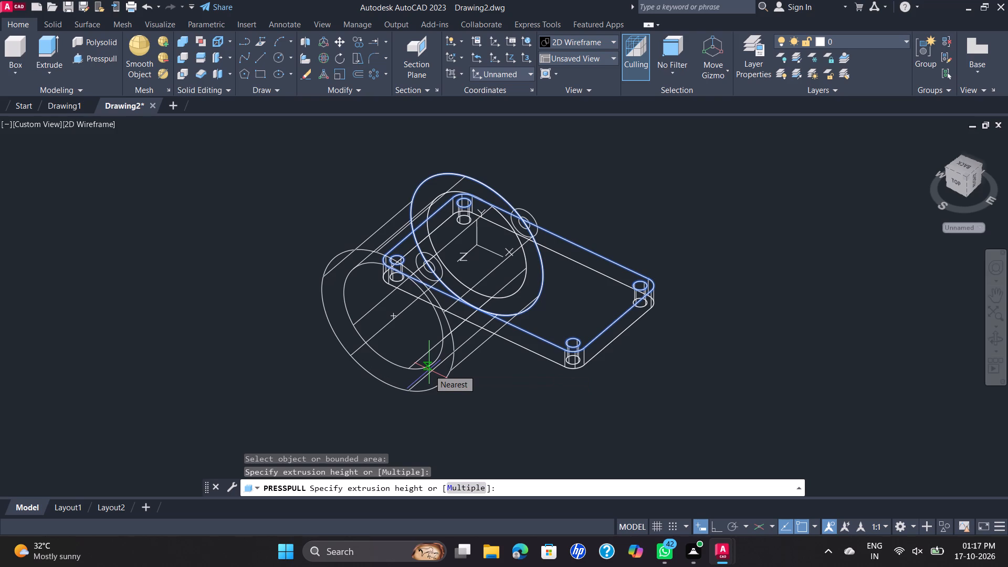
{"action": "type", "text": "102"}
{"action": "key", "text": "Return"}
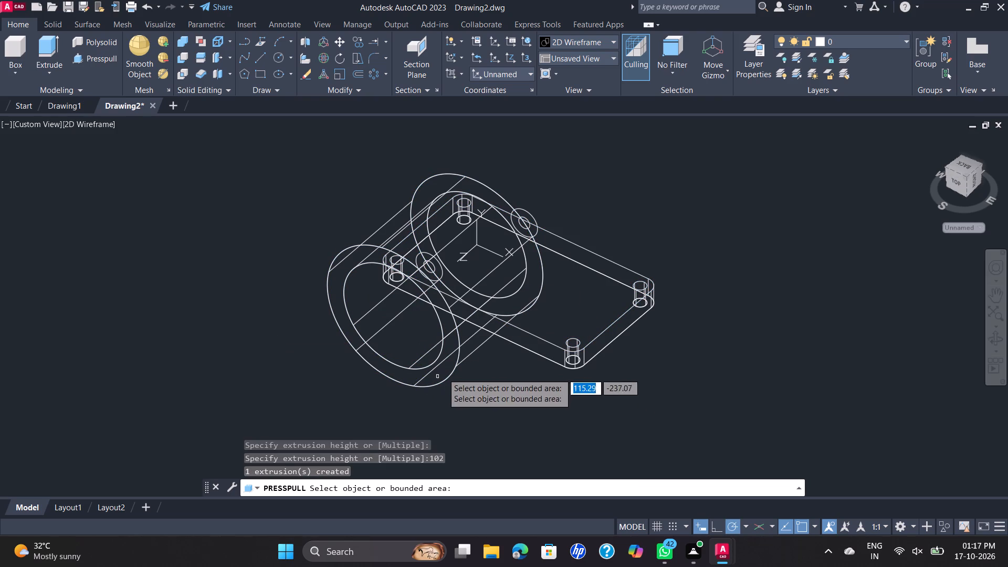
Presspull the annular area between the two circles at the cylinder's free end by 102 mm.
{"action": "left_click", "coordinate": [442, 354]}
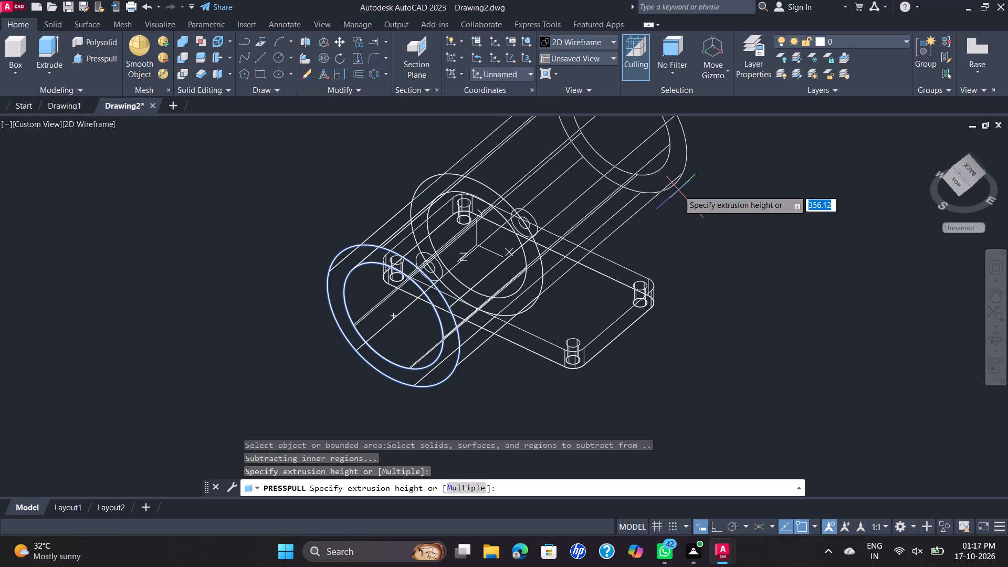
{"action": "type", "text": "10"}
{"action": "key", "text": "2"}
{"action": "key", "text": "Return"}
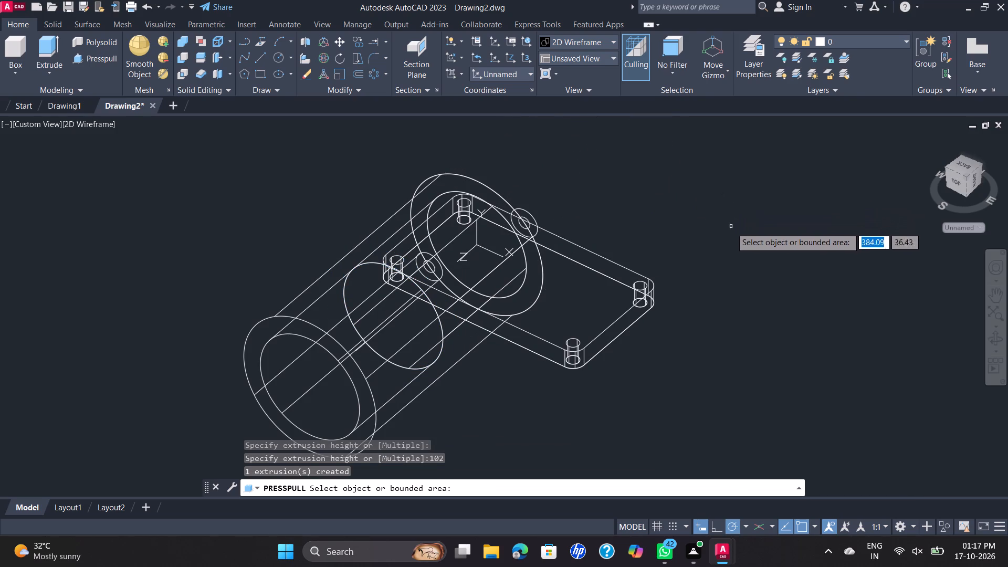
Undo the recent Presspull extrusions of the ring outline and annular area, along with the join of the outer ring arcs.
{"action": "key", "text": "ctrl+z"}
{"action": "key", "text": "ctrl+z"}
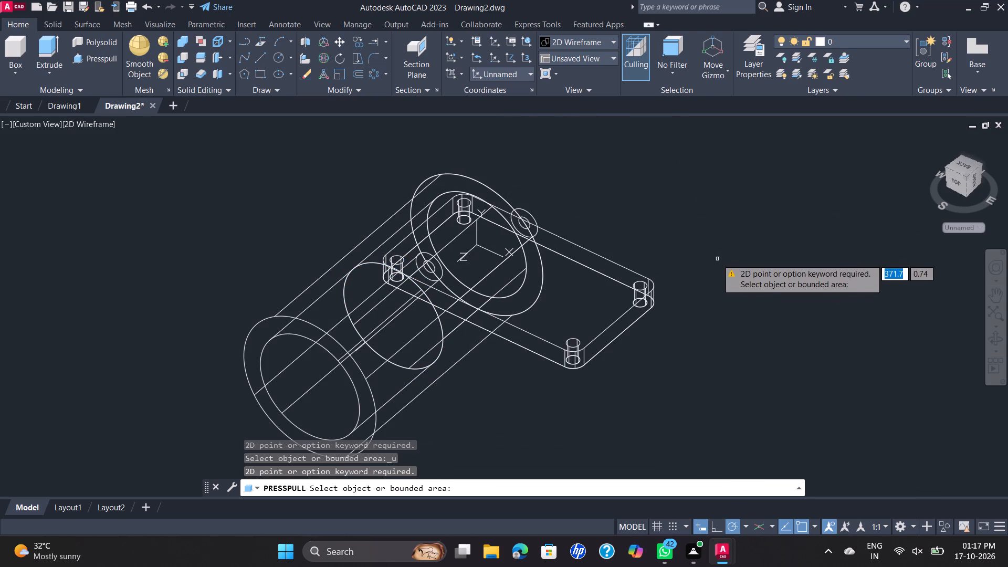
{"action": "key", "text": "Escape"}
{"action": "key", "text": "ctrl+z"}
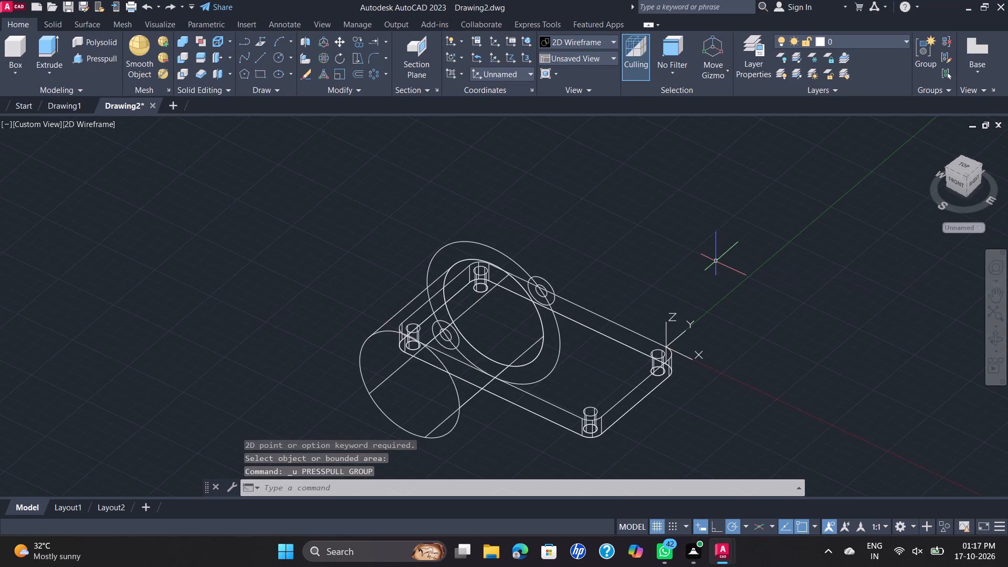
{"action": "key", "text": "ctrl+z"}
{"action": "key", "text": "ctrl+z"}
{"action": "key", "text": "ctrl+z"}
{"action": "scroll", "coordinate": [647, 300], "scroll_direction": "up", "scroll_amount": 1, "text": "ctrl"}
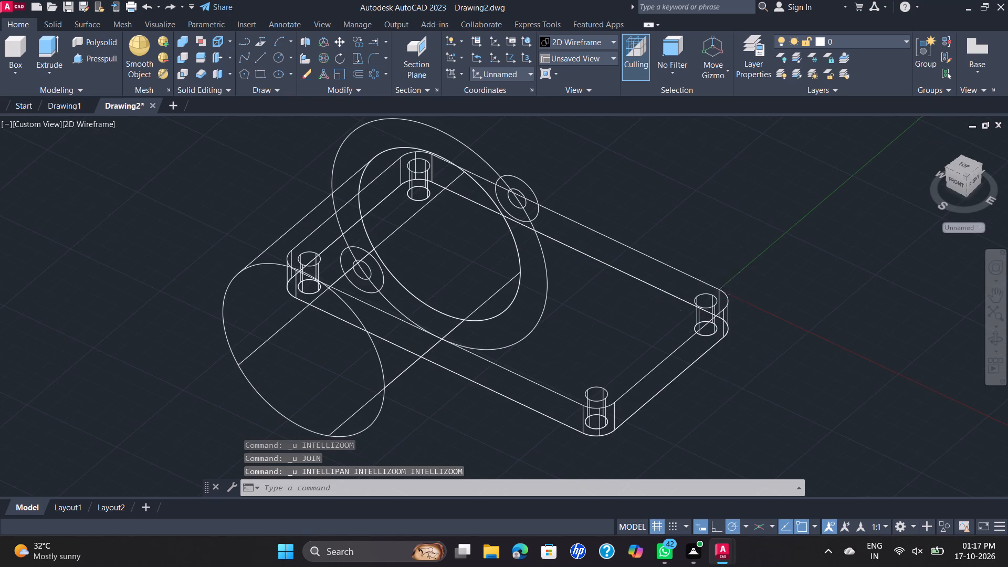
{"action": "scroll", "coordinate": [569, 269], "scroll_direction": "down", "scroll_amount": 1}
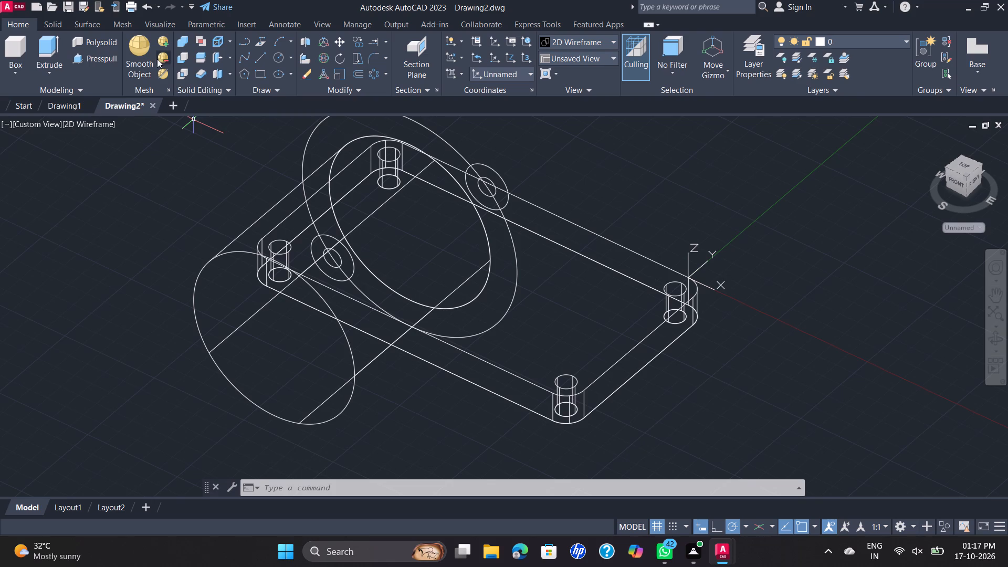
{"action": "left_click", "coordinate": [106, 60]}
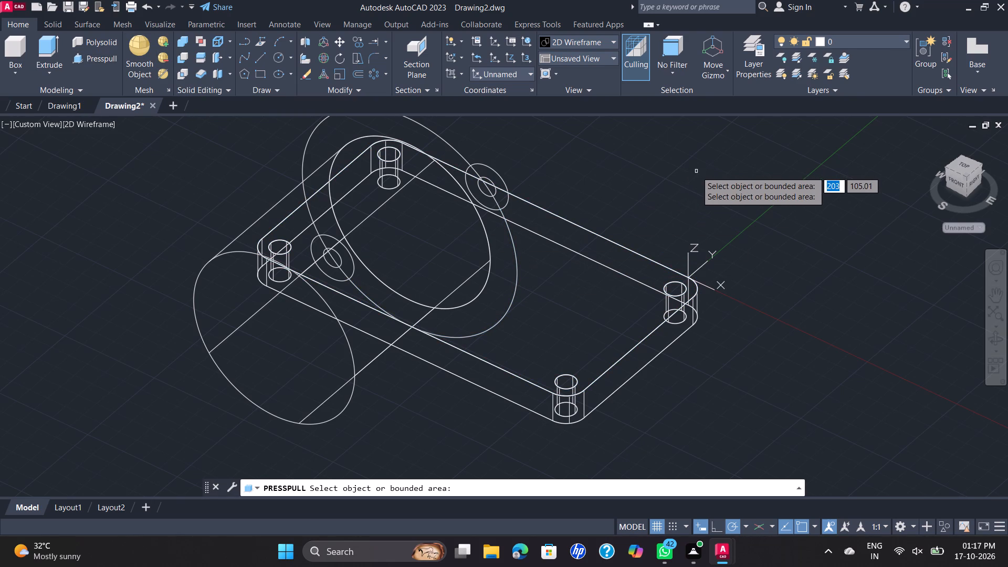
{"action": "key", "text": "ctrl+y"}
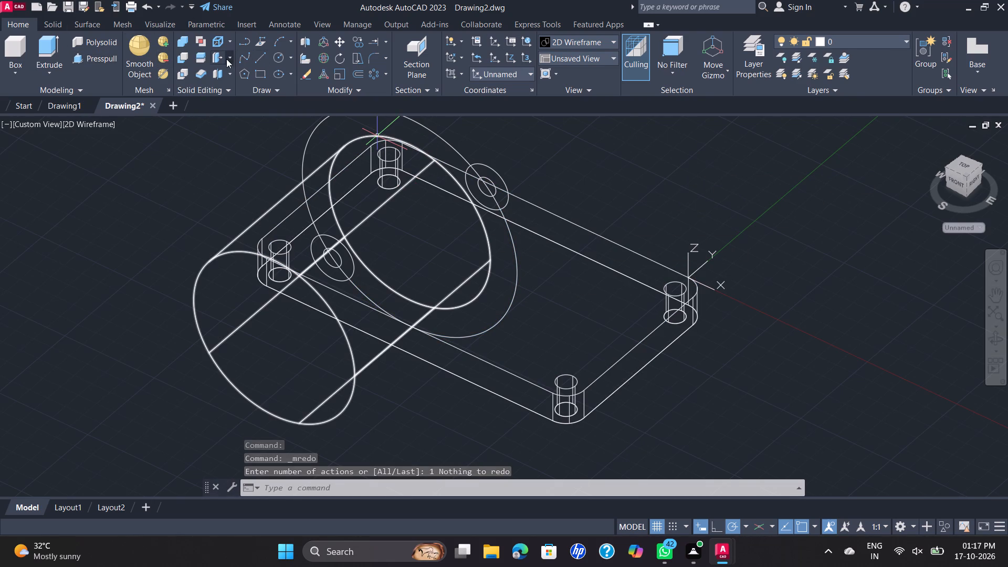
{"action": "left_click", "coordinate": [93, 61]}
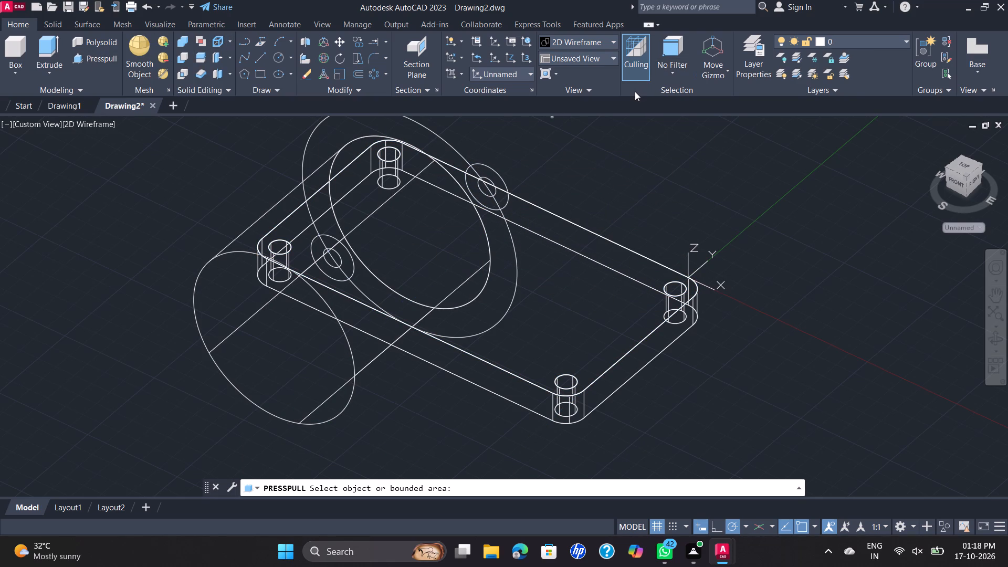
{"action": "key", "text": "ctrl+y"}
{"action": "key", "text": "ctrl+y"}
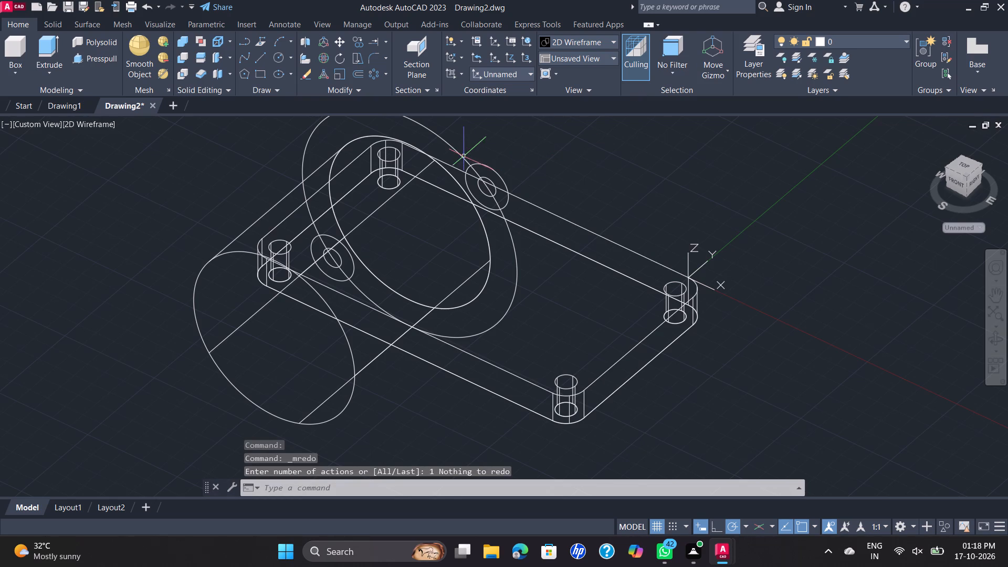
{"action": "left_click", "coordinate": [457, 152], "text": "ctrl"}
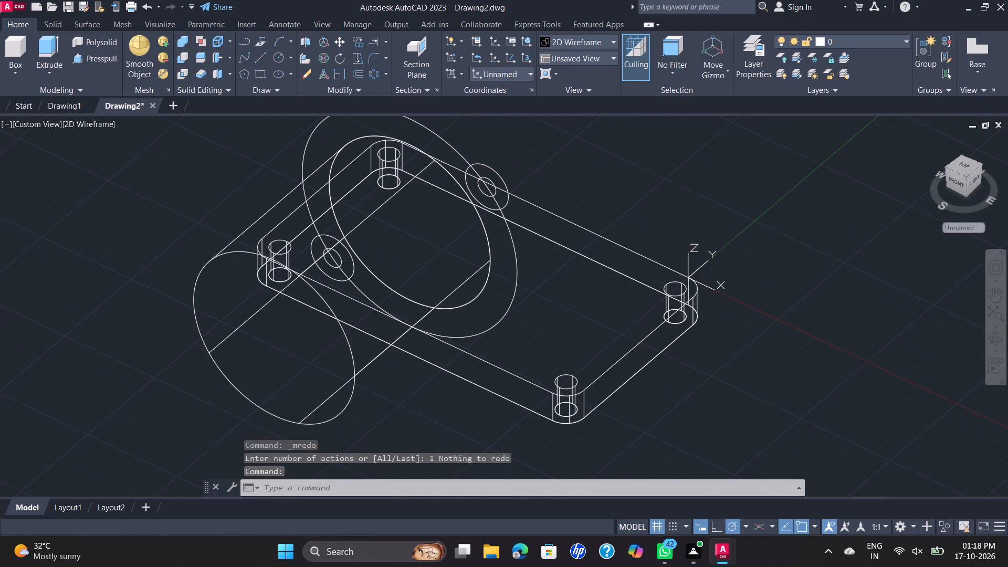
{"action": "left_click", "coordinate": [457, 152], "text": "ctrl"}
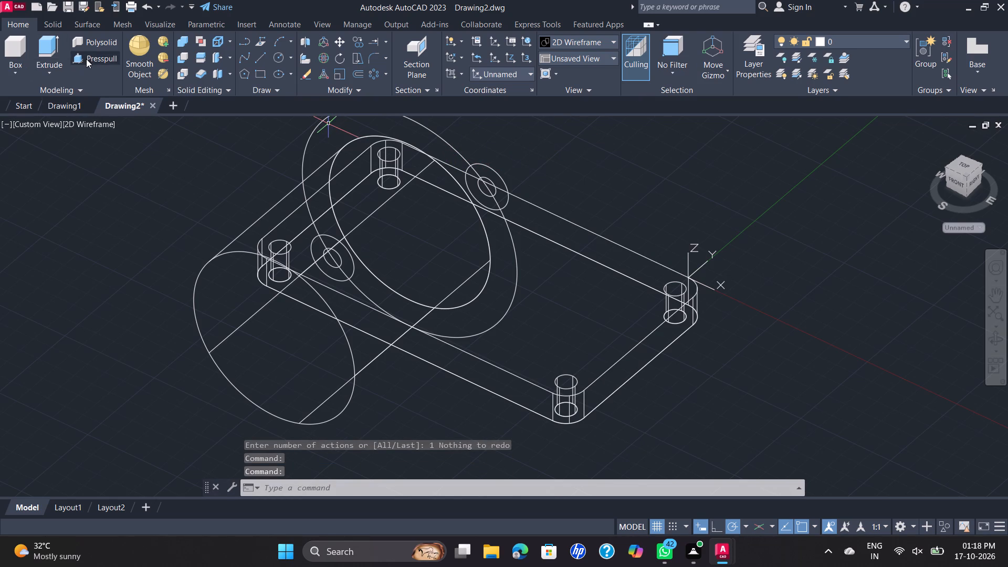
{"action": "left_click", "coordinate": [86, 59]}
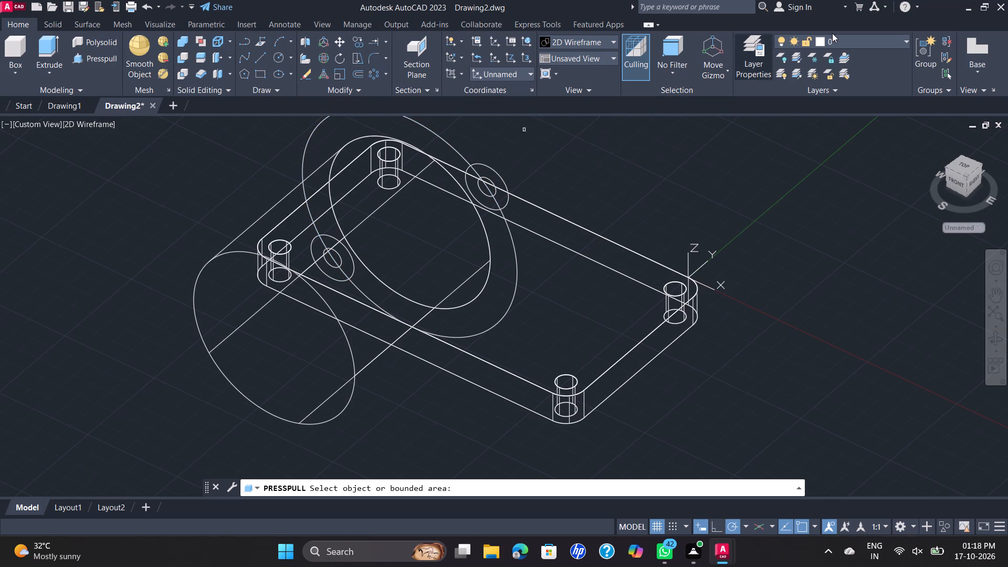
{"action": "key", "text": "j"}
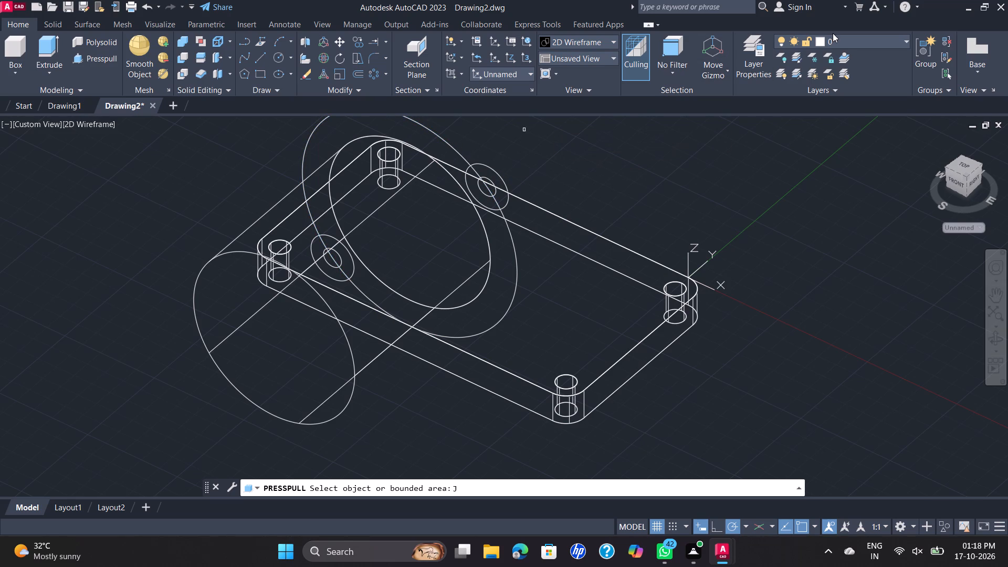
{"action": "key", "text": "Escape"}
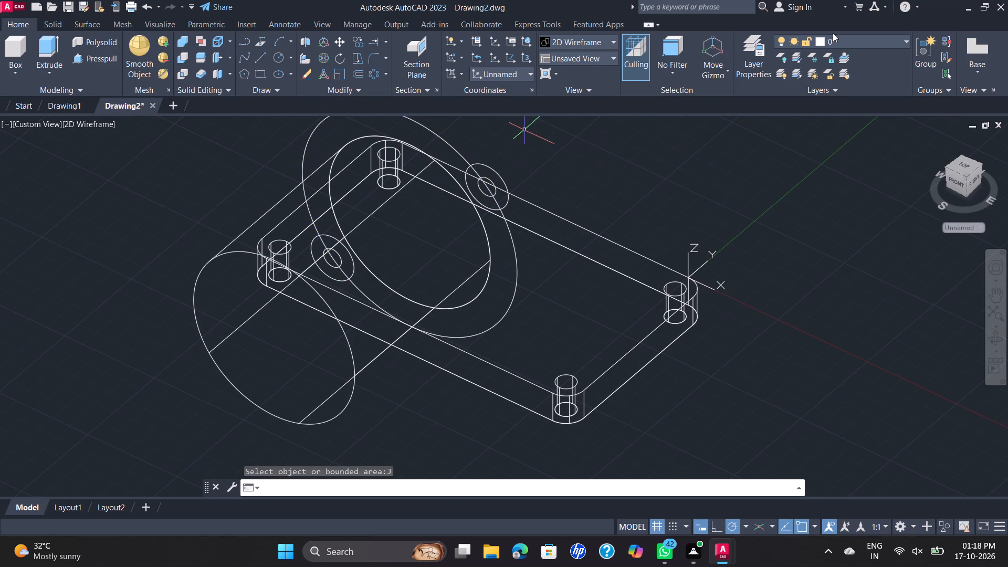
Join the outer ring arcs into one polyline, window-selecting the ring, lug circles, inner cylinder and base plate together.
{"action": "key", "text": "j"}
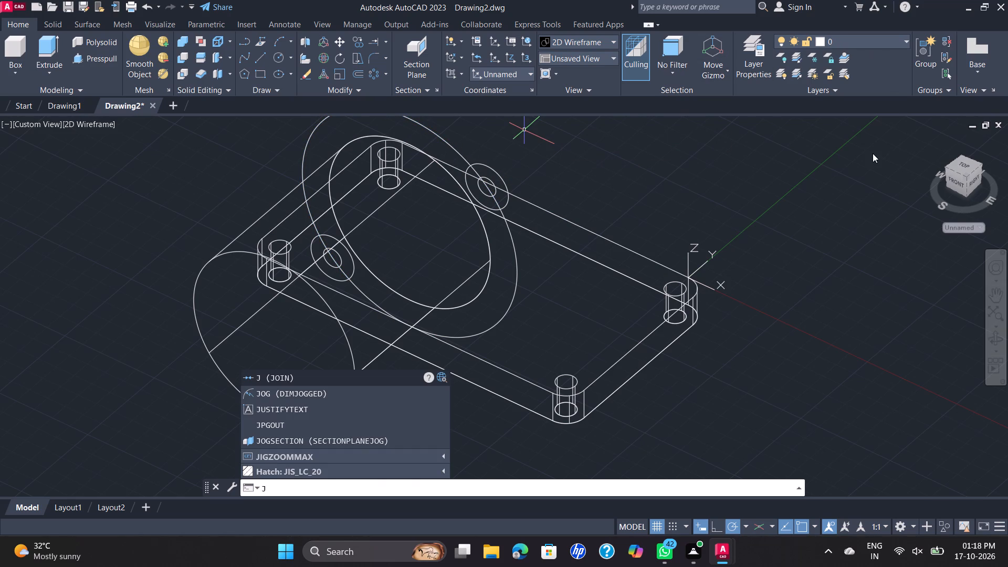
{"action": "key", "text": "Return"}
{"action": "scroll", "coordinate": [877, 55], "scroll_direction": "down", "scroll_amount": 2}
{"action": "scroll", "coordinate": [652, 334], "scroll_direction": "down", "scroll_amount": 1}
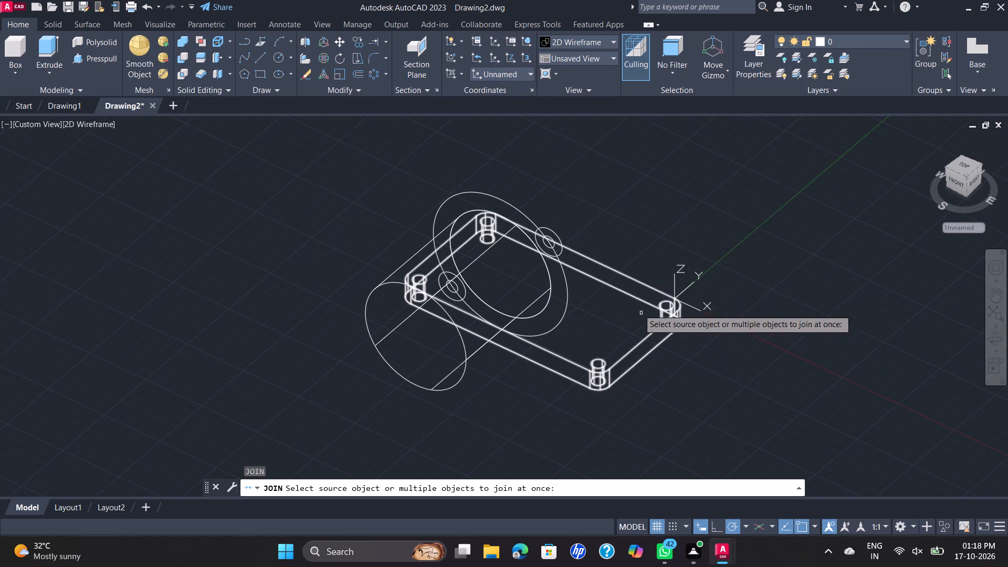
{"action": "left_click_drag", "start_coordinate": [652, 182], "coordinate": [647, 181]}
{"action": "left_click", "coordinate": [264, 419]}
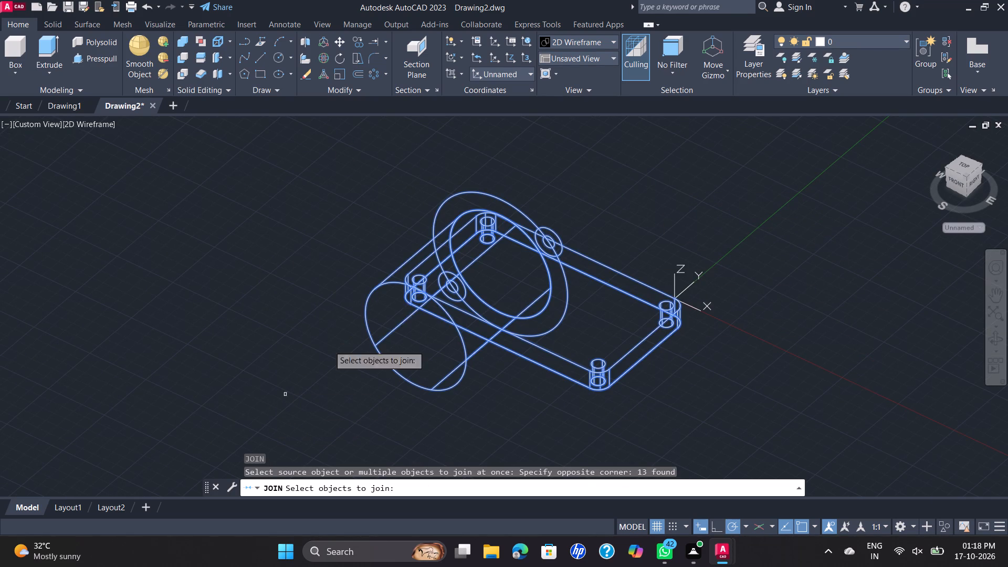
{"action": "key", "text": "Return"}
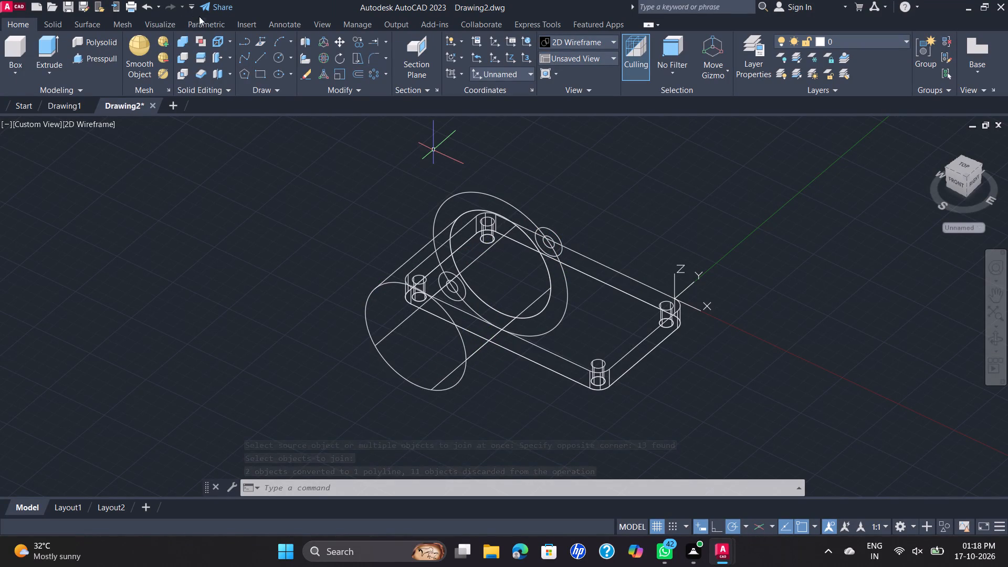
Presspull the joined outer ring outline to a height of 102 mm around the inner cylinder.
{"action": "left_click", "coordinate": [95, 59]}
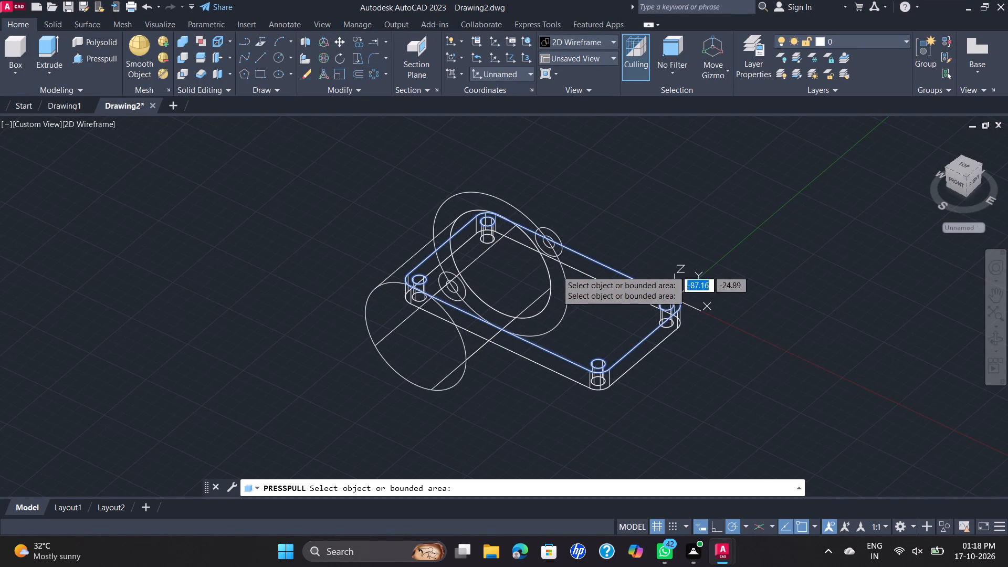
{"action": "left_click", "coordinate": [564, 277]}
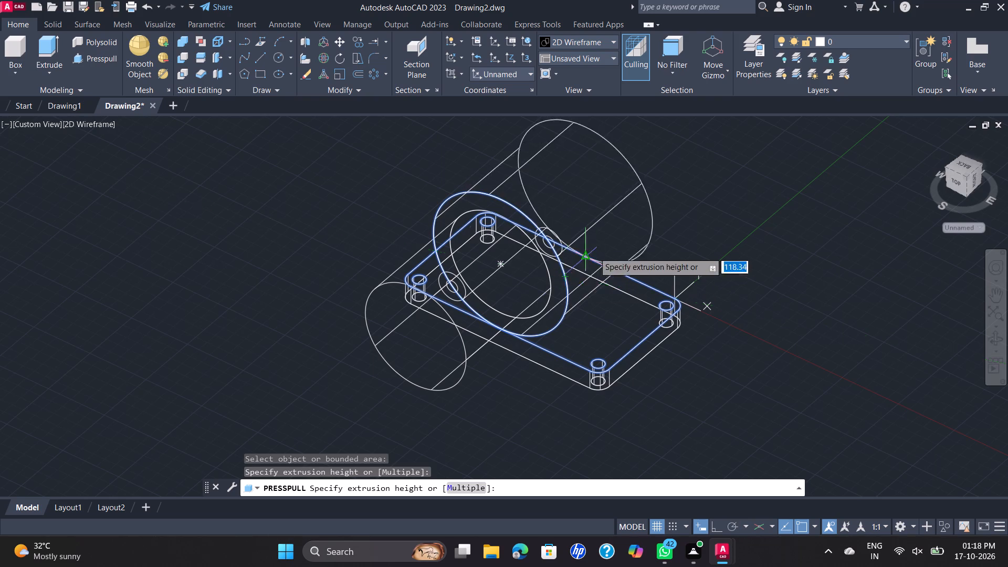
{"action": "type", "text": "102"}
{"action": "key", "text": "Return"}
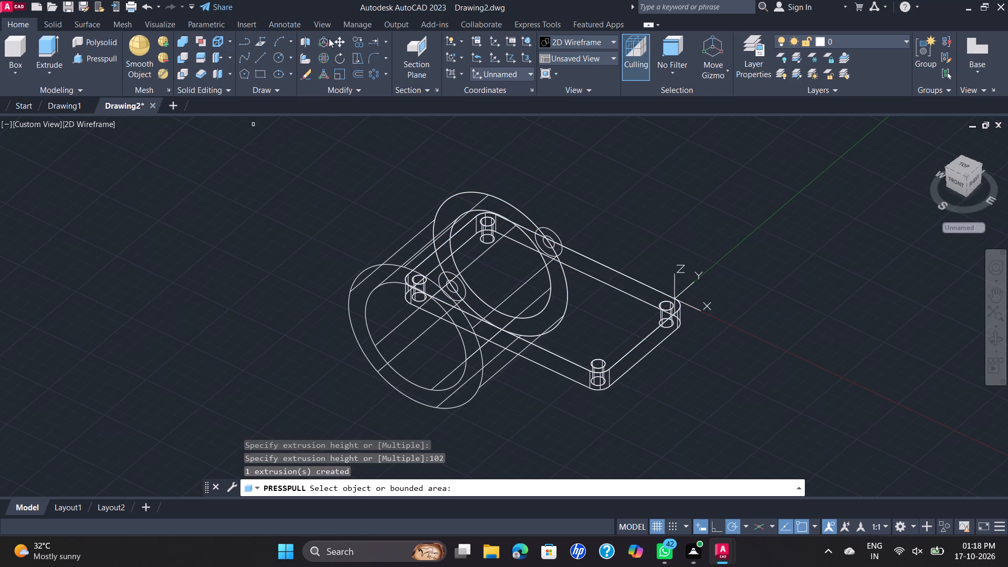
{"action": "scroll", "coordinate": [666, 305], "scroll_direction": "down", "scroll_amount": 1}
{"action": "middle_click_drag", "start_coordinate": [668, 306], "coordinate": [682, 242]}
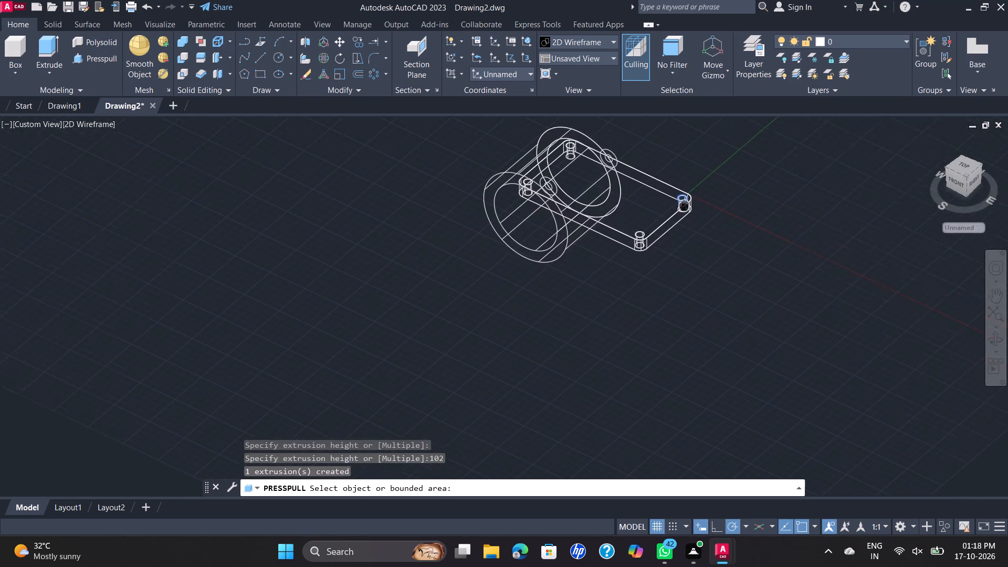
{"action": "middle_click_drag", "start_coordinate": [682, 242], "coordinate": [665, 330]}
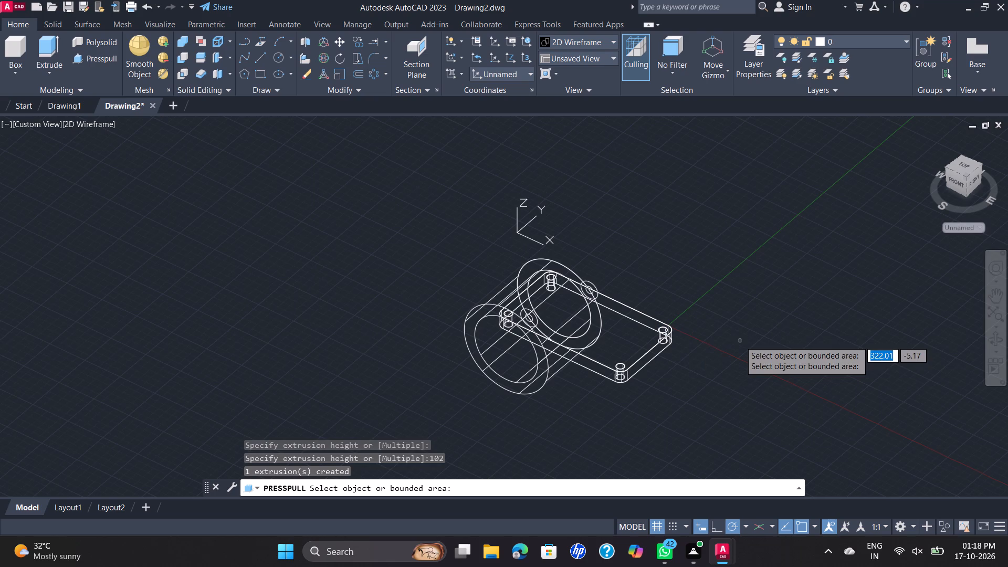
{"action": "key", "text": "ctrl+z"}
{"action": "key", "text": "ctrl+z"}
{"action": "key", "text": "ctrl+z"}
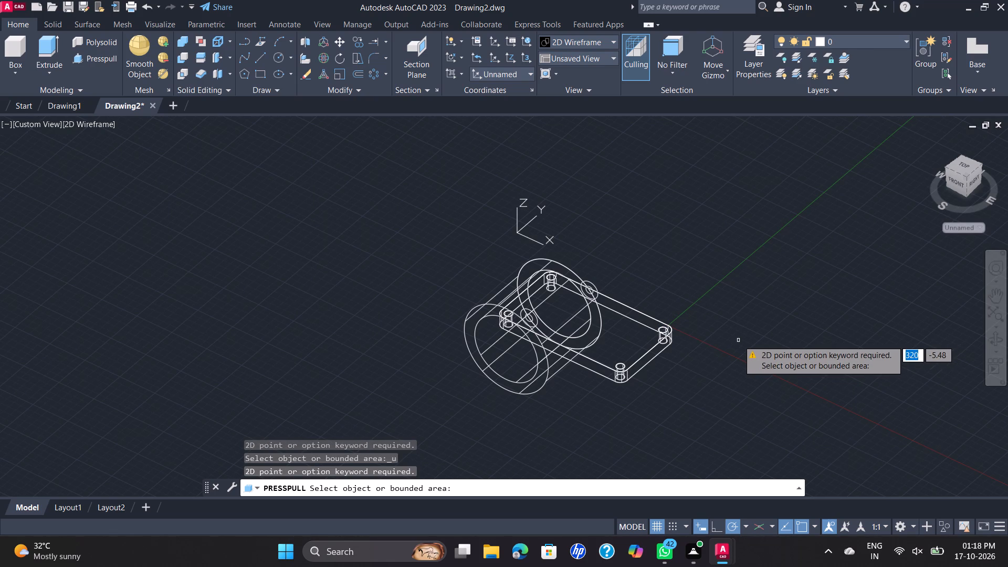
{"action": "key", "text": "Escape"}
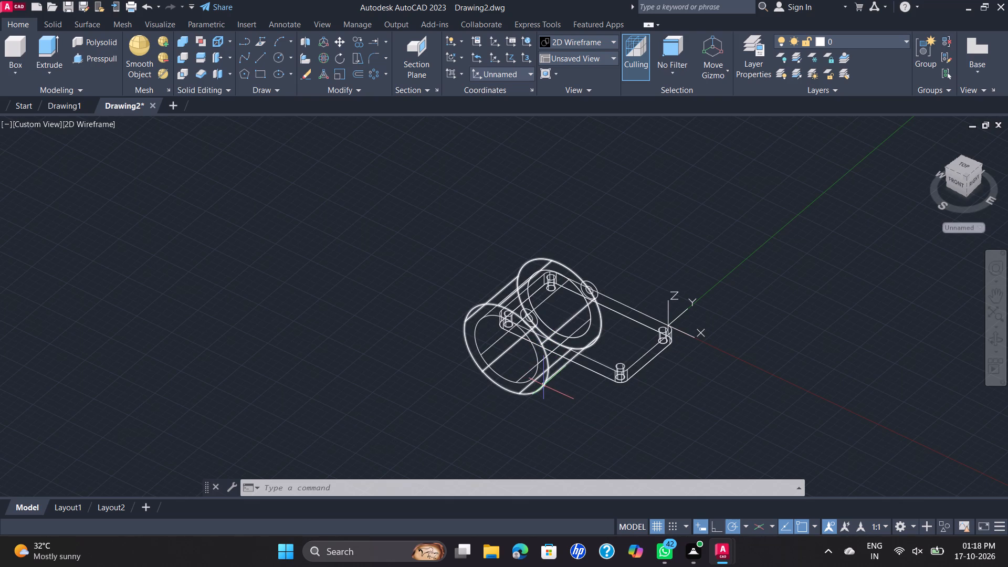
Erase the outer ring extrusion and the inner cylinder, keeping the flat ring and lug circles on the base plate.
{"action": "left_click", "coordinate": [543, 385]}
{"action": "key", "text": "Delete"}
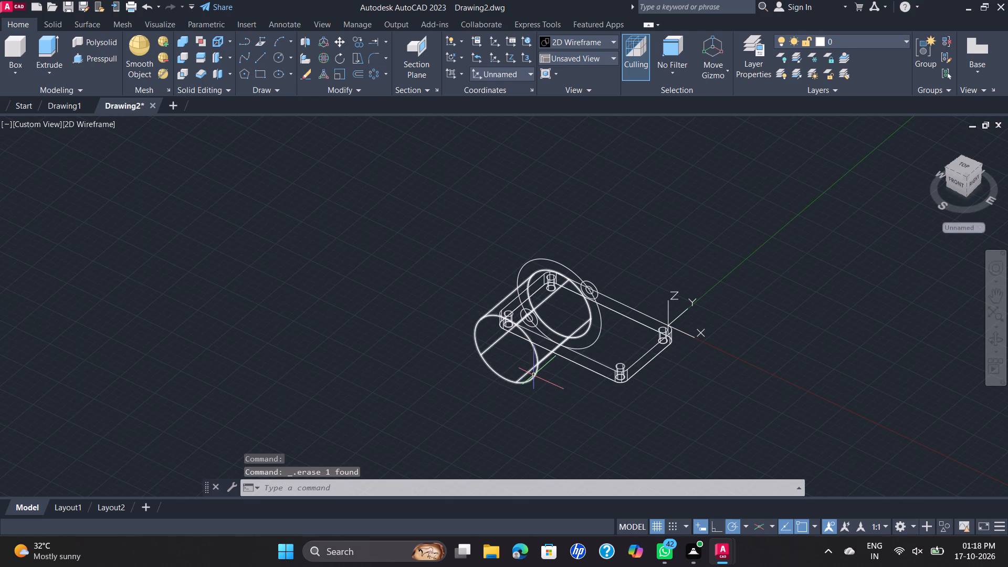
{"action": "left_click", "coordinate": [533, 375]}
{"action": "key", "text": "Delete"}
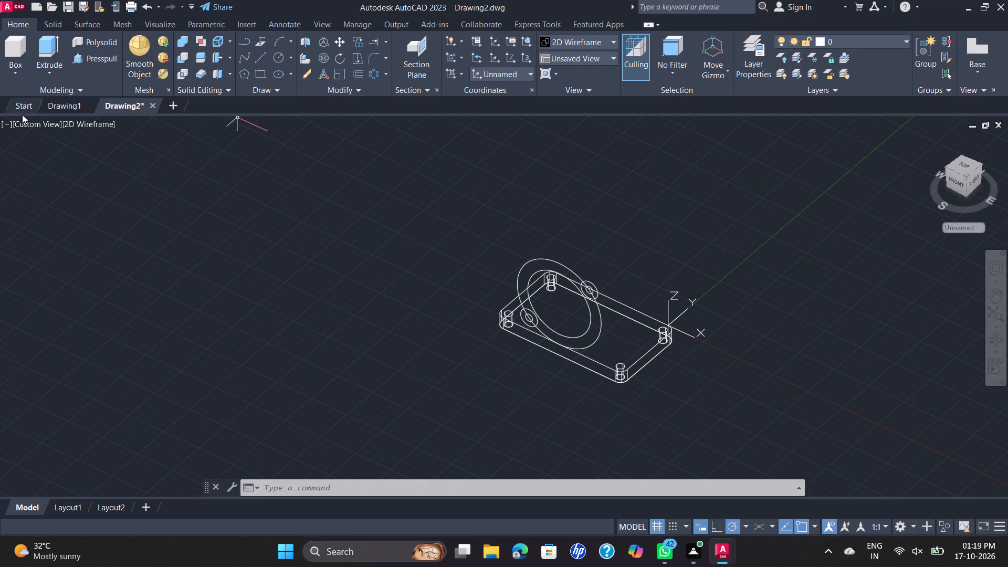
In the front view, draw collinear lines from the ring's bottom point along the plate top: 12 and 12.5 leftward, 25 and 12.5 rightward.
{"action": "left_click", "coordinate": [28, 126]}
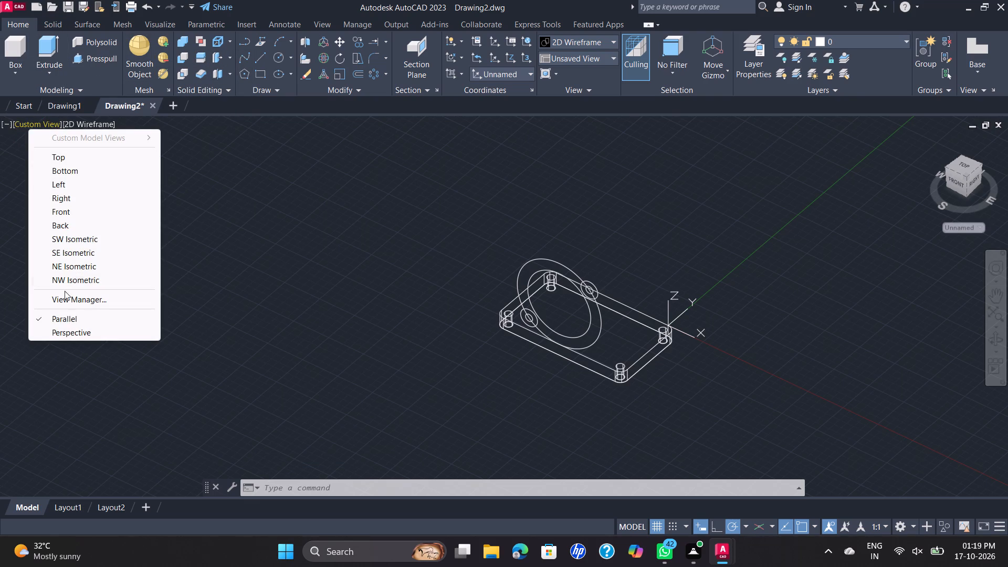
{"action": "left_click", "coordinate": [102, 212]}
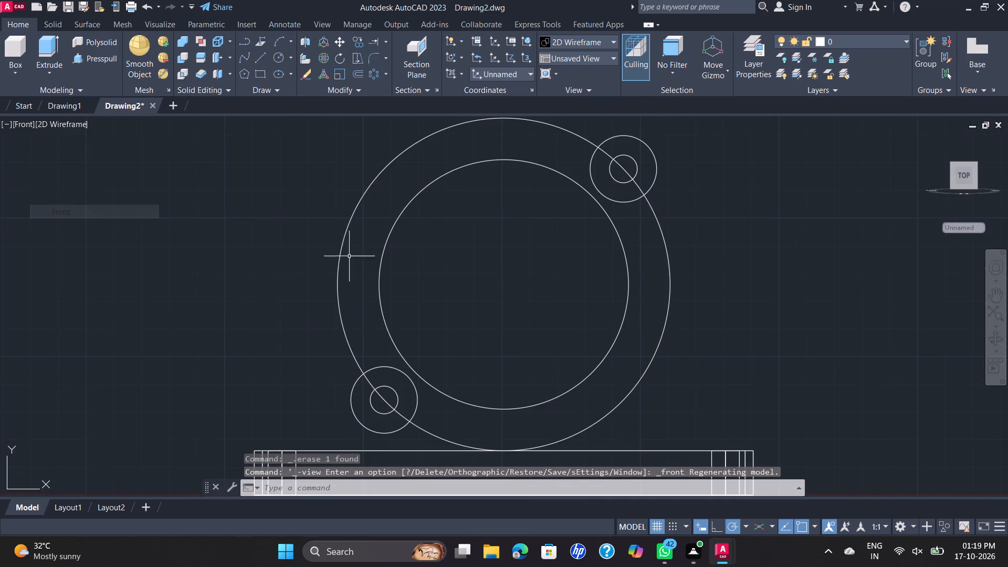
{"action": "scroll", "coordinate": [487, 277], "scroll_direction": "down", "scroll_amount": 1}
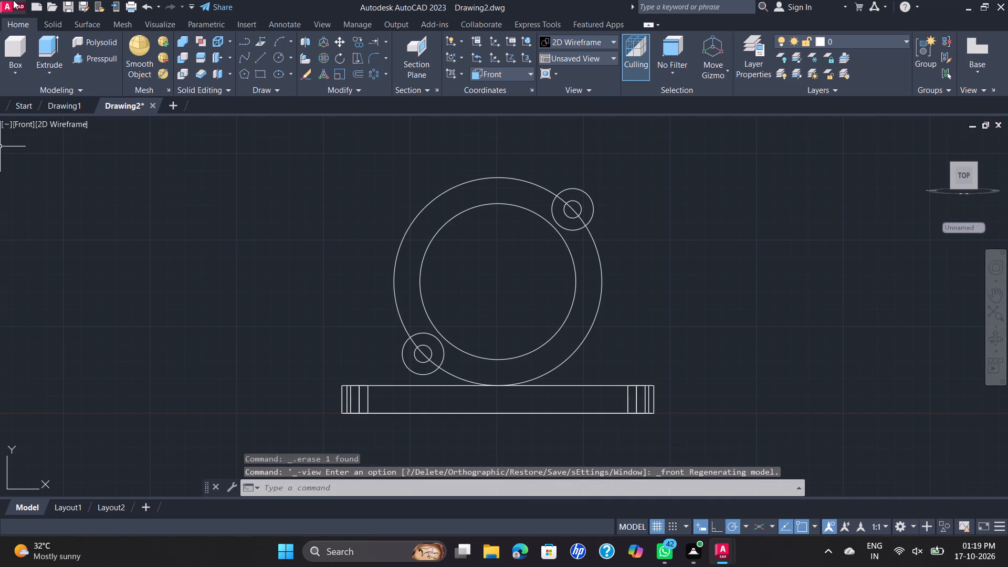
{"action": "left_click", "coordinate": [256, 55]}
{"action": "left_click", "coordinate": [256, 59]}
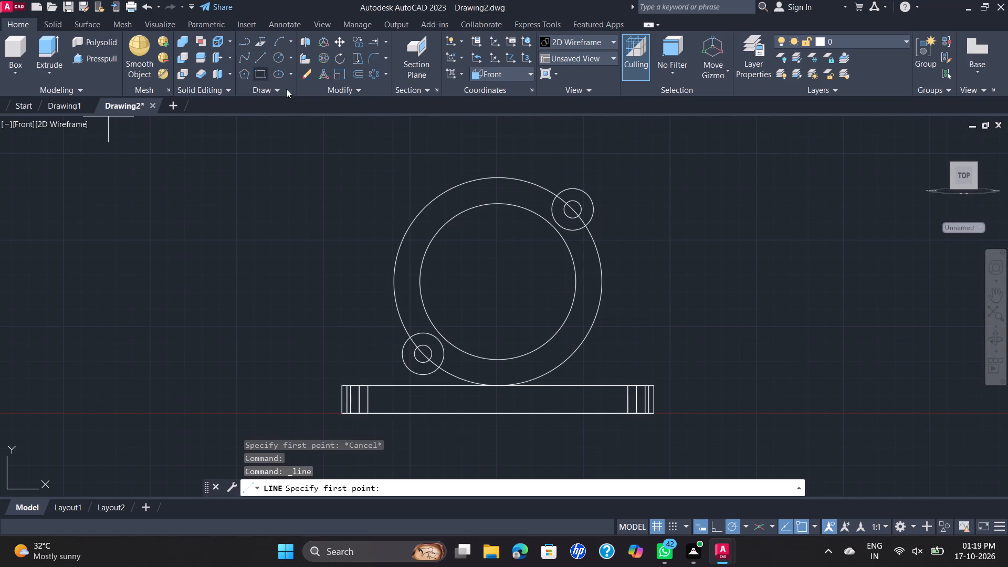
{"action": "left_click", "coordinate": [496, 386]}
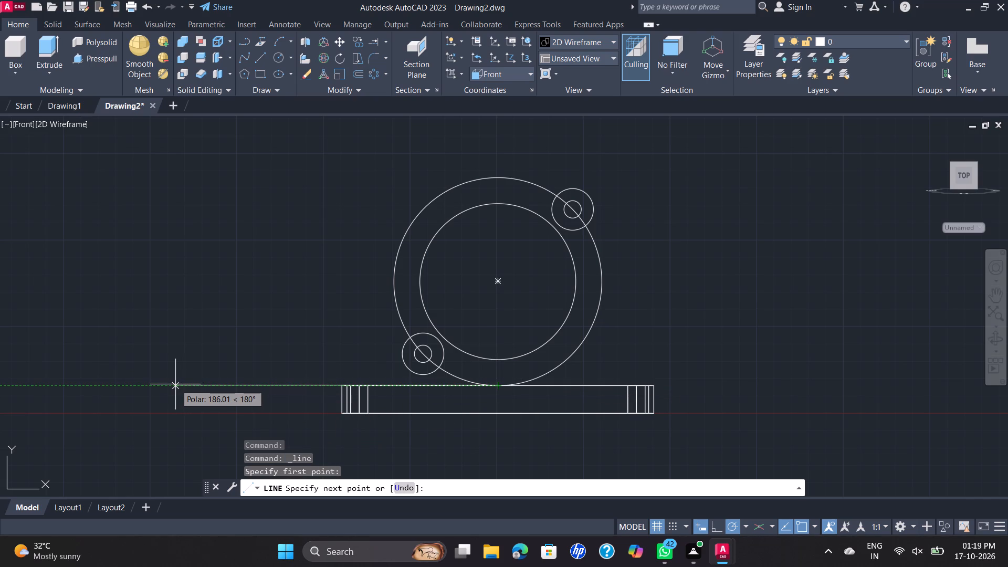
{"action": "type", "text": "12"}
{"action": "key", "text": "Return"}
{"action": "type", "text": ".5"}
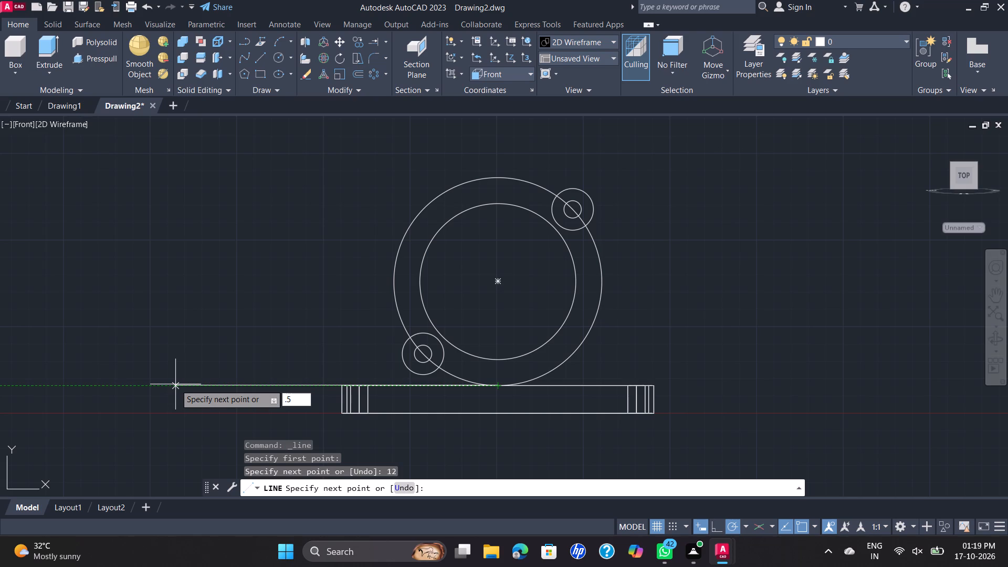
{"action": "key", "text": "BackSpace"}
{"action": "key", "text": "BackSpace"}
{"action": "key", "text": "BackSpace"}
{"action": "type", "text": "12.5"}
{"action": "key", "text": "Return"}
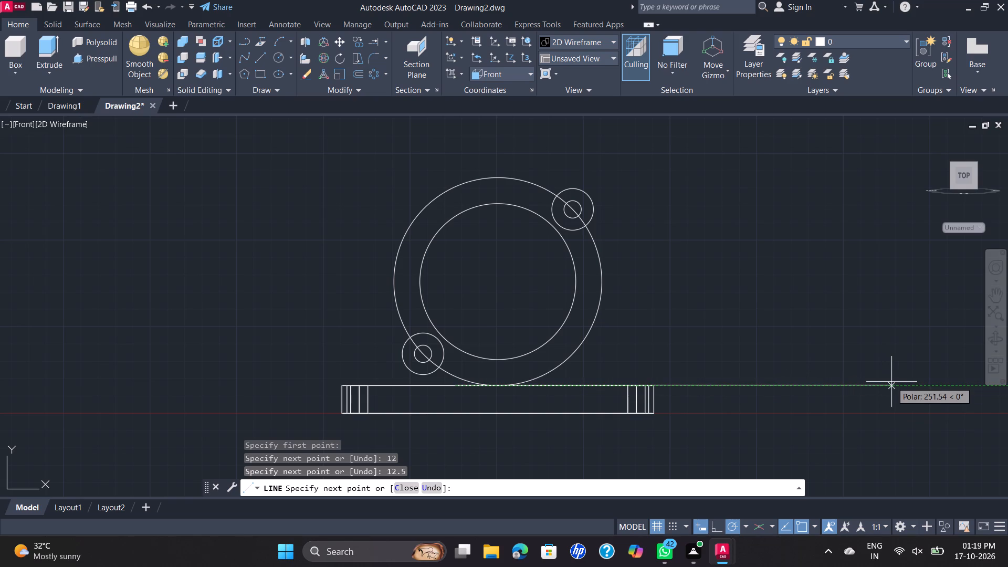
{"action": "type", "text": "25"}
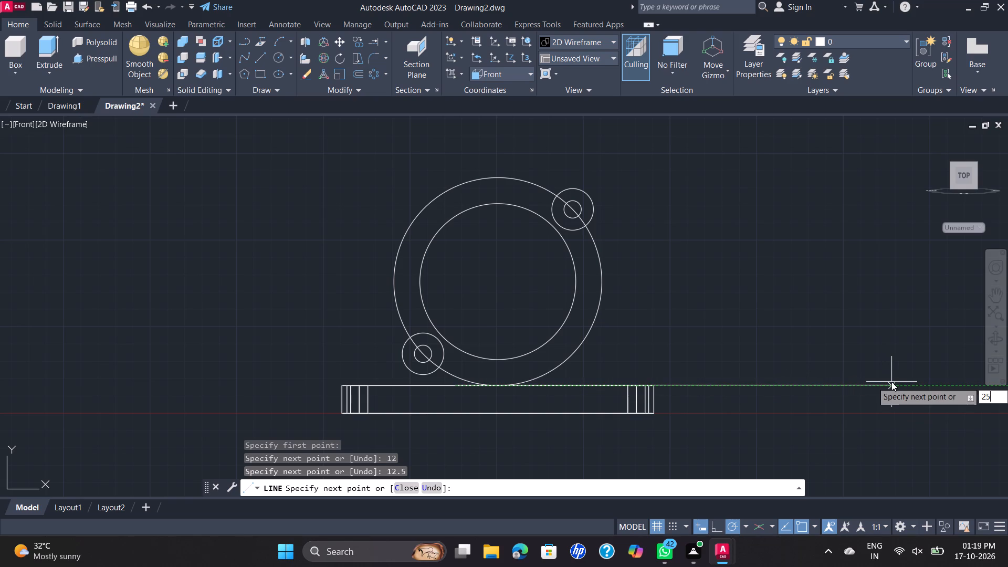
{"action": "key", "text": "Return"}
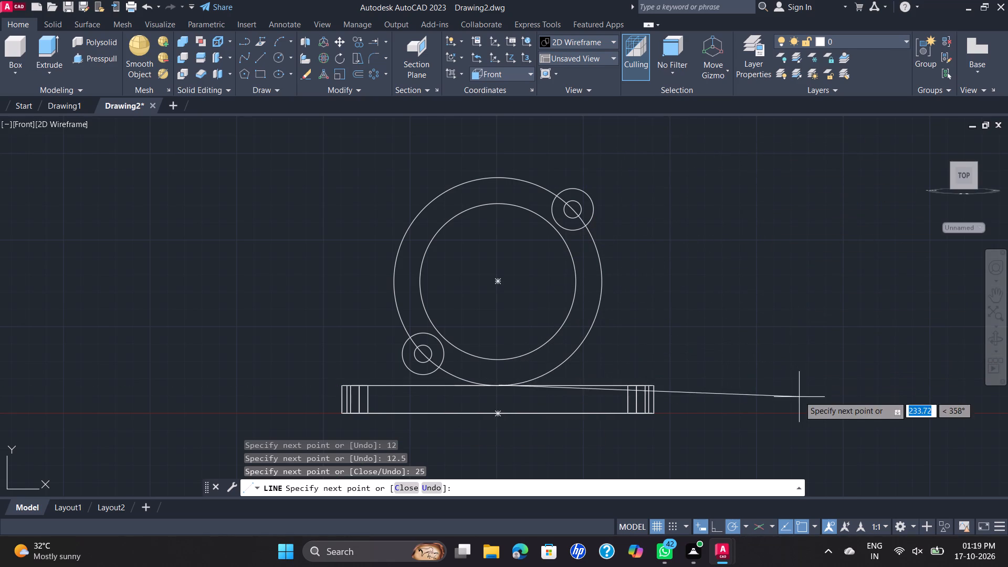
{"action": "type", "text": "12.5"}
{"action": "key", "text": "Return"}
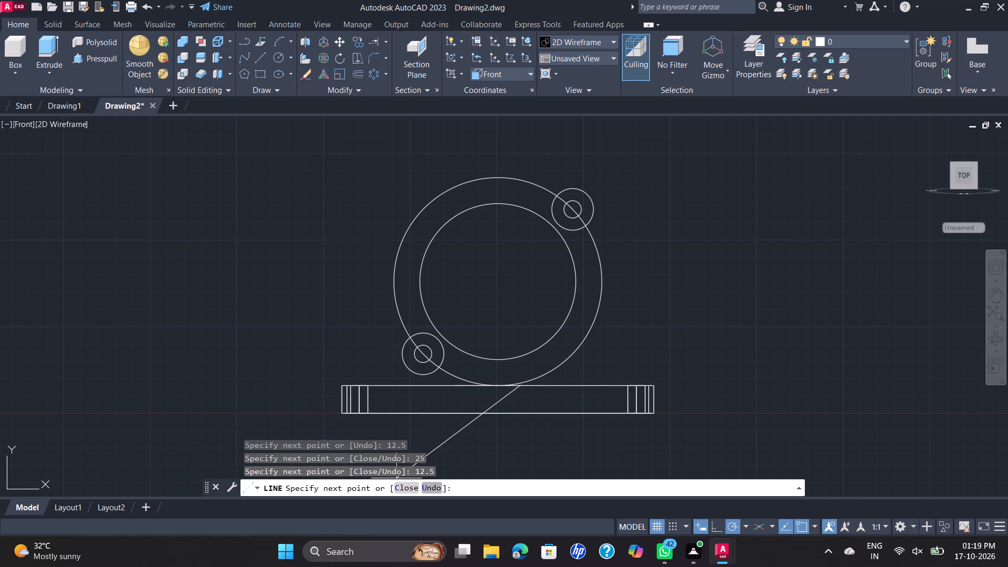
Continue the line 25 leftward, about 32.7 up into the ring's bore, 25 rightward, and straight down to the plate's top edge.
{"action": "scroll", "coordinate": [463, 397], "scroll_direction": "up", "scroll_amount": 3}
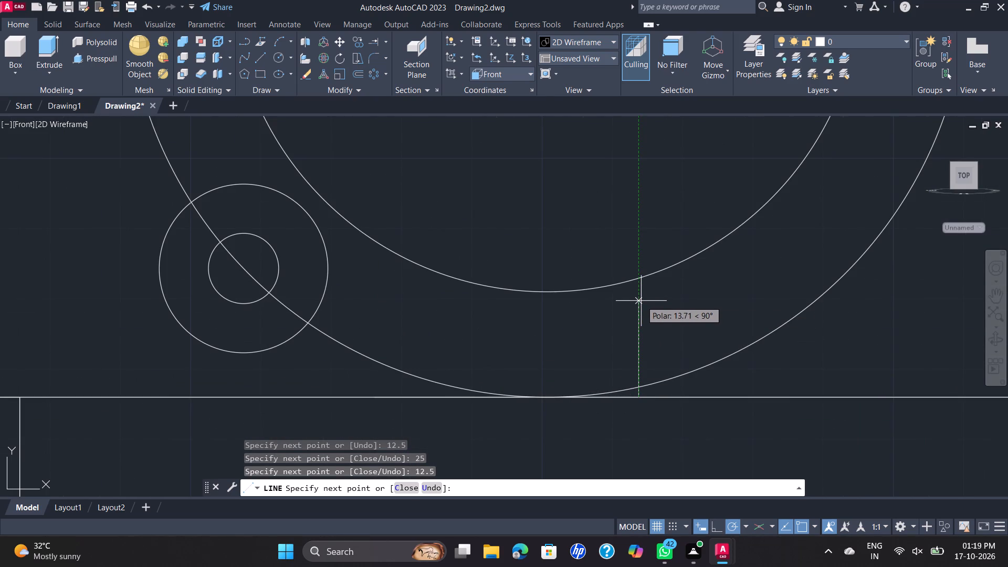
{"action": "scroll", "coordinate": [82, 368], "scroll_direction": "down", "scroll_amount": 3}
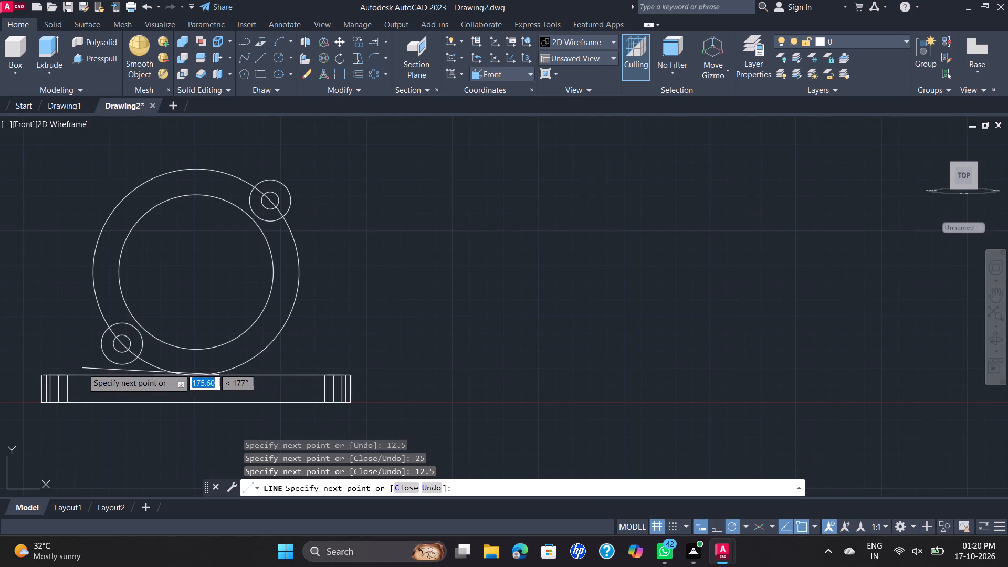
{"action": "scroll", "coordinate": [6, 355], "scroll_direction": "down", "scroll_amount": 1}
{"action": "middle_click_drag", "start_coordinate": [8, 355], "coordinate": [222, 364]}
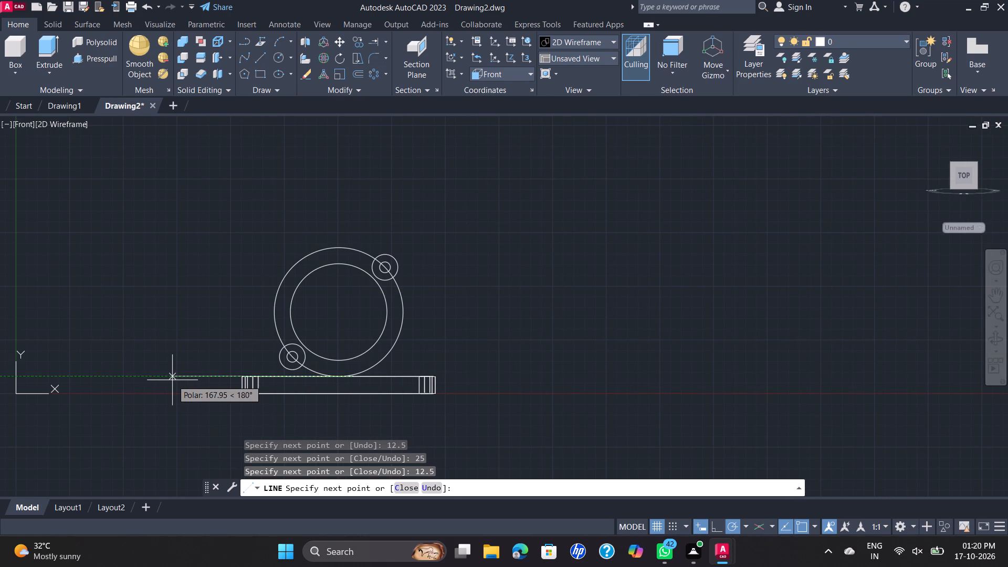
{"action": "key", "text": "2"}
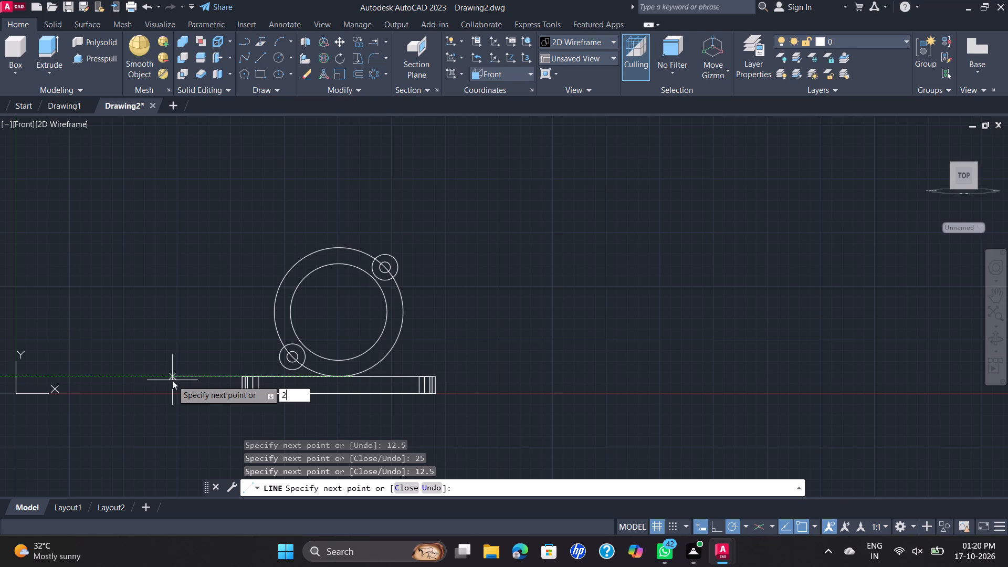
{"action": "key", "text": "5"}
{"action": "key", "text": "Return"}
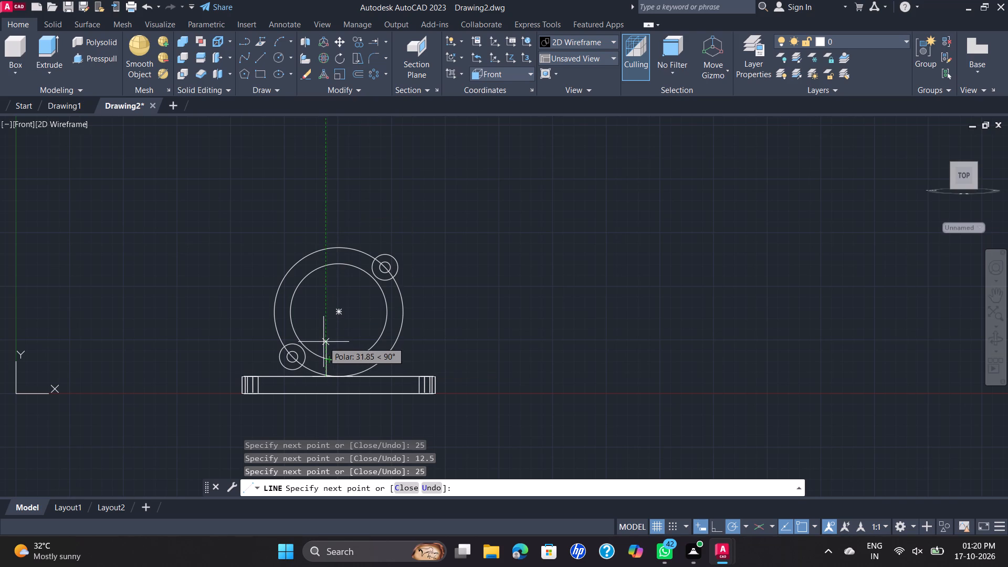
{"action": "middle_click_drag", "start_coordinate": [323, 342], "coordinate": [320, 364]}
{"action": "scroll", "coordinate": [320, 364], "scroll_direction": "up", "scroll_amount": 3}
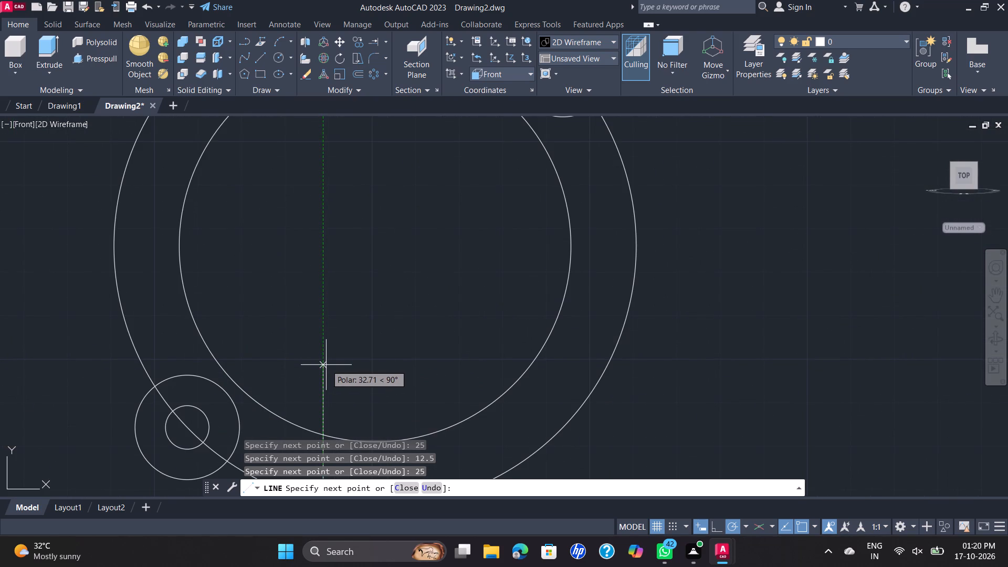
{"action": "left_click", "coordinate": [326, 365]}
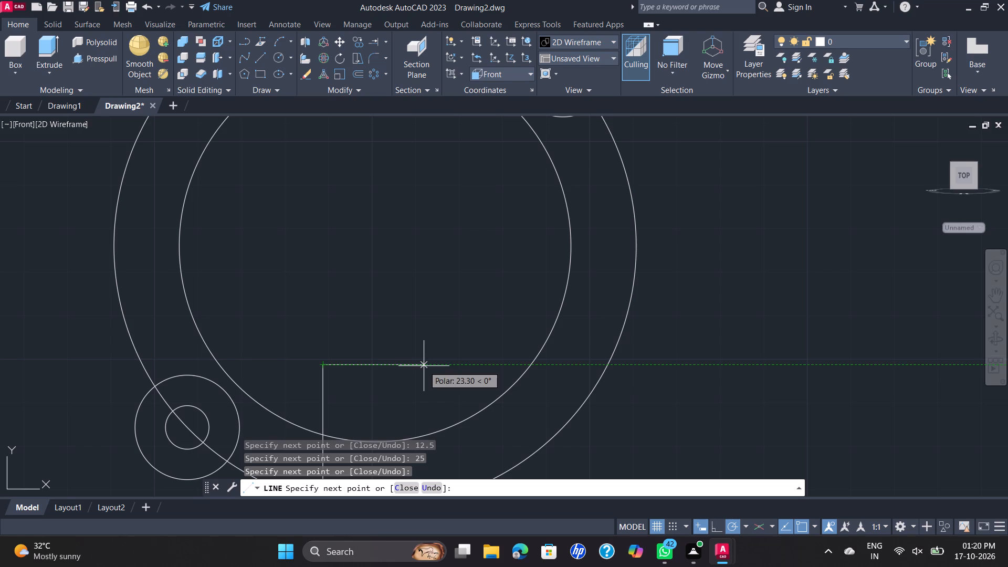
{"action": "type", "text": "25"}
{"action": "key", "text": "Return"}
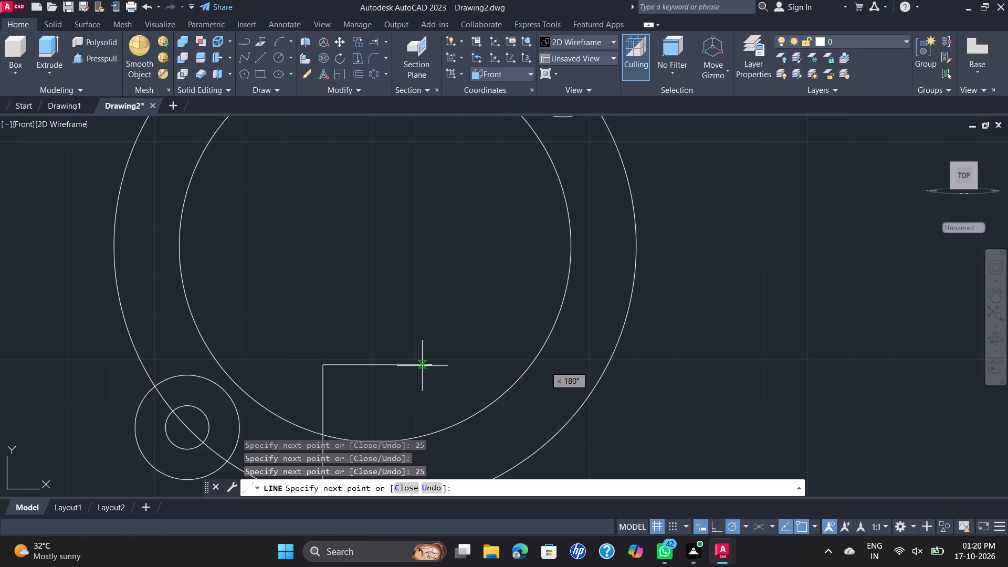
{"action": "scroll", "coordinate": [437, 436], "scroll_direction": "down", "scroll_amount": 2}
{"action": "middle_click_drag", "start_coordinate": [456, 392], "coordinate": [498, 254]}
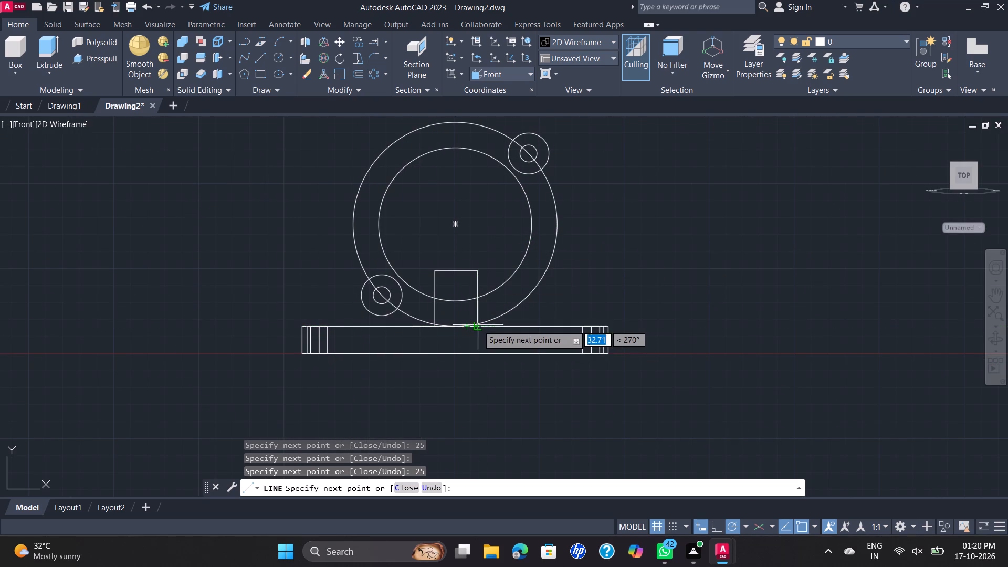
{"action": "scroll", "coordinate": [479, 325], "scroll_direction": "up", "scroll_amount": 2}
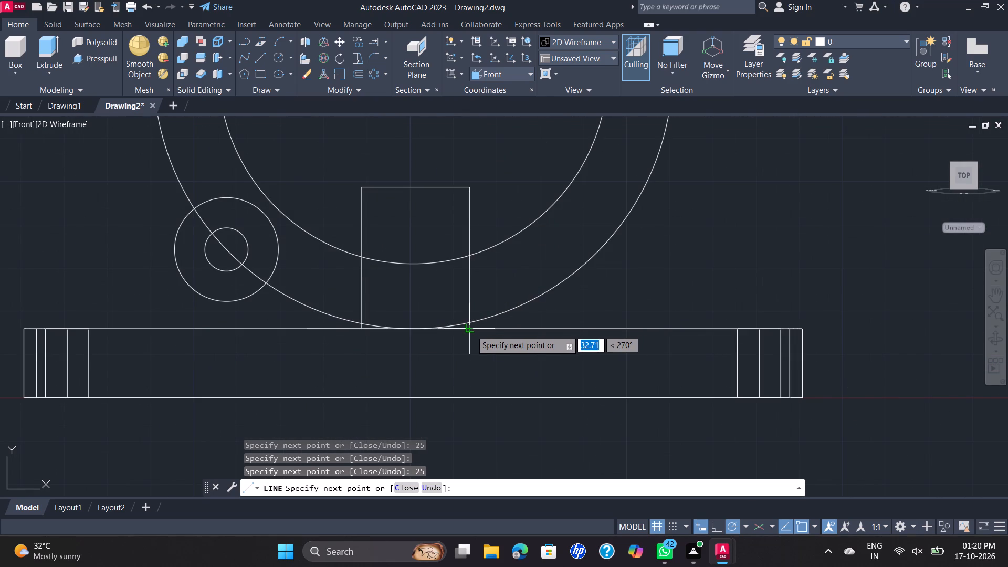
{"action": "left_click", "coordinate": [471, 330]}
{"action": "scroll", "coordinate": [481, 330], "scroll_direction": "down", "scroll_amount": 1}
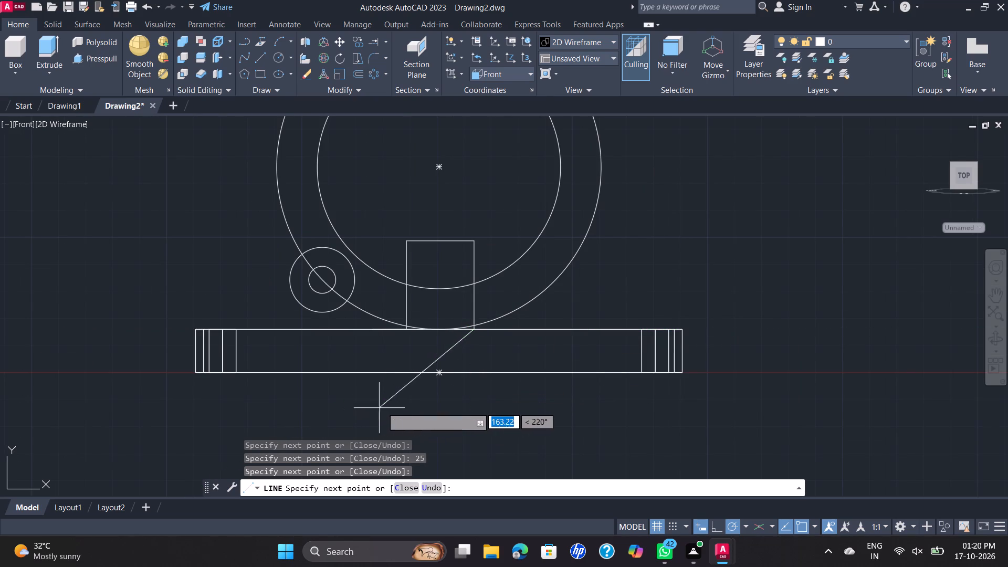
{"action": "key", "text": "Escape"}
{"action": "key", "text": "Escape"}
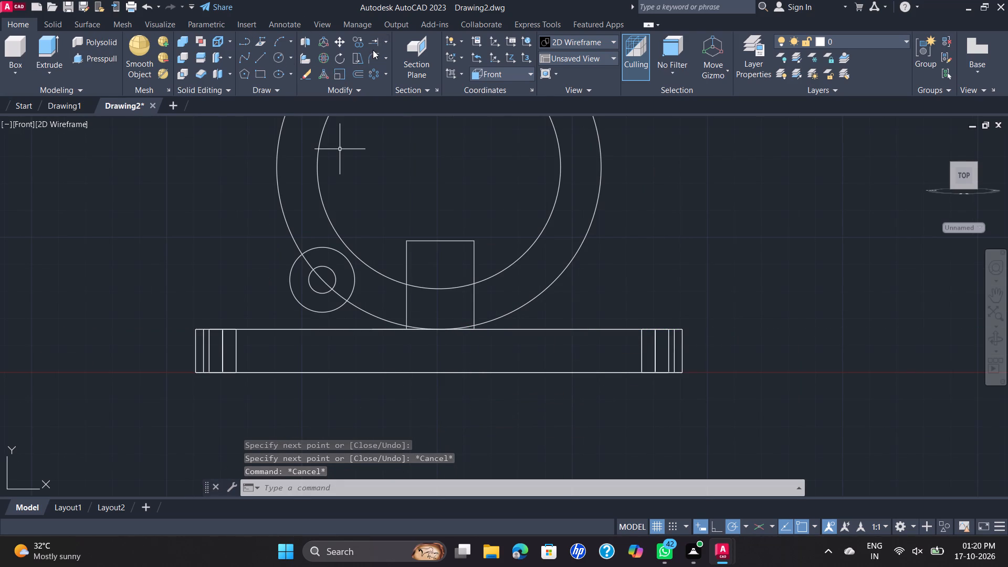
Trim the inner and outer ring arcs lying between the rectangle's two vertical sides.
{"action": "left_click", "coordinate": [389, 38]}
{"action": "left_click", "coordinate": [386, 44]}
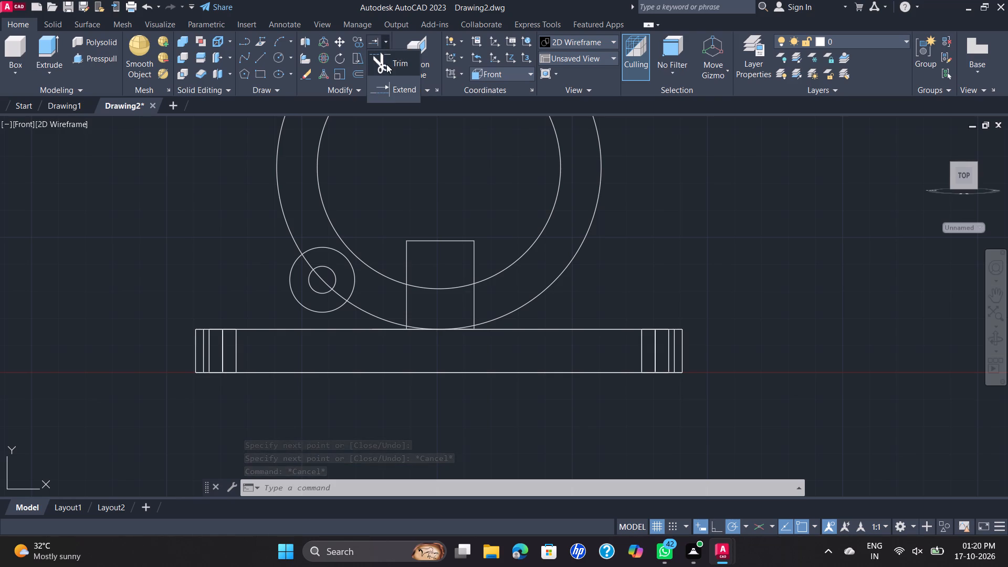
{"action": "left_click", "coordinate": [387, 62]}
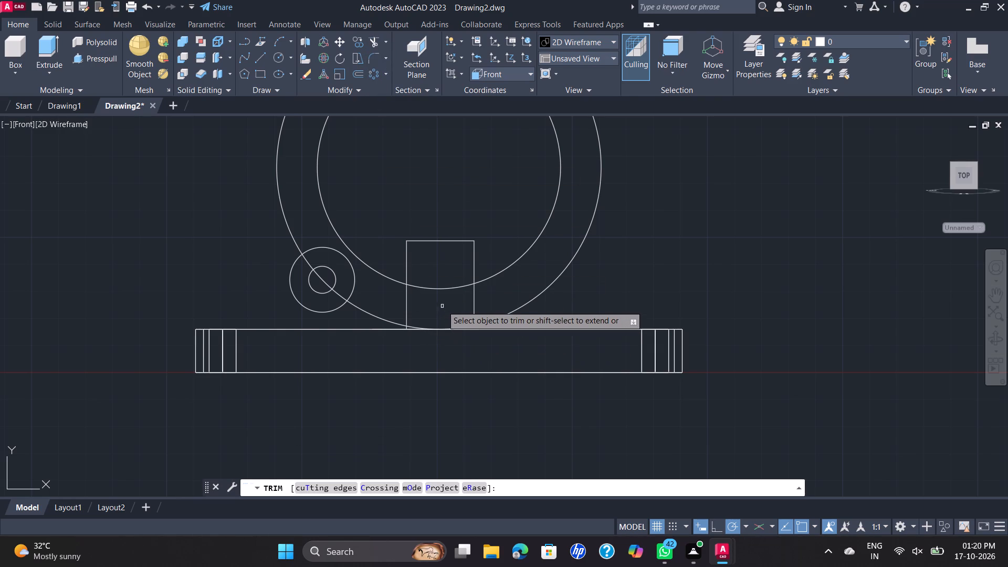
{"action": "scroll", "coordinate": [443, 268], "scroll_direction": "up", "scroll_amount": 2}
{"action": "scroll", "coordinate": [361, 228], "scroll_direction": "down", "scroll_amount": 3}
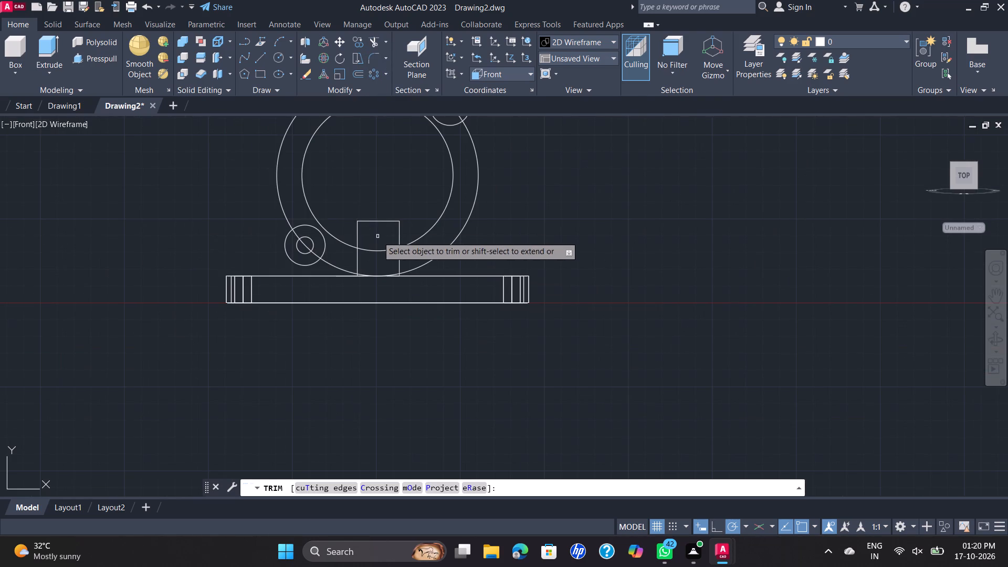
{"action": "middle_click_drag", "start_coordinate": [377, 236], "coordinate": [410, 320]}
{"action": "scroll", "coordinate": [410, 320], "scroll_direction": "up", "scroll_amount": 1}
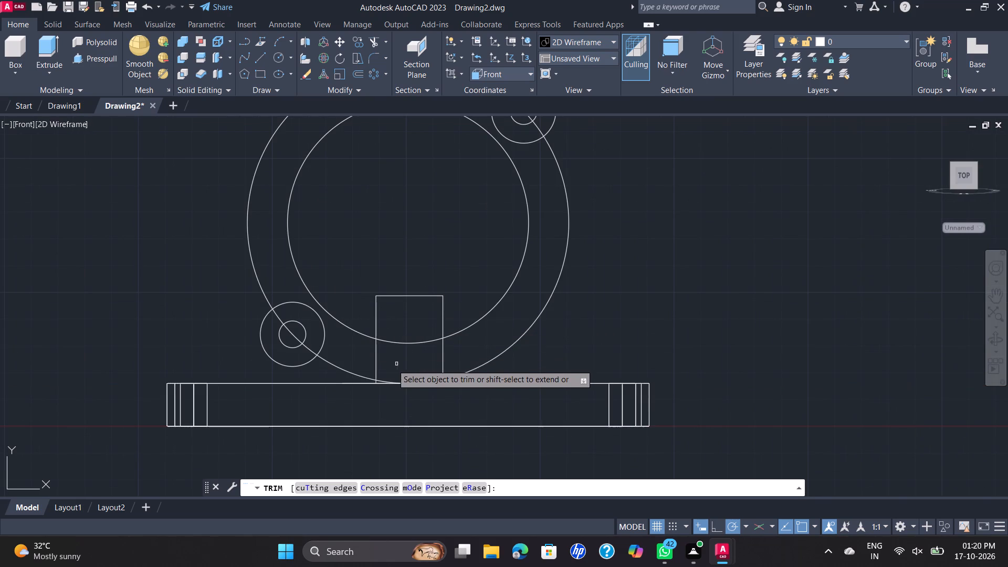
{"action": "scroll", "coordinate": [394, 344], "scroll_direction": "up", "scroll_amount": 2}
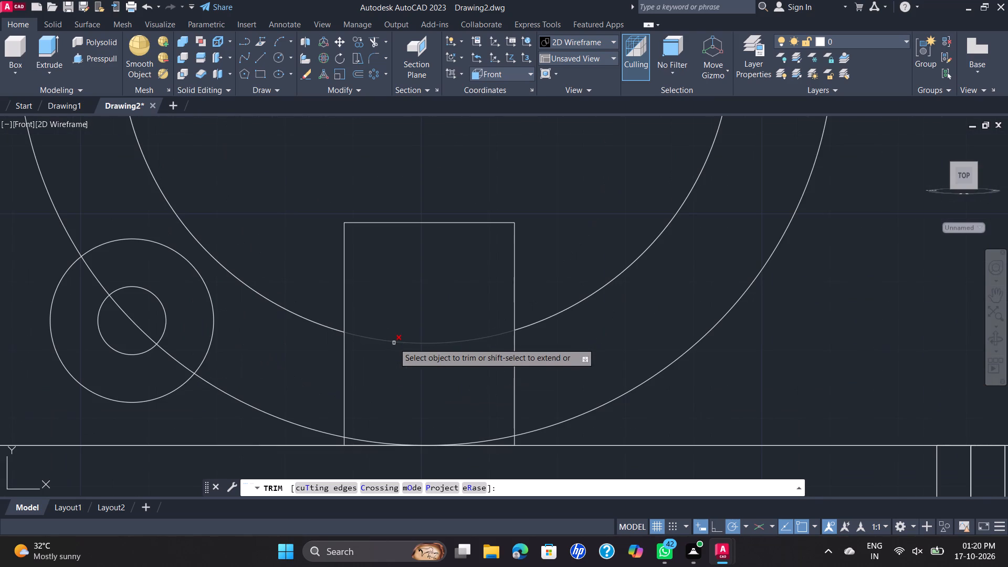
{"action": "left_click", "coordinate": [394, 342]}
{"action": "scroll", "coordinate": [394, 342], "scroll_direction": "down", "scroll_amount": 2}
{"action": "scroll", "coordinate": [426, 381], "scroll_direction": "up", "scroll_amount": 2}
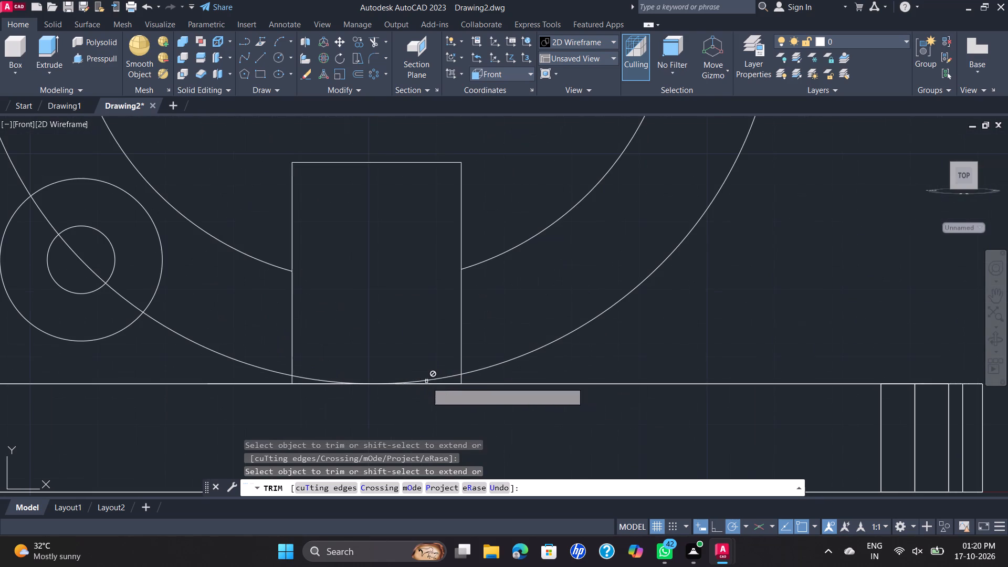
{"action": "scroll", "coordinate": [444, 379], "scroll_direction": "up", "scroll_amount": 2}
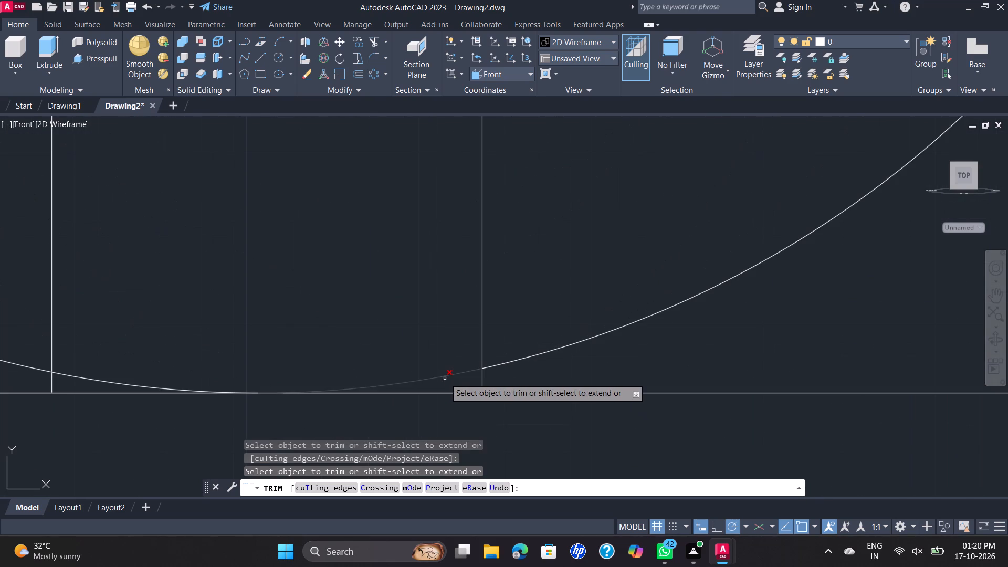
{"action": "left_click", "coordinate": [445, 378]}
{"action": "scroll", "coordinate": [445, 376], "scroll_direction": "down", "scroll_amount": 3}
{"action": "scroll", "coordinate": [351, 373], "scroll_direction": "up", "scroll_amount": 3}
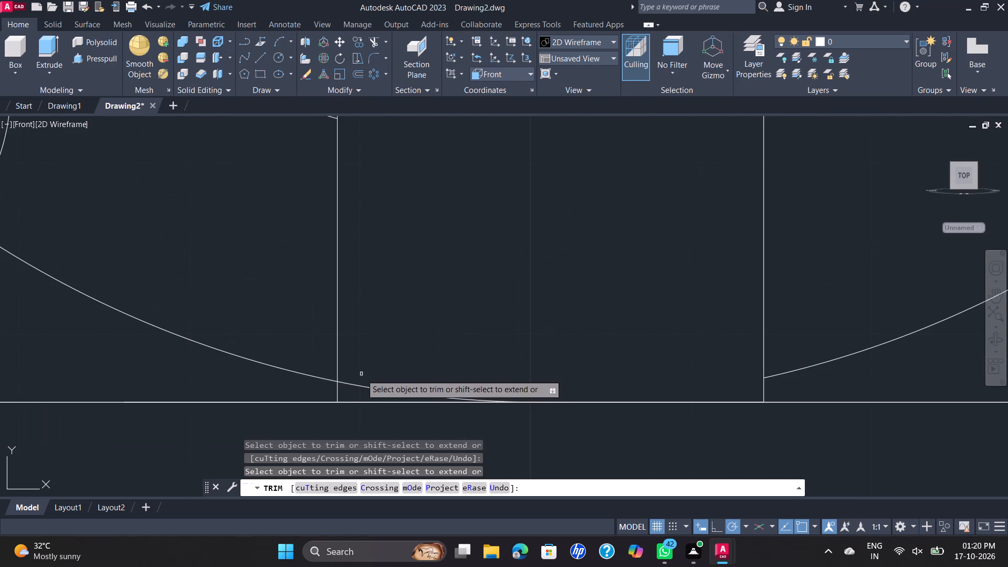
{"action": "left_click", "coordinate": [364, 386]}
Trim the portions of both vertical rectangle sides that extend above the inner ring arc into the bore.
{"action": "scroll", "coordinate": [366, 386], "scroll_direction": "down", "scroll_amount": 3}
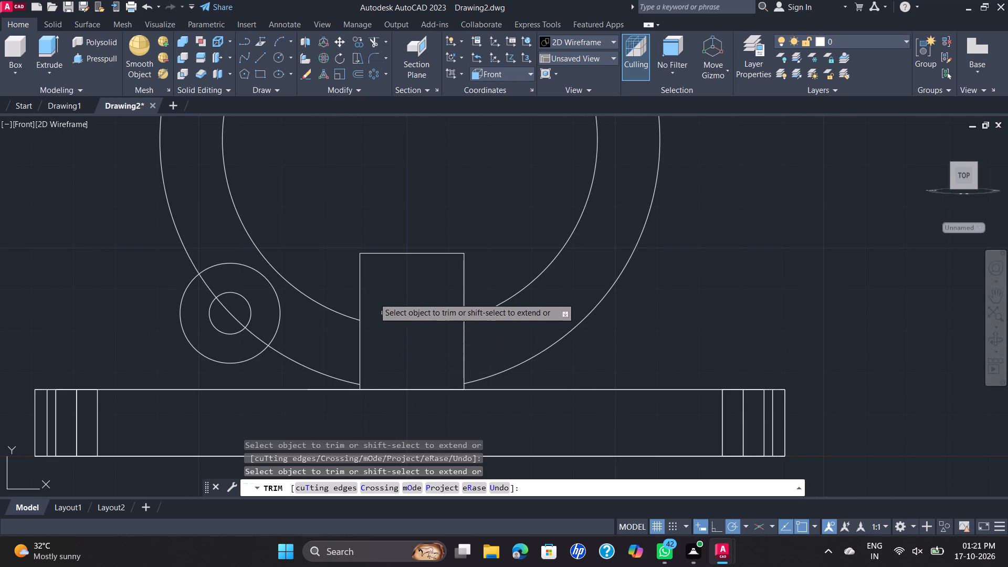
{"action": "scroll", "coordinate": [360, 287], "scroll_direction": "up", "scroll_amount": 2}
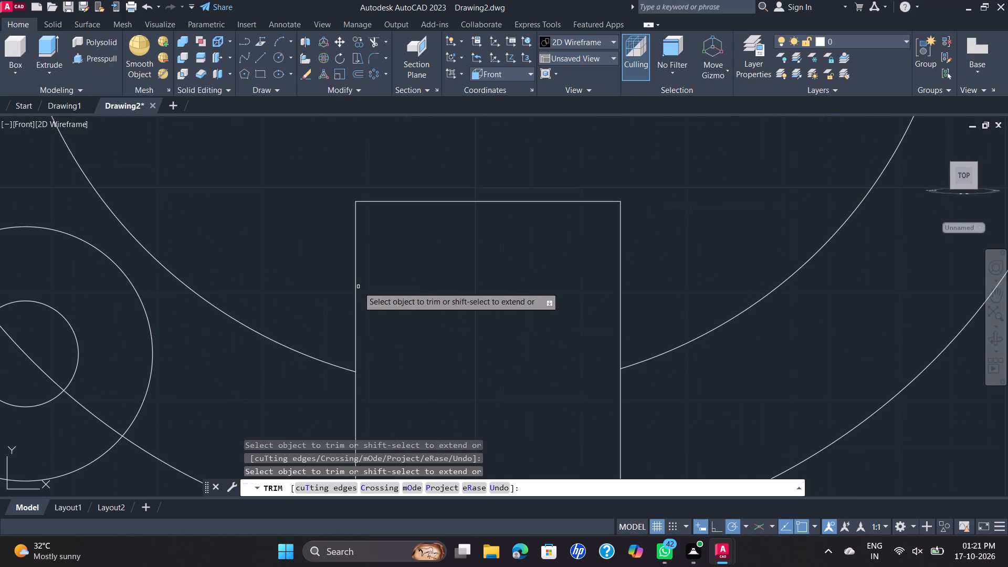
{"action": "scroll", "coordinate": [356, 288], "scroll_direction": "up", "scroll_amount": 2}
{"action": "left_click", "coordinate": [352, 288]}
{"action": "scroll", "coordinate": [354, 288], "scroll_direction": "down", "scroll_amount": 3}
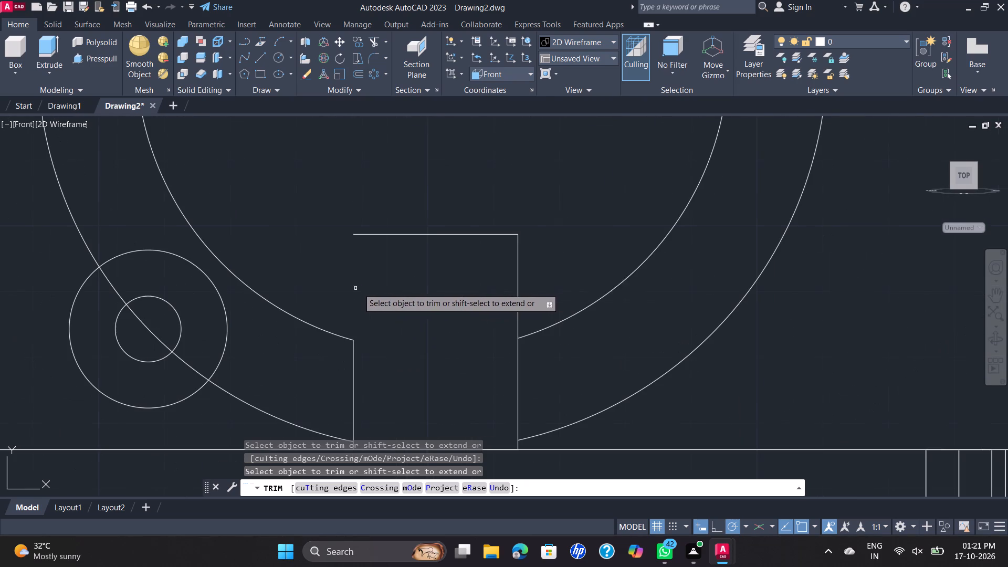
{"action": "left_click_drag", "start_coordinate": [609, 232], "coordinate": [603, 230]}
{"action": "left_click", "coordinate": [455, 289]}
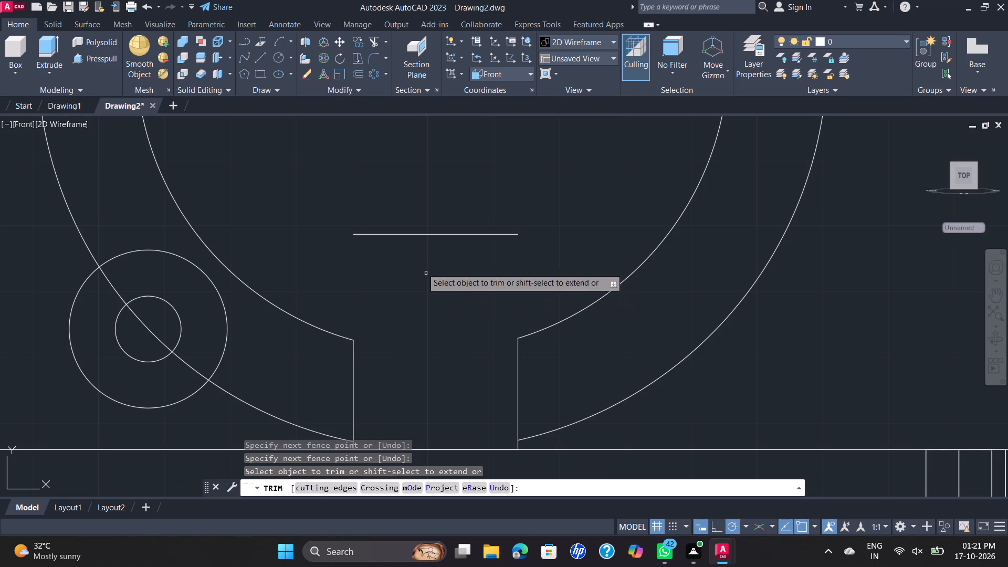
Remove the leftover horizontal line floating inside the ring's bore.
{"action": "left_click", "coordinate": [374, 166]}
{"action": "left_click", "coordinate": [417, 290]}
Undo the horizontal line's removal and the trims of the rectangle's two vertical sides, then end trimming.
{"action": "scroll", "coordinate": [423, 259], "scroll_direction": "down", "scroll_amount": 2}
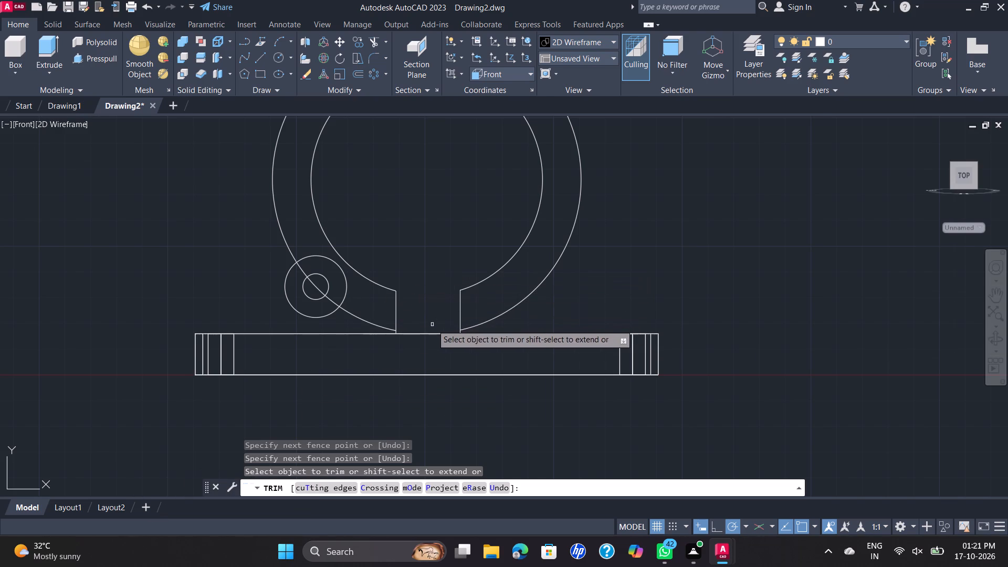
{"action": "key", "text": "ctrl+z"}
{"action": "key", "text": "ctrl+z"}
{"action": "scroll", "coordinate": [433, 325], "scroll_direction": "down", "scroll_amount": 2, "text": "ctrl"}
{"action": "key", "text": "ctrl+z"}
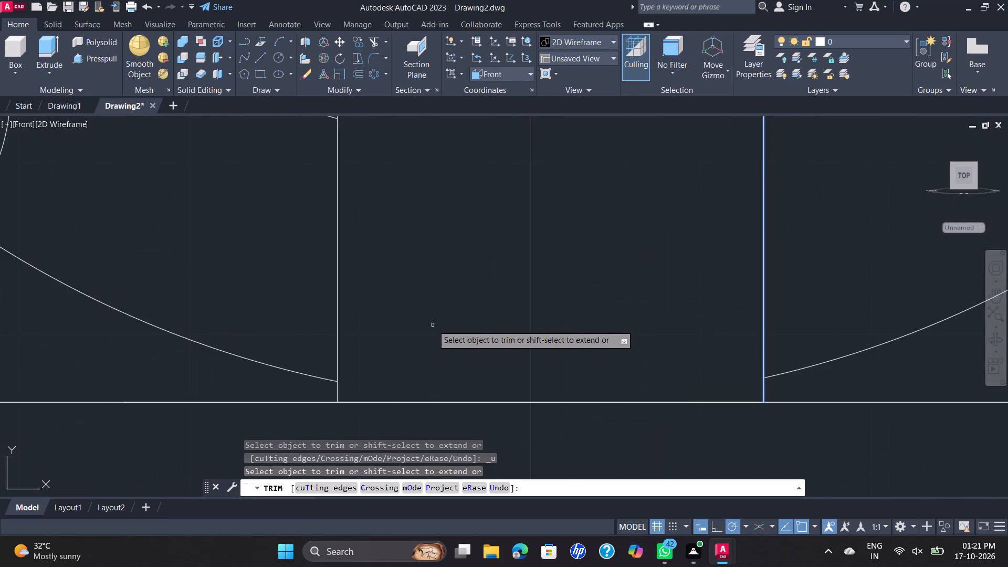
{"action": "scroll", "coordinate": [433, 325], "scroll_direction": "down", "scroll_amount": 4}
{"action": "key", "text": "Escape"}
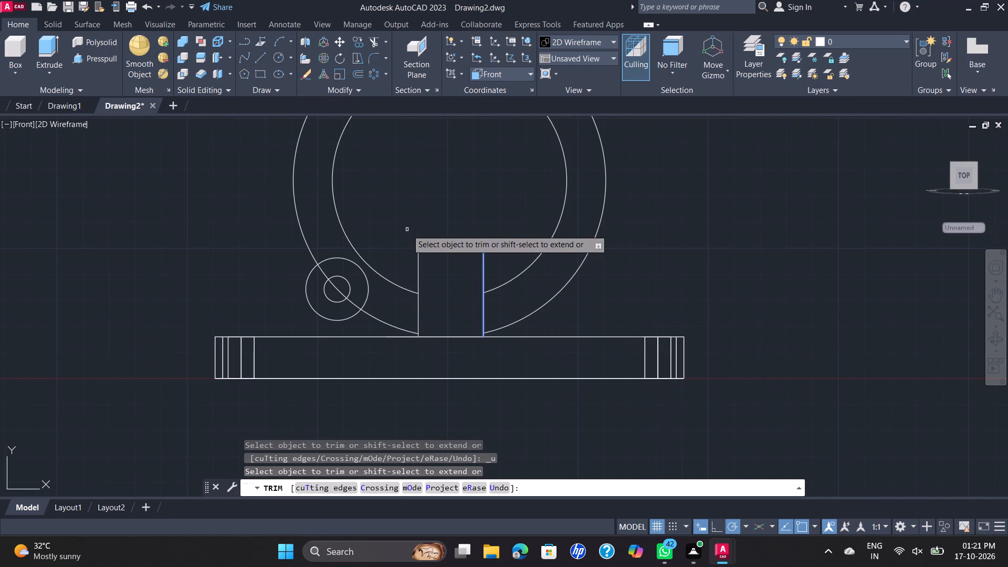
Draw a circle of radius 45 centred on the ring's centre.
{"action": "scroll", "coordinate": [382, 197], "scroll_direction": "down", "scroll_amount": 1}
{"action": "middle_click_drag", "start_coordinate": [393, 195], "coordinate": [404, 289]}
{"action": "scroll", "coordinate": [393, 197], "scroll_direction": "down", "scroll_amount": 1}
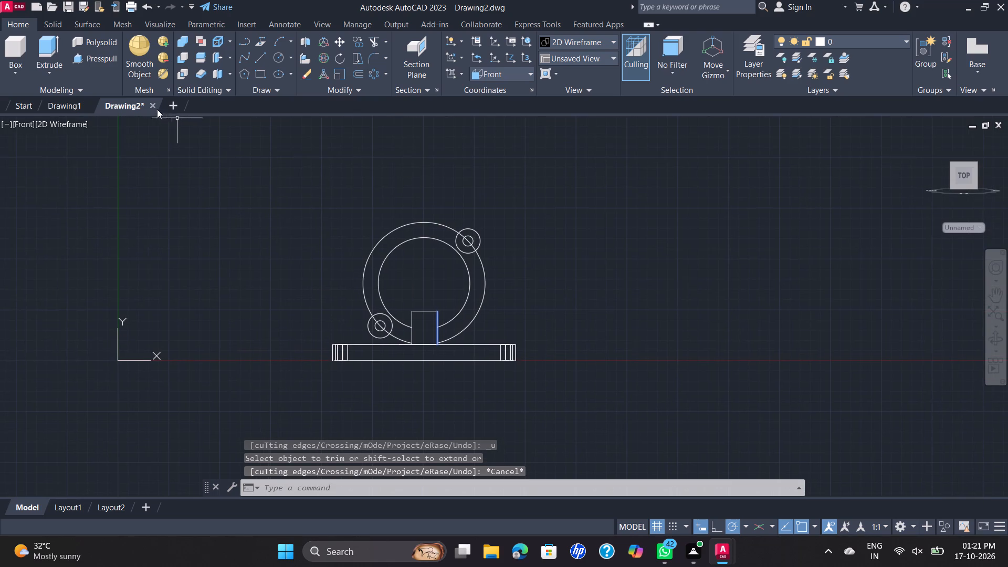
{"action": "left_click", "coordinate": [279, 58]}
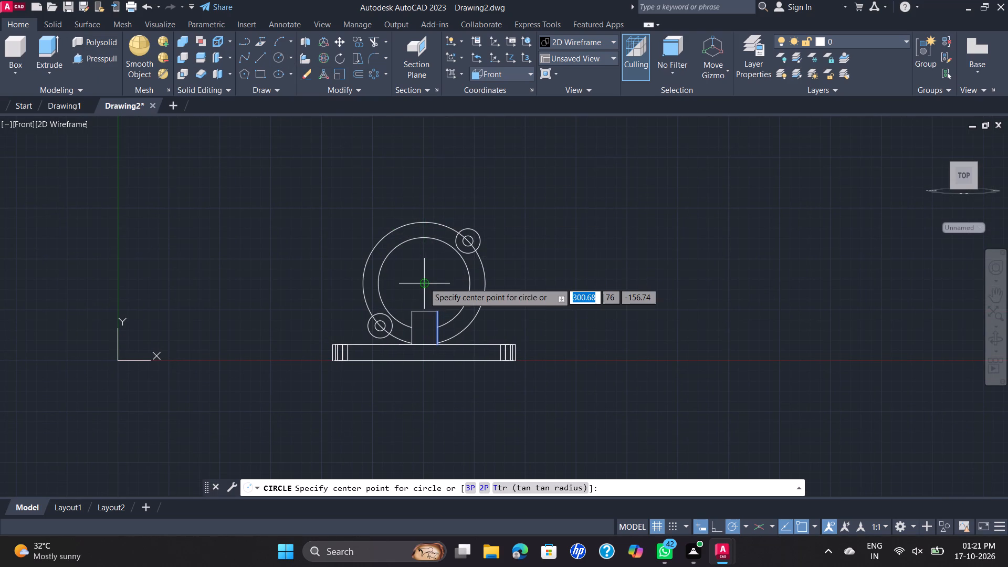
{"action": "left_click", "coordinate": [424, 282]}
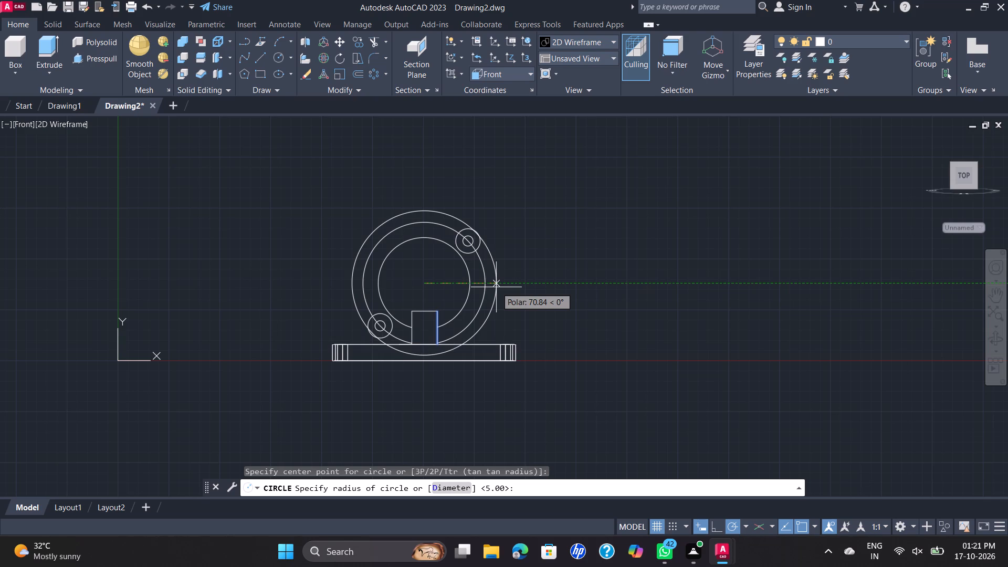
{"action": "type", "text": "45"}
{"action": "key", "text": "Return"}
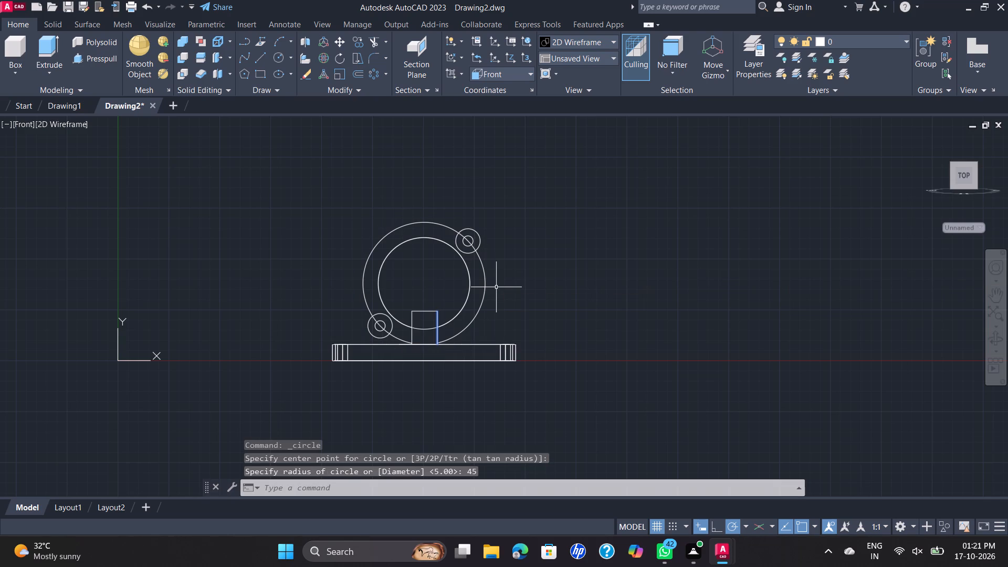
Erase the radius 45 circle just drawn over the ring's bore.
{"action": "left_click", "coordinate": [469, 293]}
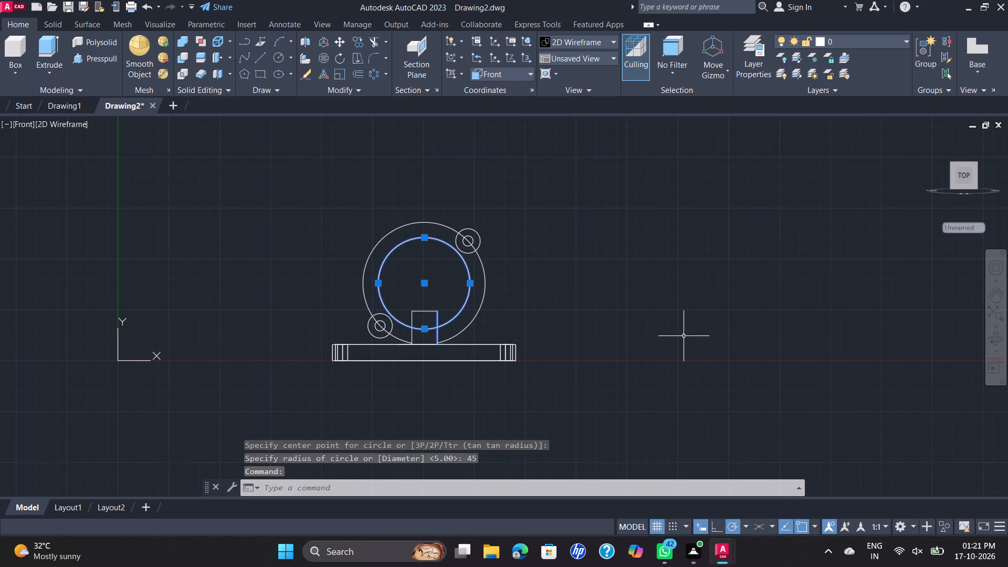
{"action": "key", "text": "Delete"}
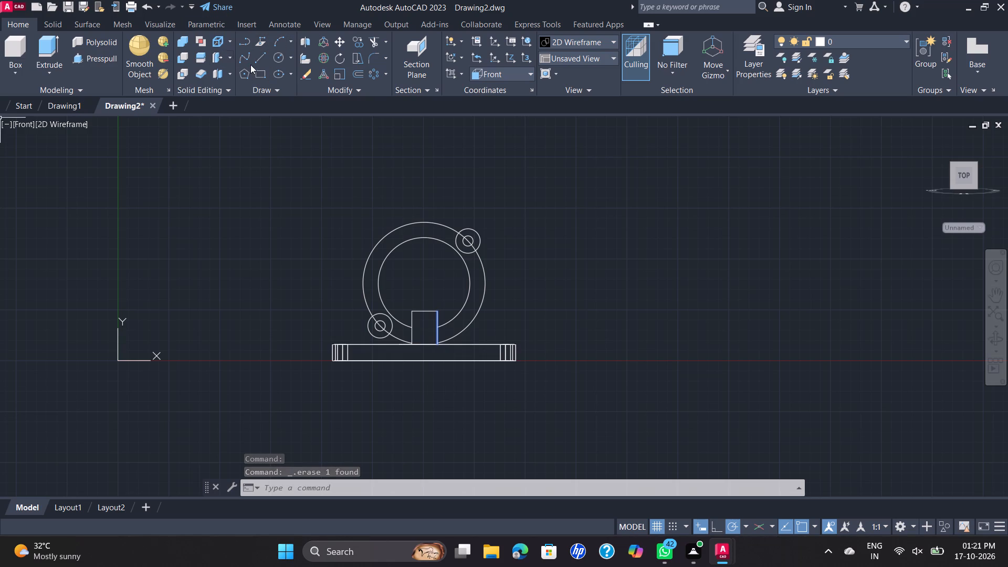
Draw a circle of radius 54 centred on the ring's centre, between its inner and outer arcs.
{"action": "left_click", "coordinate": [280, 55]}
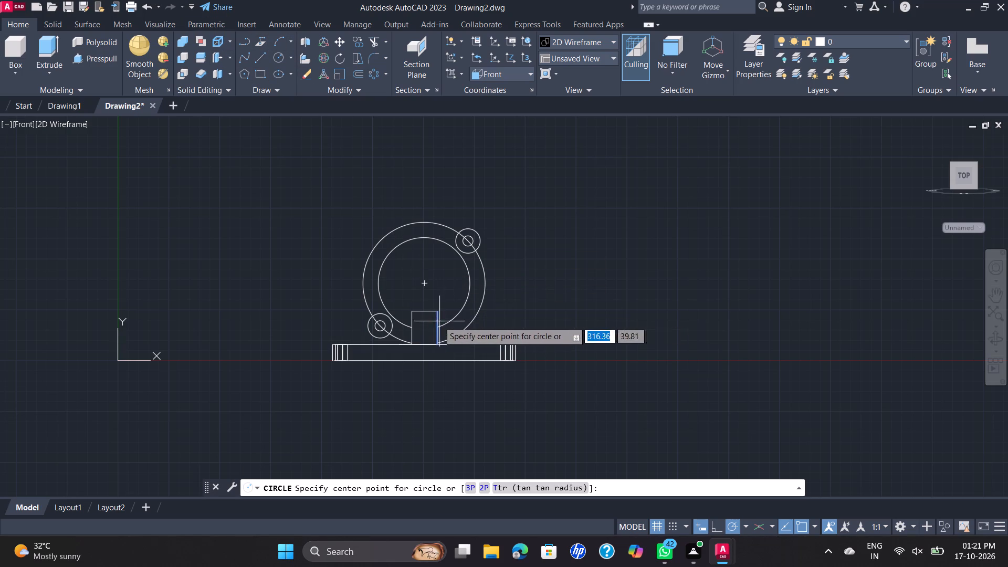
{"action": "left_click", "coordinate": [422, 287]}
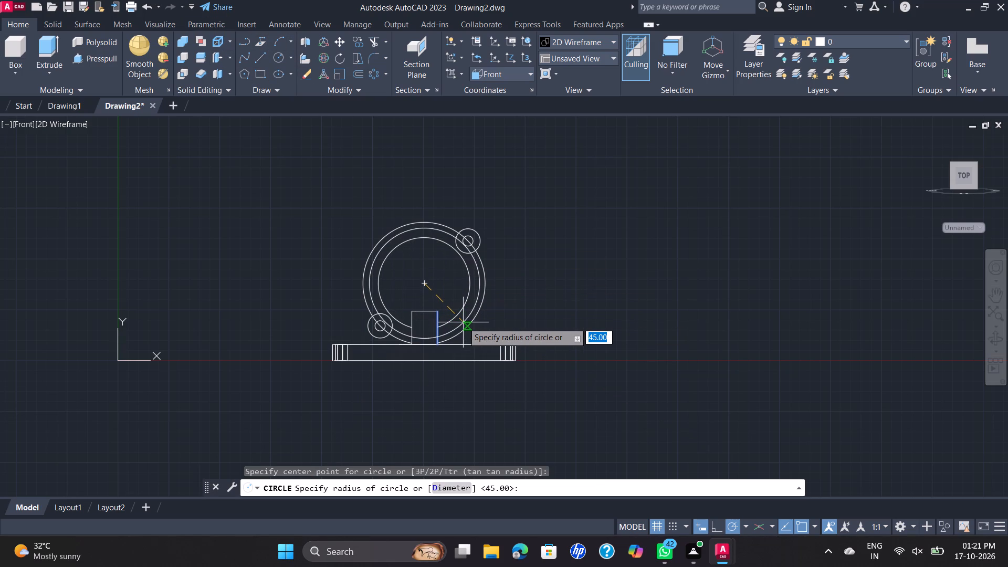
{"action": "key", "text": "5"}
{"action": "key", "text": "4"}
{"action": "key", "text": "Return"}
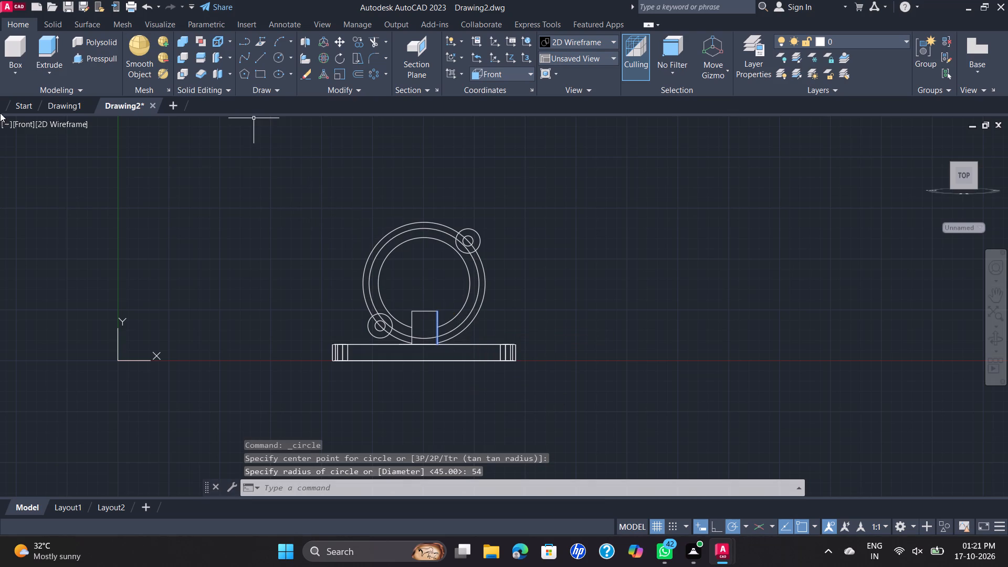
Trim the part of the radius 54 circle that lies between the rectangle's two vertical sides.
{"action": "left_click", "coordinate": [376, 36]}
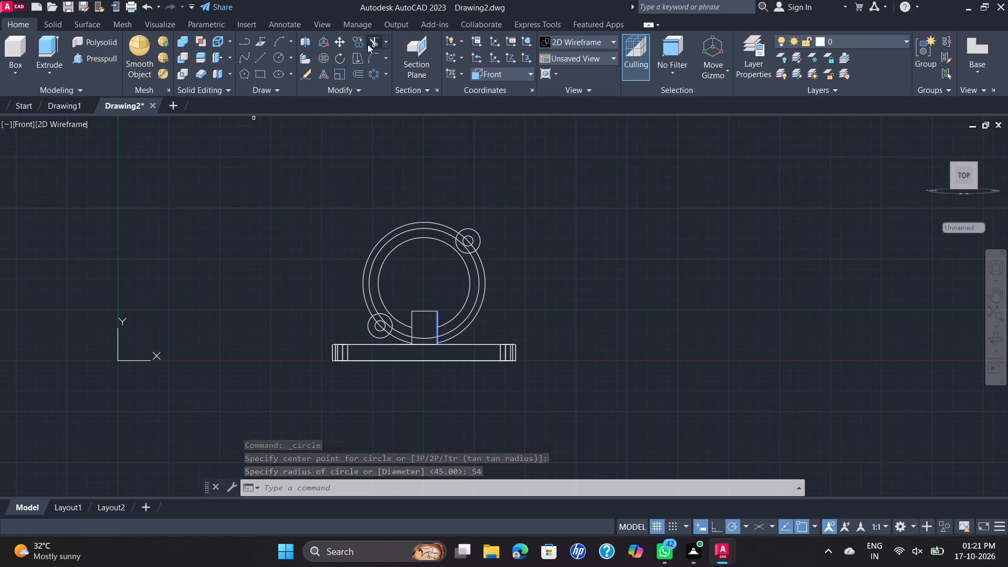
{"action": "scroll", "coordinate": [416, 354], "scroll_direction": "up", "scroll_amount": 2}
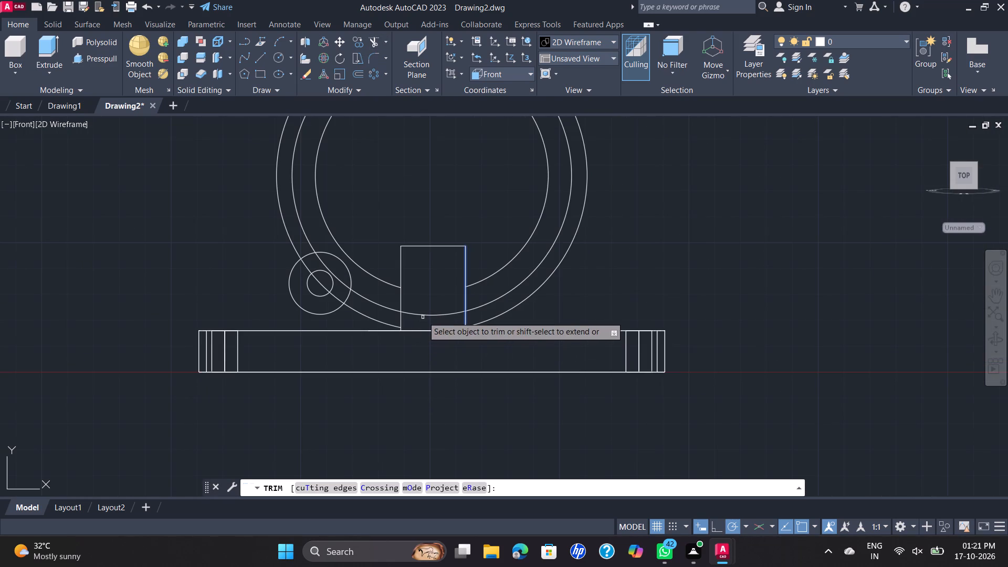
{"action": "scroll", "coordinate": [425, 314], "scroll_direction": "up", "scroll_amount": 5}
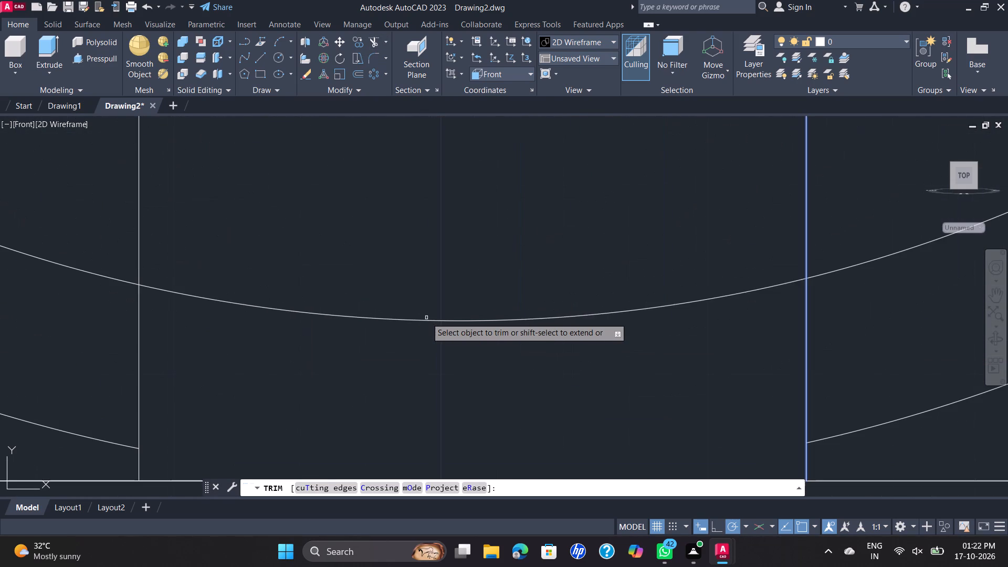
{"action": "left_click", "coordinate": [429, 320]}
Trim the part of the radius 54 circle that passes inside the lower-left lug.
{"action": "scroll", "coordinate": [429, 320], "scroll_direction": "down", "scroll_amount": 3}
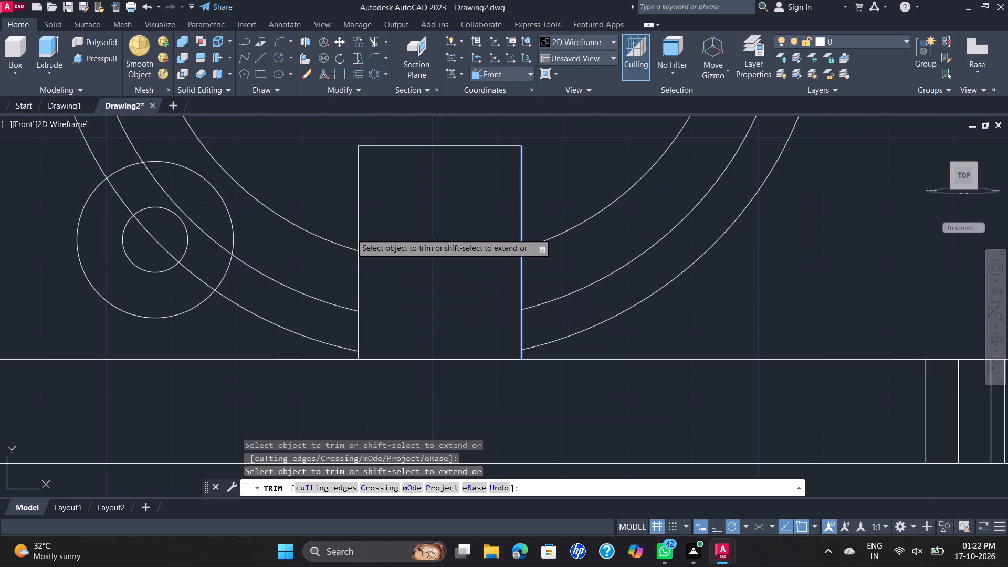
{"action": "scroll", "coordinate": [383, 300], "scroll_direction": "down", "scroll_amount": 1}
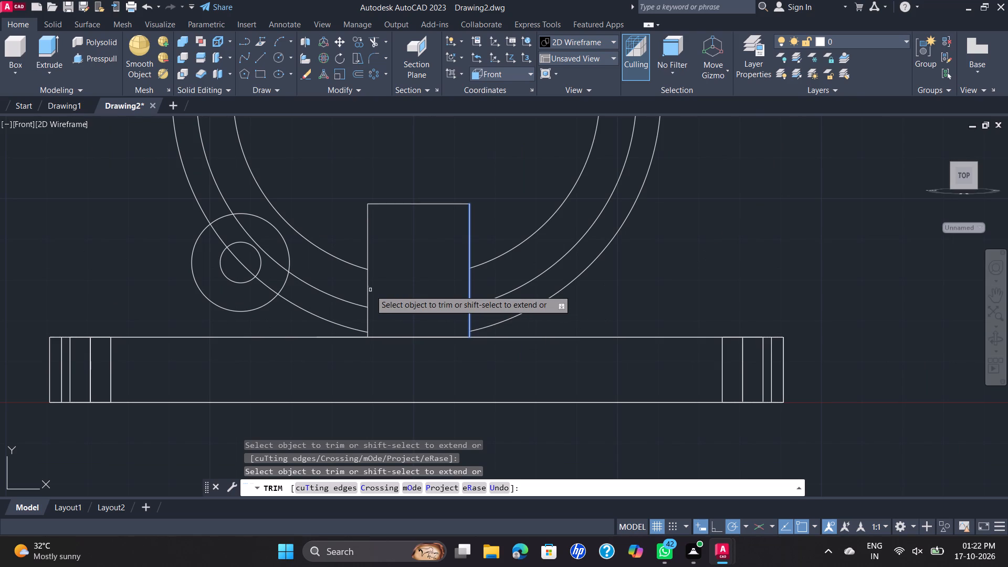
{"action": "scroll", "coordinate": [370, 290], "scroll_direction": "up", "scroll_amount": 1}
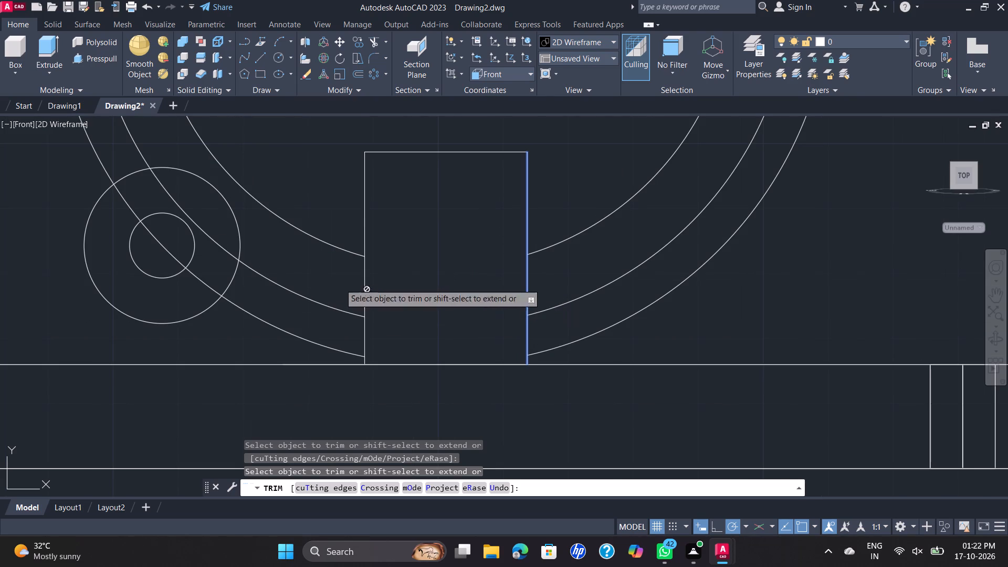
{"action": "scroll", "coordinate": [222, 251], "scroll_direction": "up", "scroll_amount": 3}
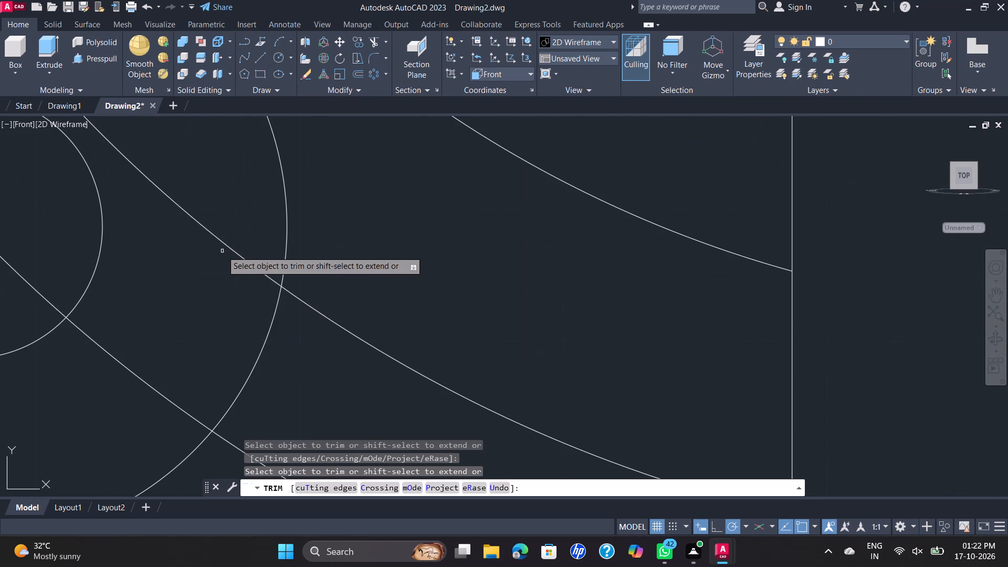
{"action": "left_click", "coordinate": [232, 249]}
Trim all portions of the outer ring arc that run through the upper-right lug and its hole.
{"action": "scroll", "coordinate": [232, 249], "scroll_direction": "down", "scroll_amount": 3}
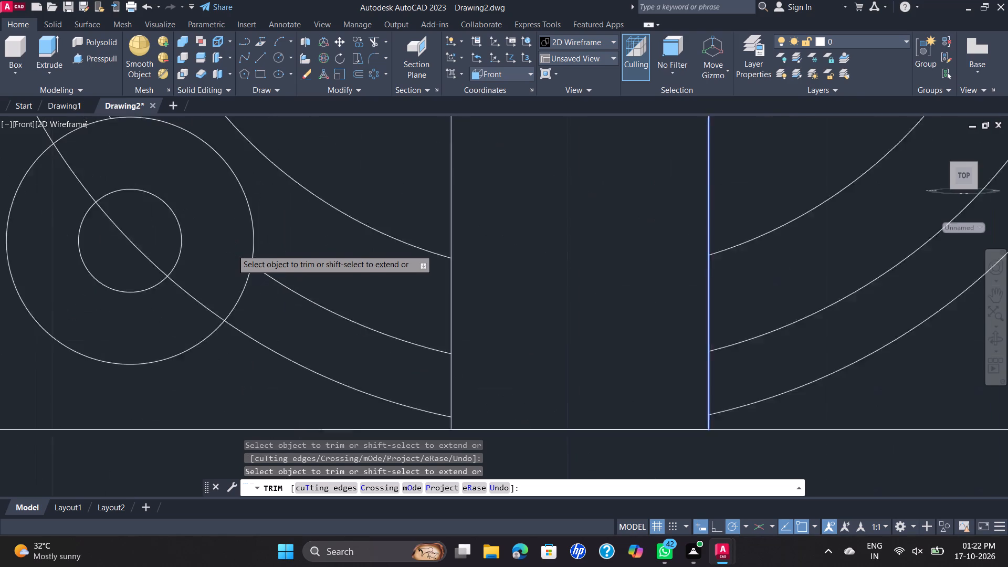
{"action": "scroll", "coordinate": [223, 232], "scroll_direction": "down", "scroll_amount": 3}
{"action": "middle_click_drag", "start_coordinate": [342, 212], "coordinate": [342, 212]}
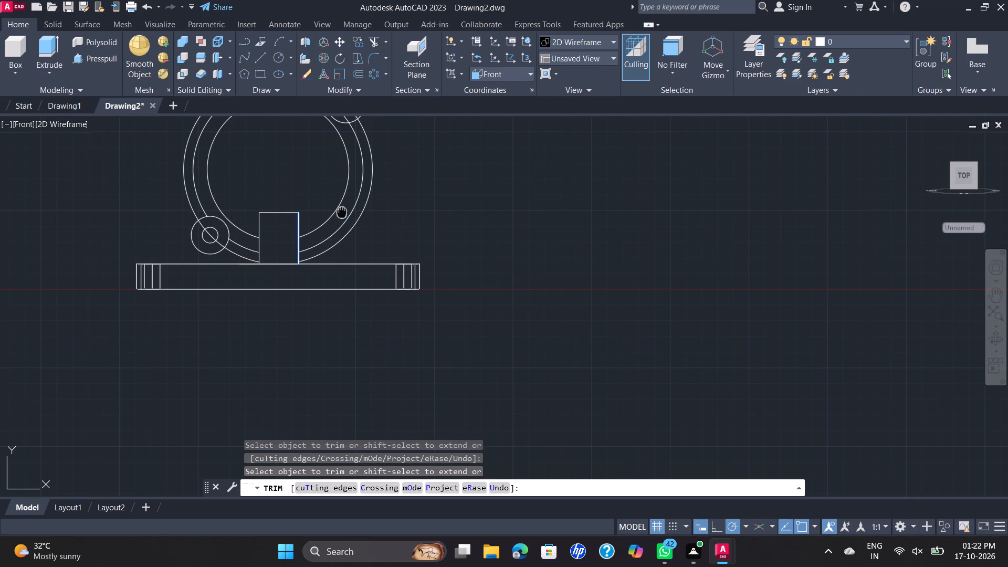
{"action": "middle_click_drag", "start_coordinate": [342, 212], "coordinate": [402, 340]}
{"action": "scroll", "coordinate": [407, 234], "scroll_direction": "up", "scroll_amount": 3}
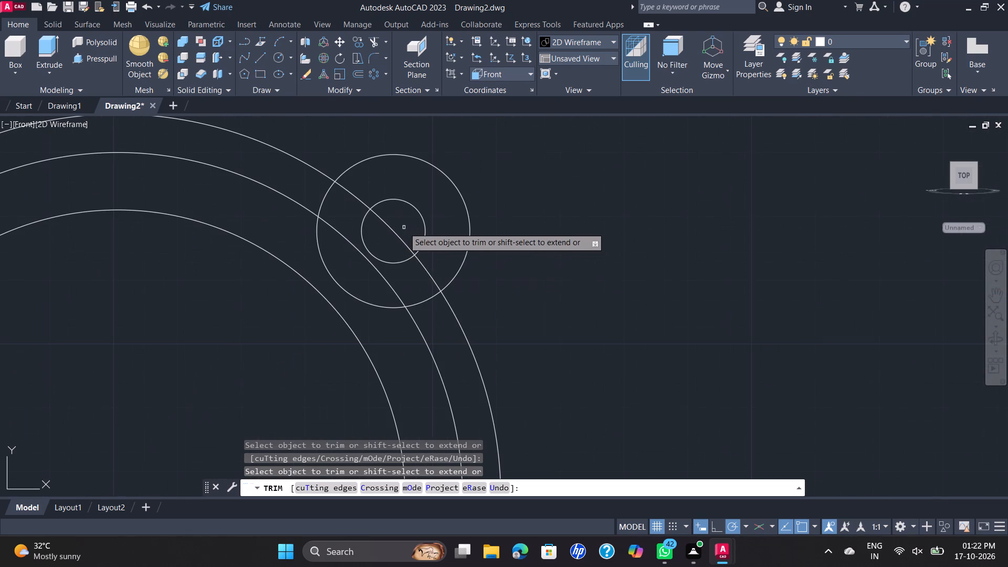
{"action": "left_click", "coordinate": [397, 236]}
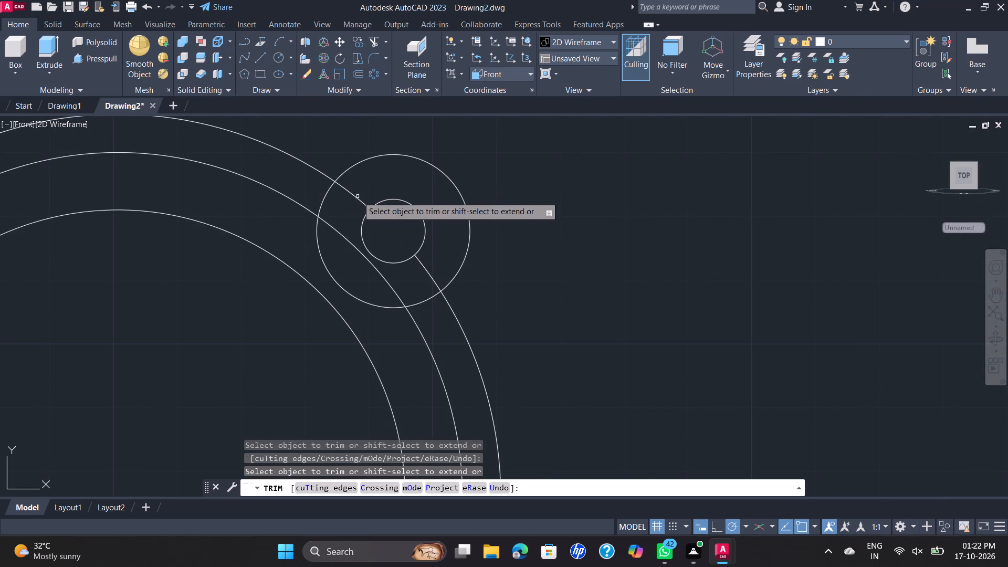
{"action": "left_click", "coordinate": [357, 198]}
{"action": "left_click", "coordinate": [427, 275]}
Trim all portions of the outer ring arc that run through the lower-left lug and its hole.
{"action": "scroll", "coordinate": [421, 268], "scroll_direction": "down", "scroll_amount": 2}
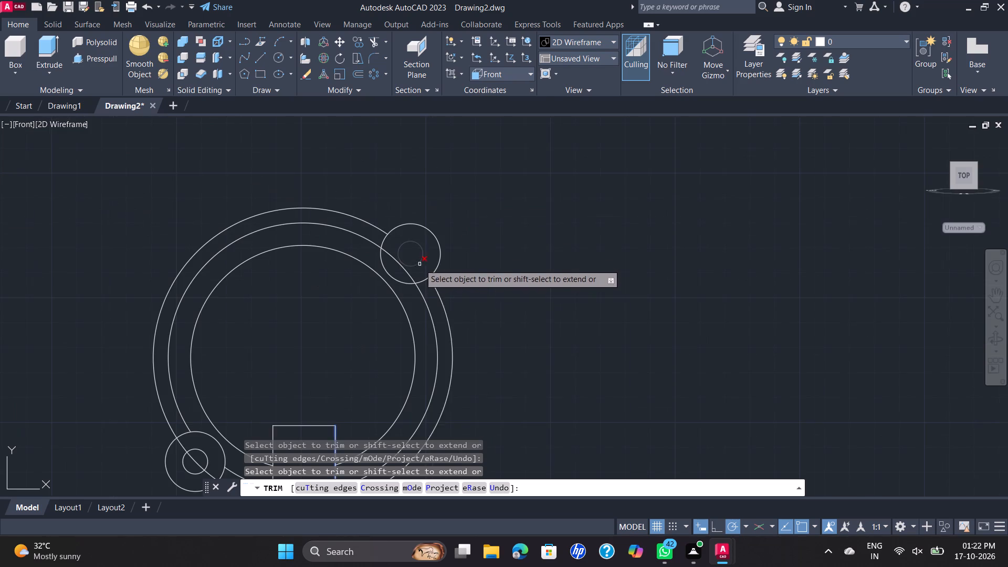
{"action": "middle_click_drag", "start_coordinate": [476, 312], "coordinate": [524, 202]}
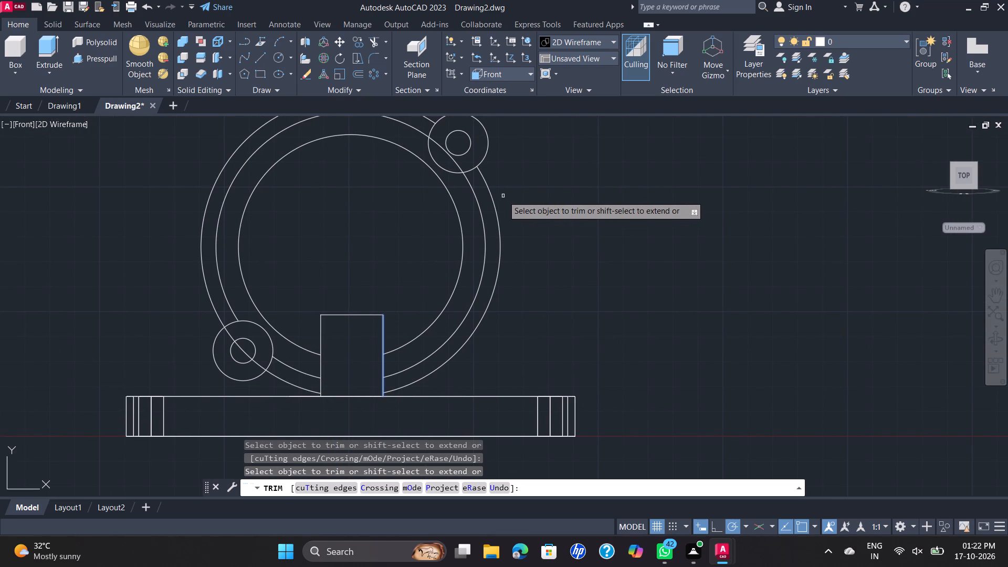
{"action": "scroll", "coordinate": [497, 194], "scroll_direction": "down", "scroll_amount": 1}
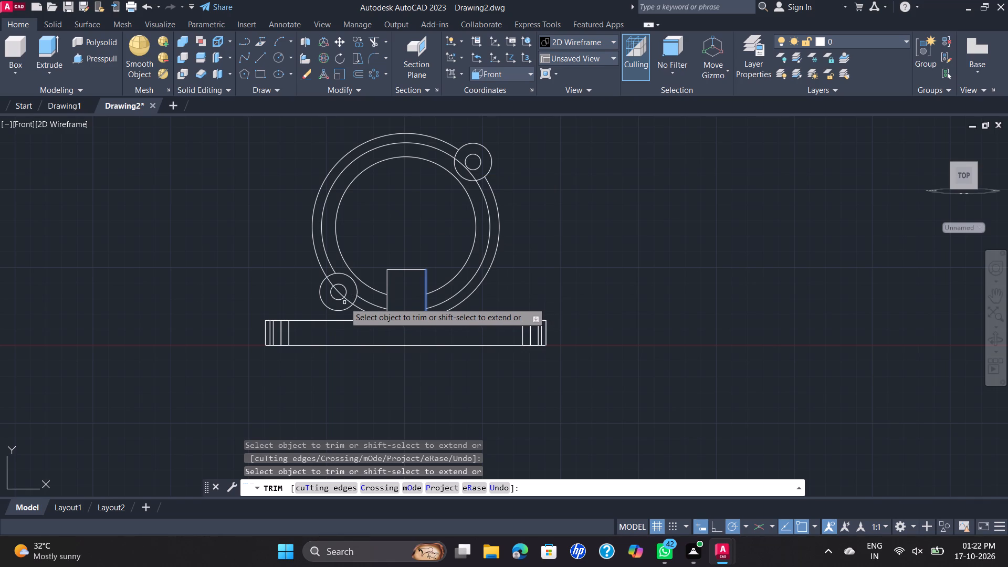
{"action": "scroll", "coordinate": [345, 302], "scroll_direction": "up", "scroll_amount": 2}
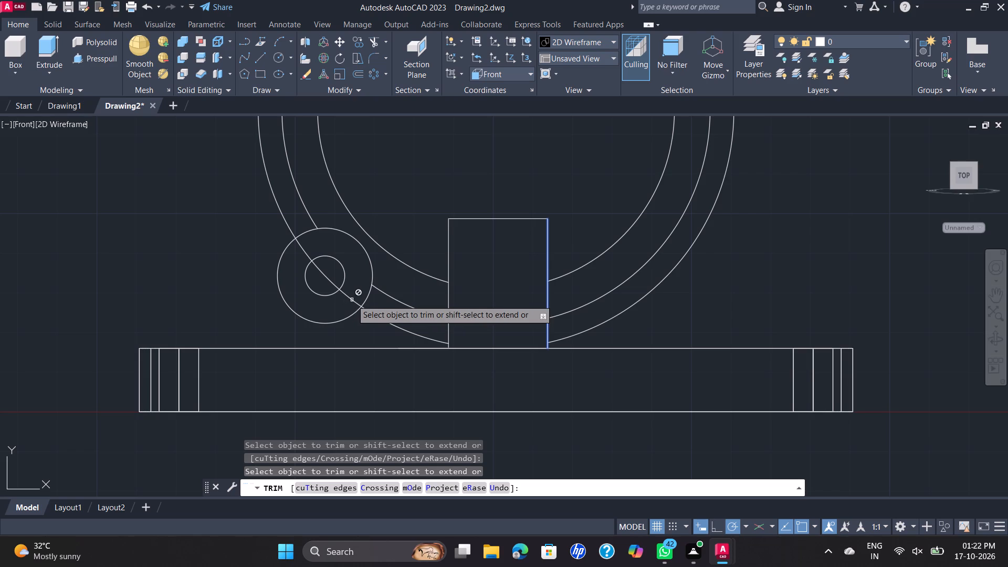
{"action": "scroll", "coordinate": [352, 300], "scroll_direction": "up", "scroll_amount": 2}
{"action": "left_click", "coordinate": [352, 300]}
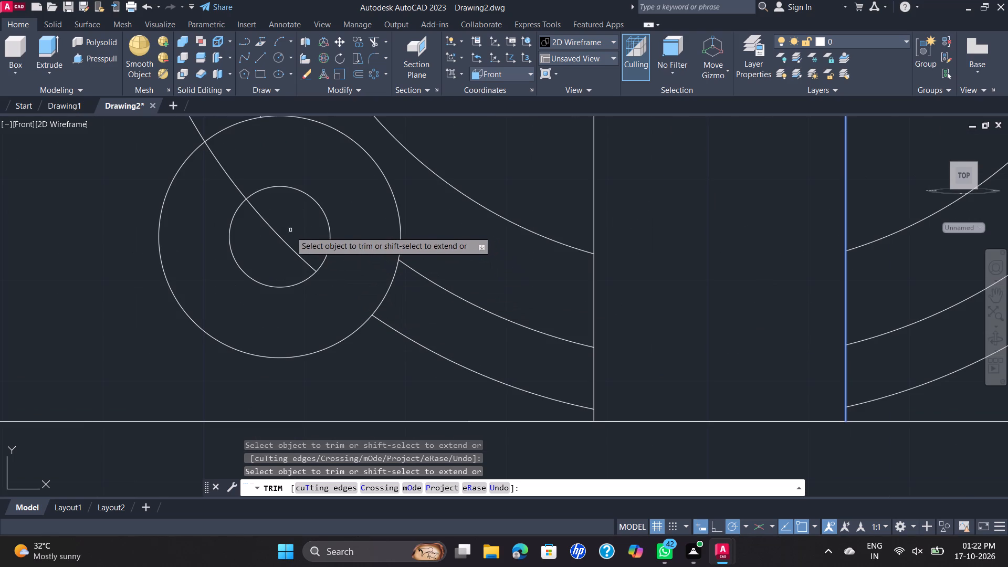
{"action": "left_click", "coordinate": [289, 246]}
{"action": "left_click", "coordinate": [217, 161]}
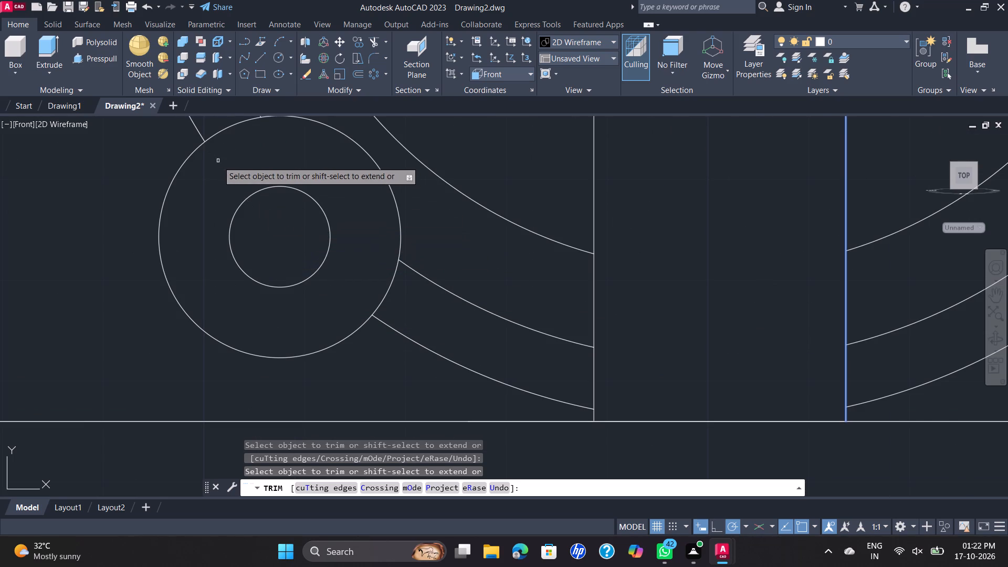
Trim the part of the radius 54 circle that passes inside the upper-right lug and end trimming.
{"action": "scroll", "coordinate": [218, 161], "scroll_direction": "down", "scroll_amount": 5}
{"action": "middle_click_drag", "start_coordinate": [253, 167], "coordinate": [299, 287]}
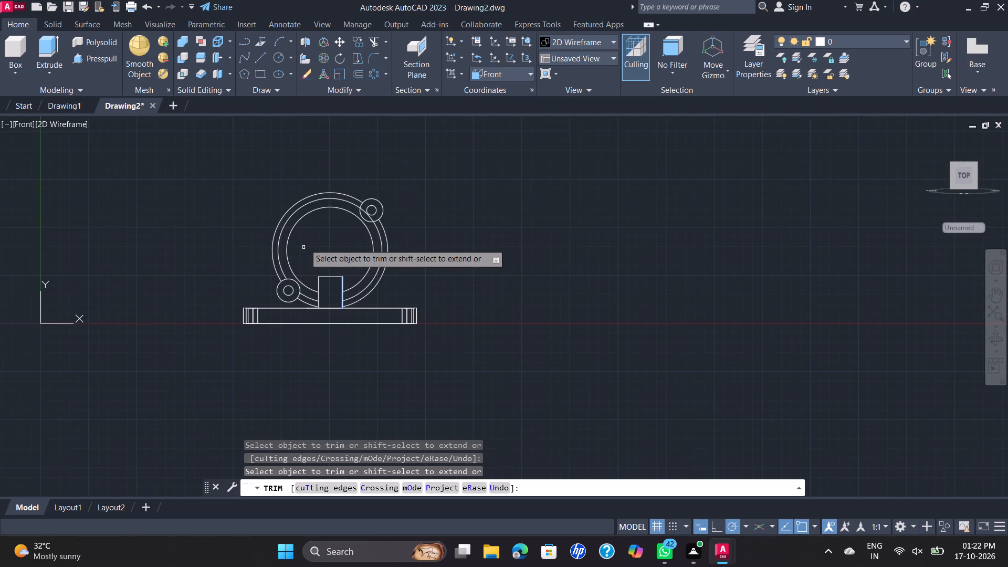
{"action": "scroll", "coordinate": [308, 244], "scroll_direction": "up", "scroll_amount": 1}
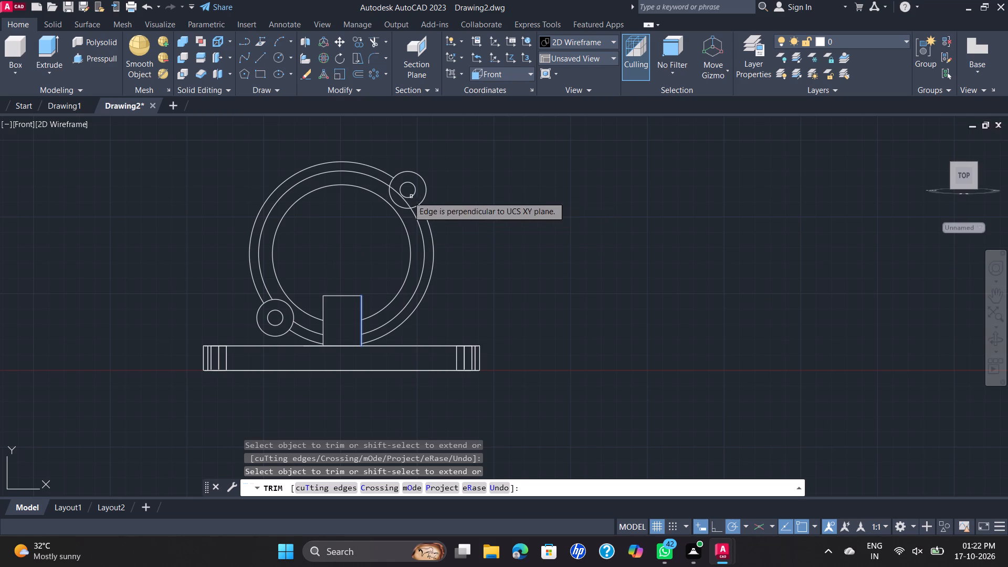
{"action": "scroll", "coordinate": [404, 202], "scroll_direction": "up", "scroll_amount": 2}
{"action": "left_click", "coordinate": [404, 202]}
{"action": "scroll", "coordinate": [403, 204], "scroll_direction": "down", "scroll_amount": 3}
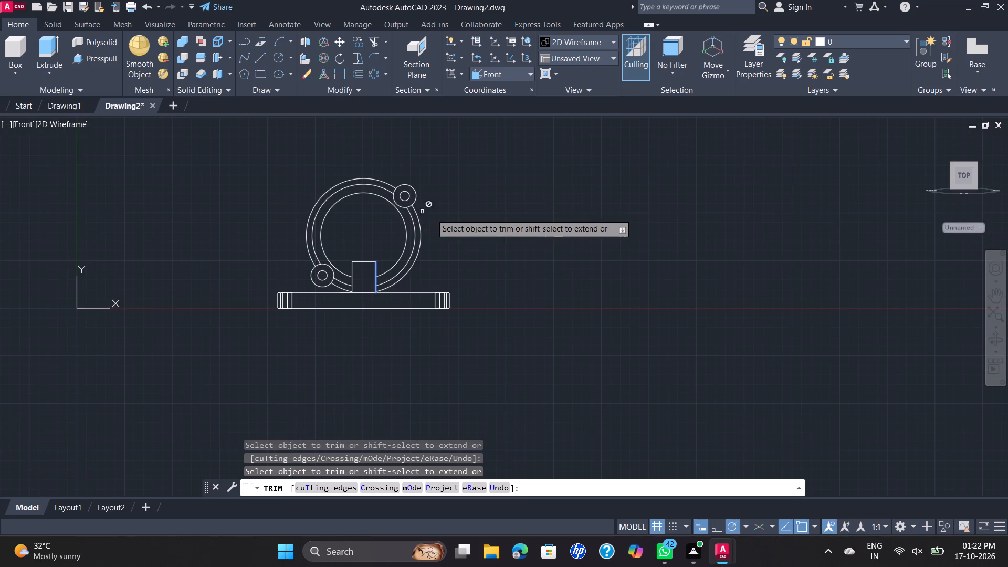
{"action": "scroll", "coordinate": [445, 222], "scroll_direction": "up", "scroll_amount": 1}
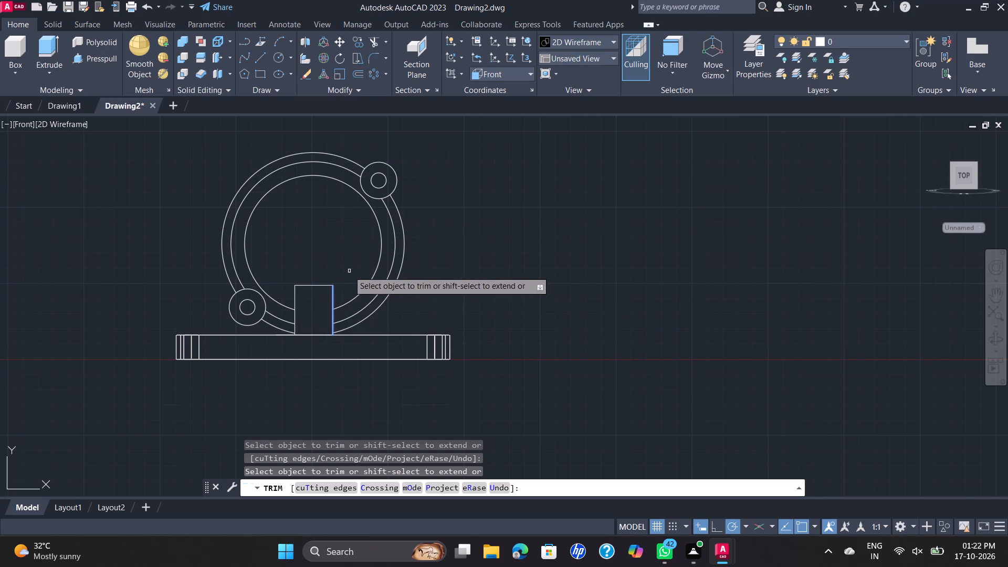
{"action": "key", "text": "Escape"}
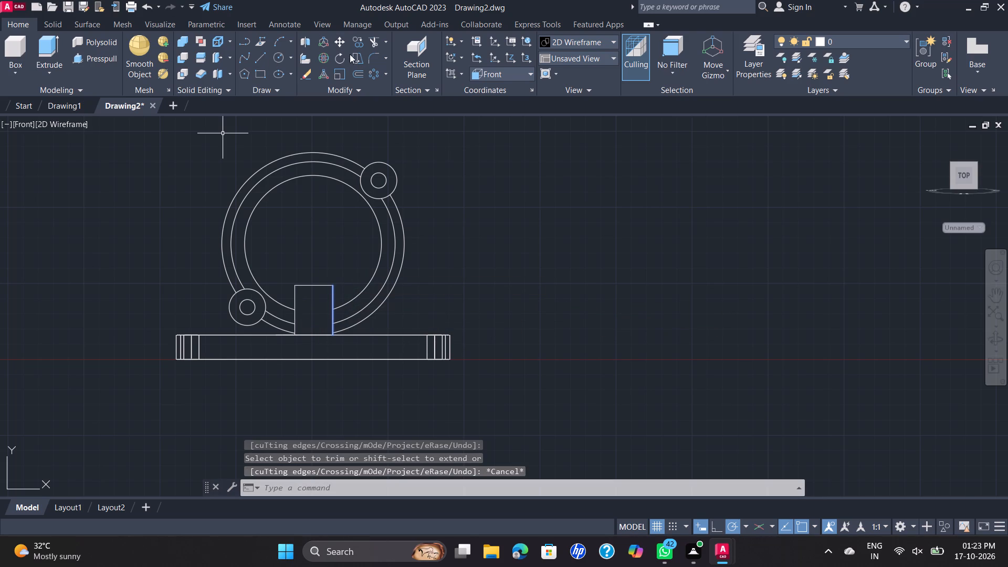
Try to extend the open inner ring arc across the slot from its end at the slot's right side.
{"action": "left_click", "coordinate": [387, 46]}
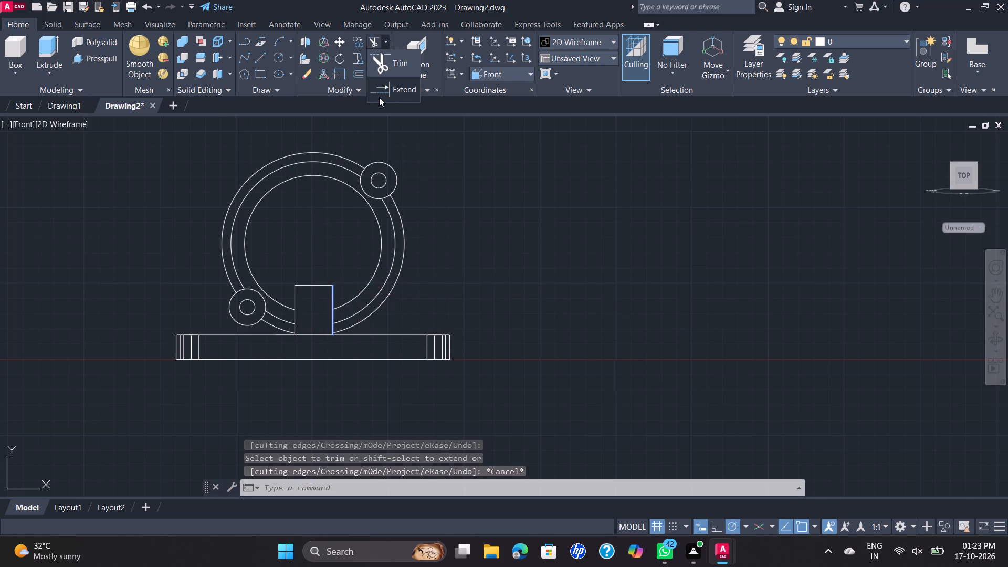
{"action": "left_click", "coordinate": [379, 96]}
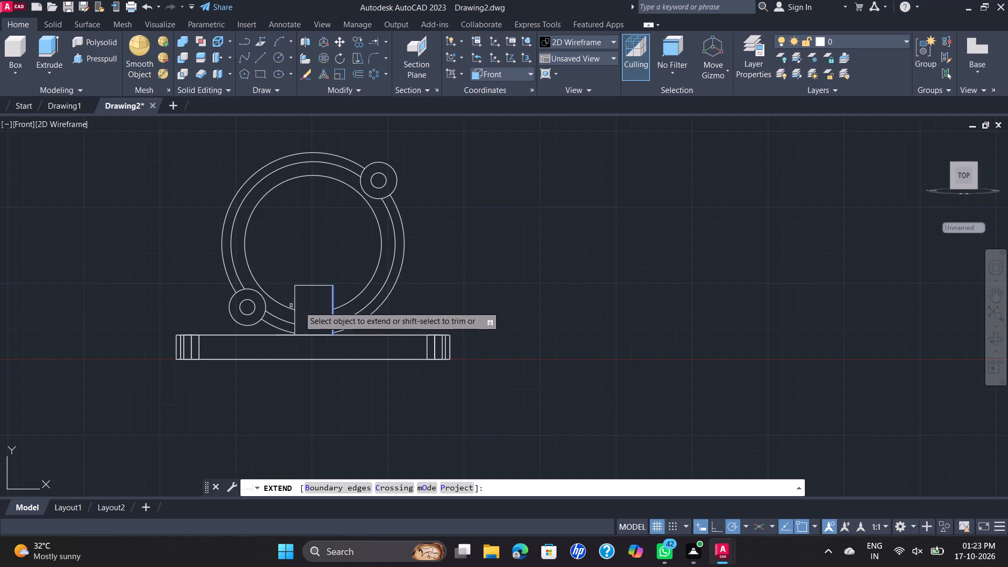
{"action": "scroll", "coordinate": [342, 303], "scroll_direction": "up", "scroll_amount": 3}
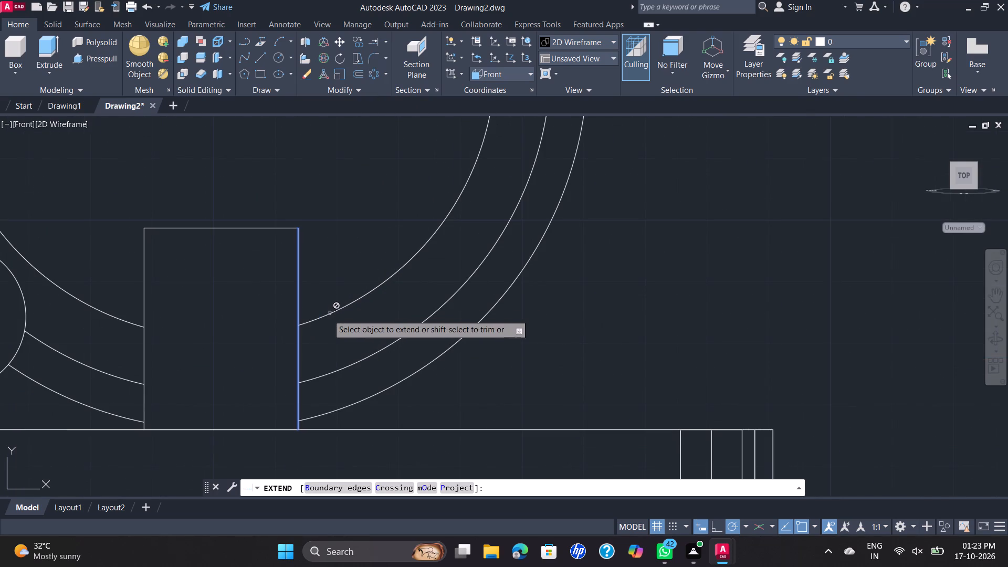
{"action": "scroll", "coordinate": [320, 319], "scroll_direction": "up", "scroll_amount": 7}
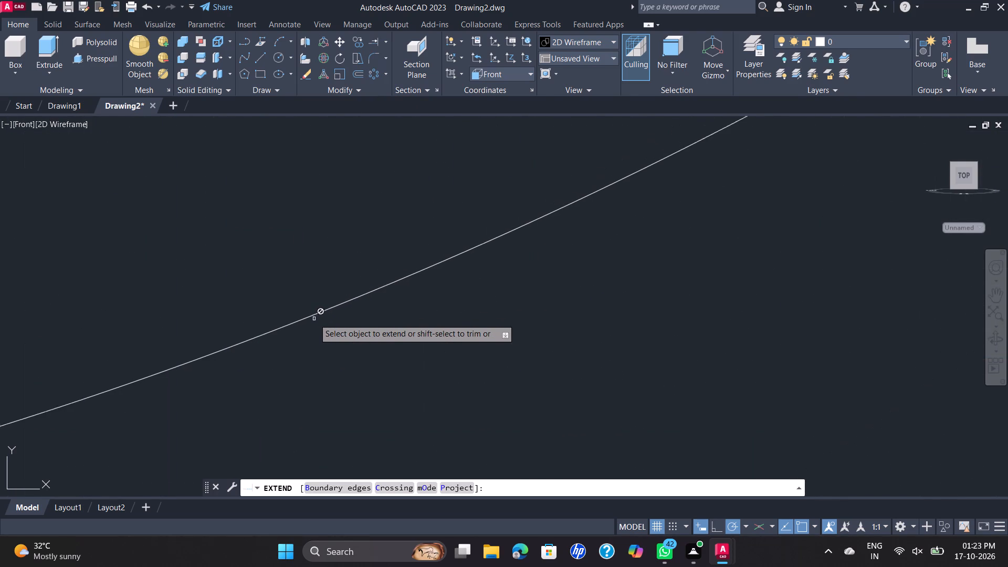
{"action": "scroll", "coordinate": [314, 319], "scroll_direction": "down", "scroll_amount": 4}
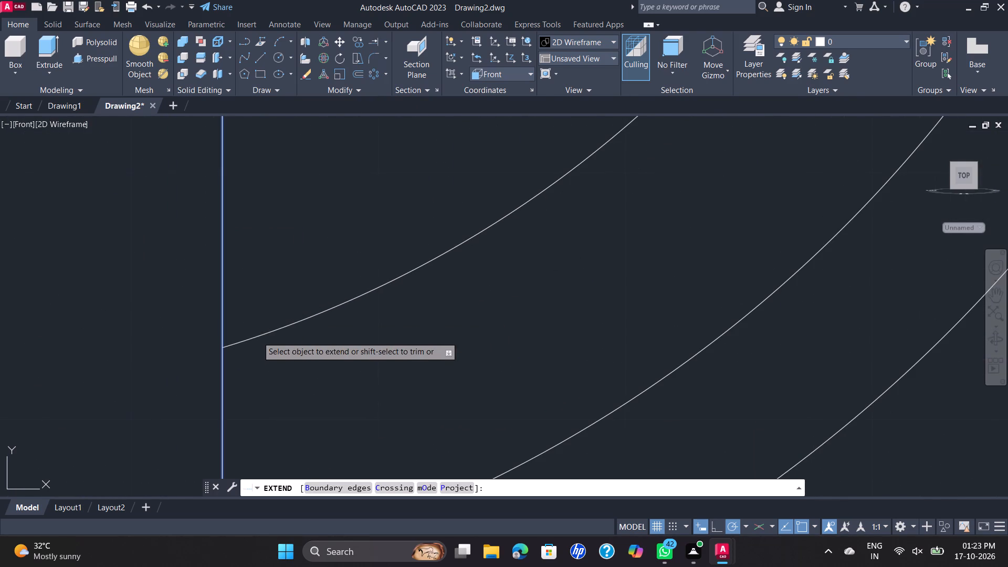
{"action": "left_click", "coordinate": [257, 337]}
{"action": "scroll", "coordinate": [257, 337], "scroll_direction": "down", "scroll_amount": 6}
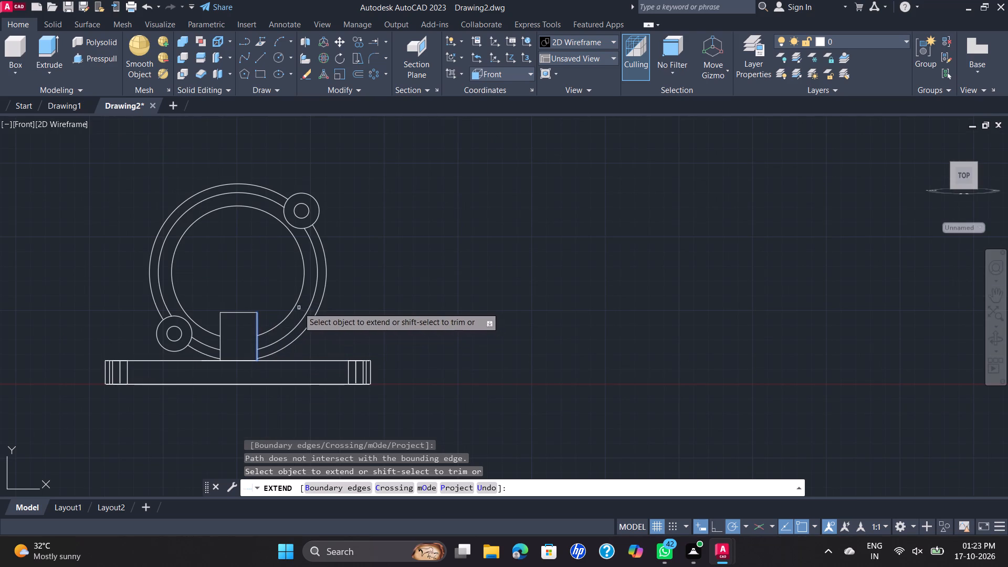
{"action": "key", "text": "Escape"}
Replace the broken inner ring arc with a full circle of radius 45 centred on the ring.
{"action": "left_click", "coordinate": [294, 306]}
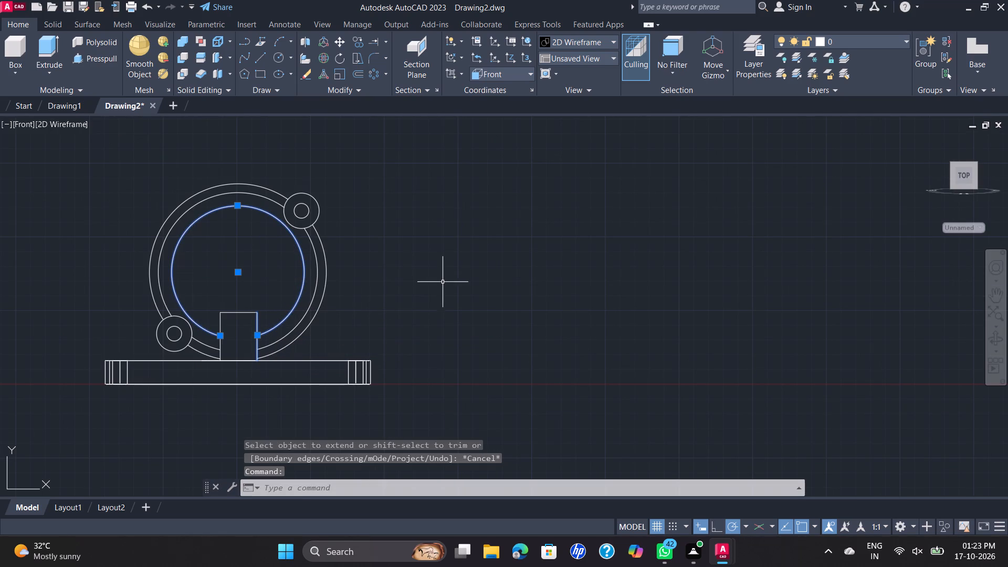
{"action": "key", "text": "Delete"}
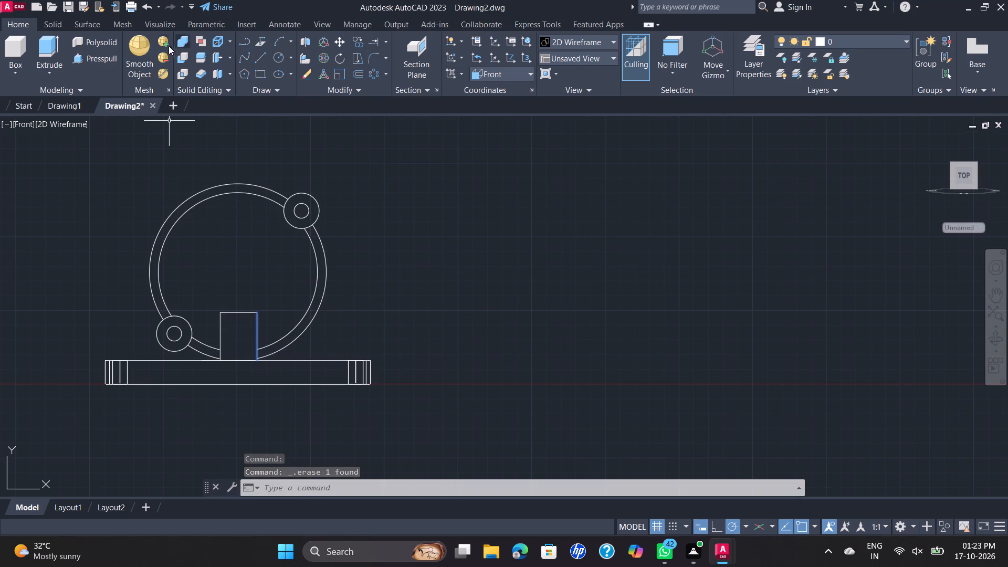
{"action": "left_click", "coordinate": [277, 55]}
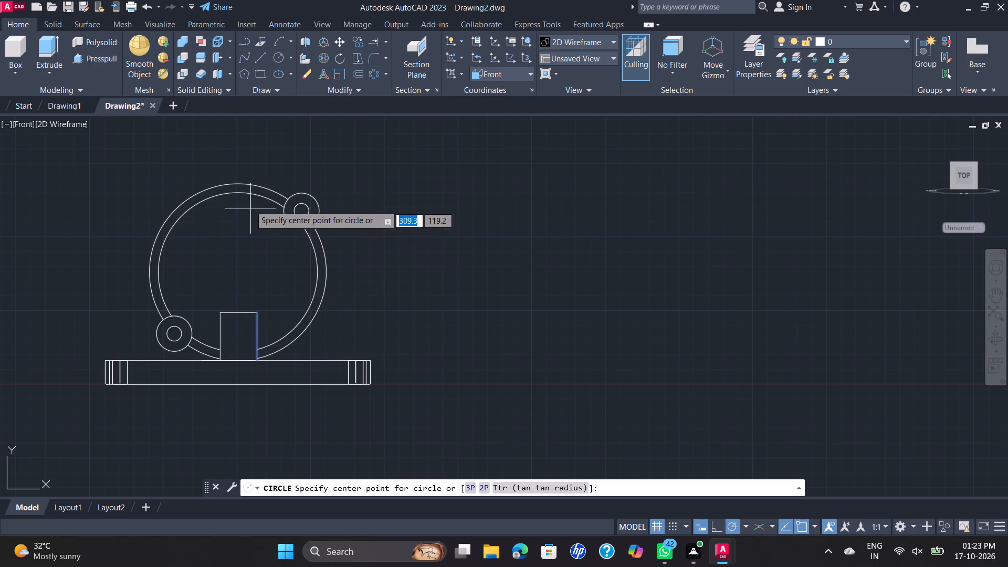
{"action": "left_click", "coordinate": [237, 275]}
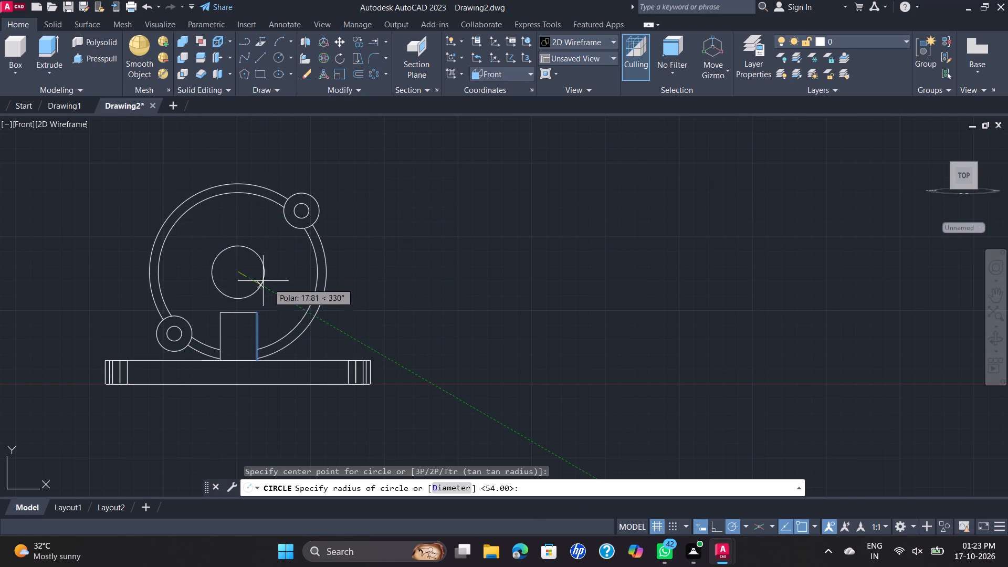
{"action": "type", "text": "45"}
{"action": "key", "text": "Return"}
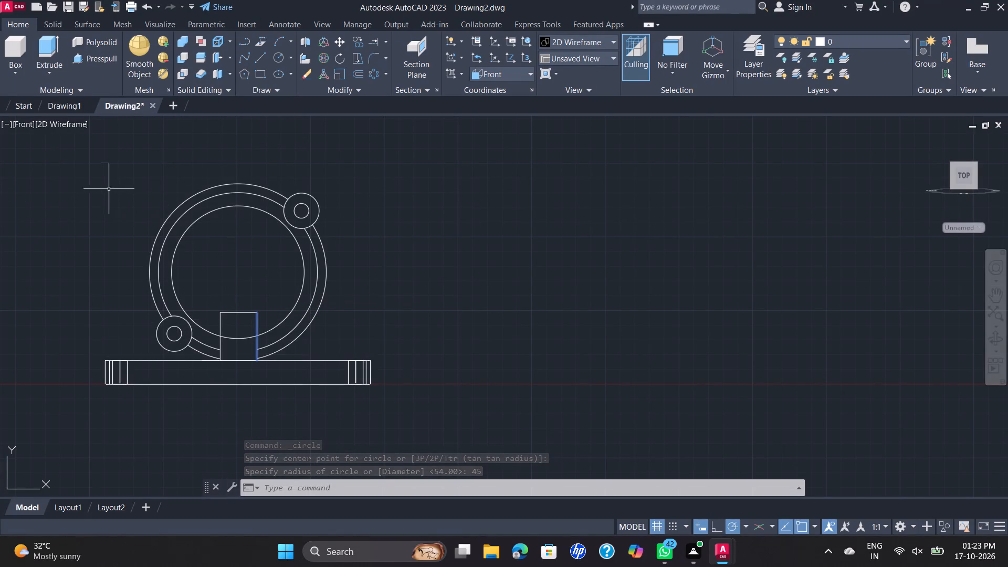
Trim away the slot rectangle's top edge and the parts of both sides that lie inside the radius 45 circle.
{"action": "left_click", "coordinate": [383, 44]}
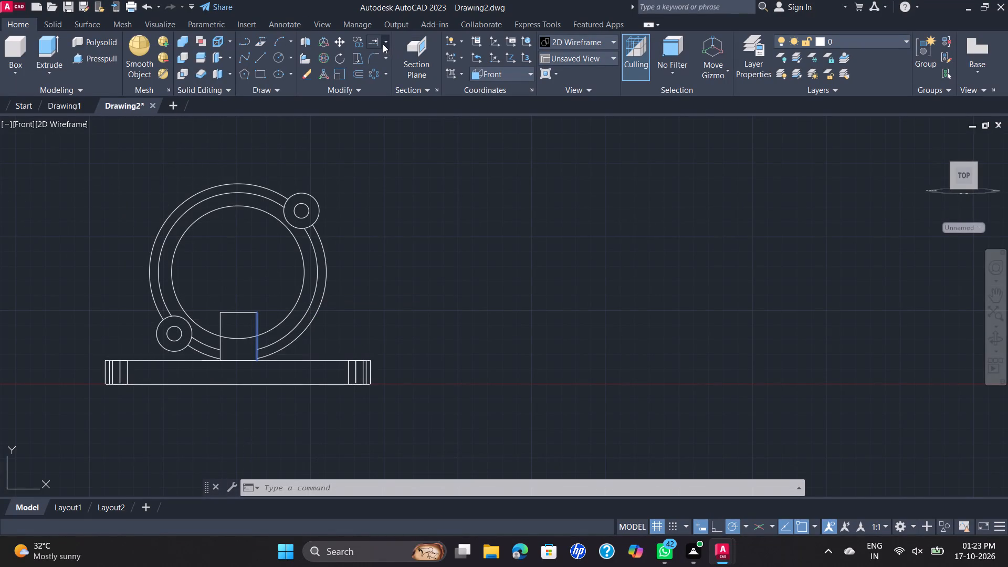
{"action": "left_click", "coordinate": [386, 56]}
{"action": "scroll", "coordinate": [229, 383], "scroll_direction": "up", "scroll_amount": 1}
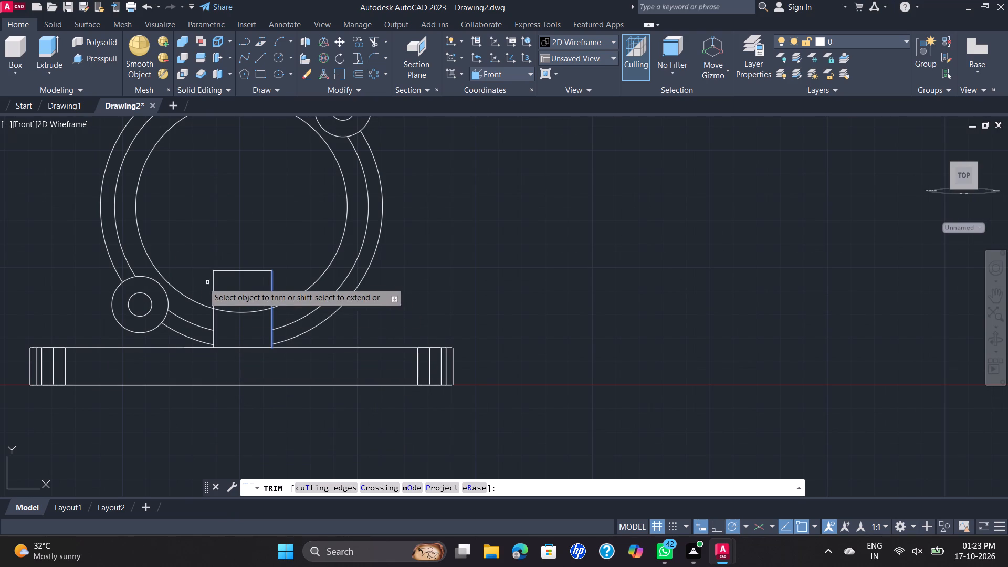
{"action": "left_click", "coordinate": [193, 283]}
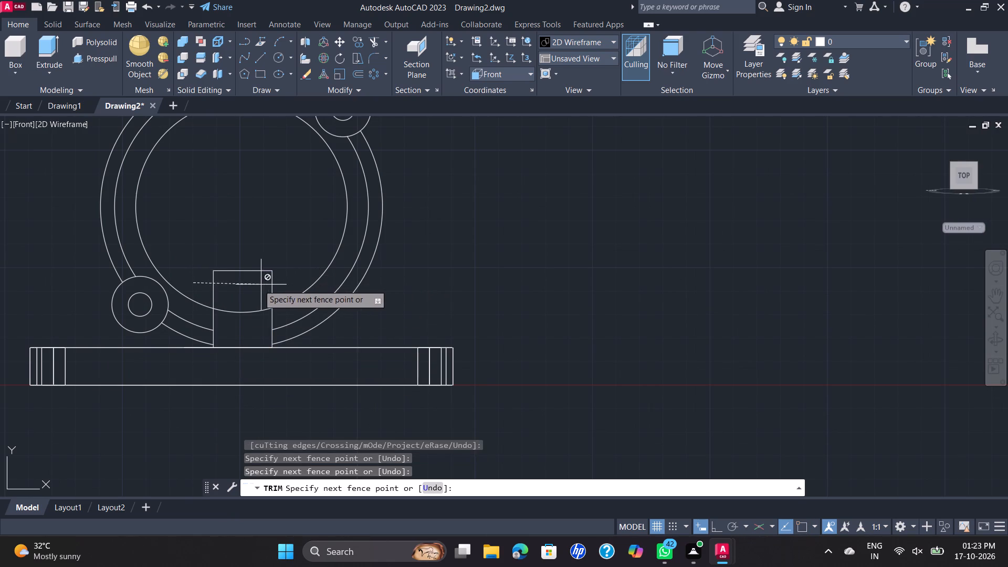
{"action": "scroll", "coordinate": [253, 284], "scroll_direction": "up", "scroll_amount": 2}
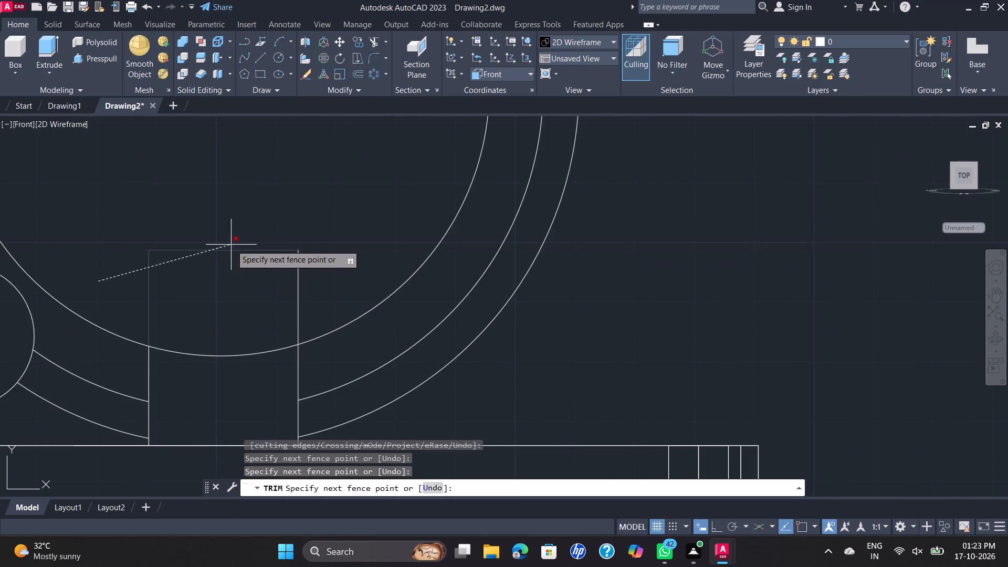
{"action": "left_click", "coordinate": [231, 245]}
{"action": "left_click", "coordinate": [287, 293]}
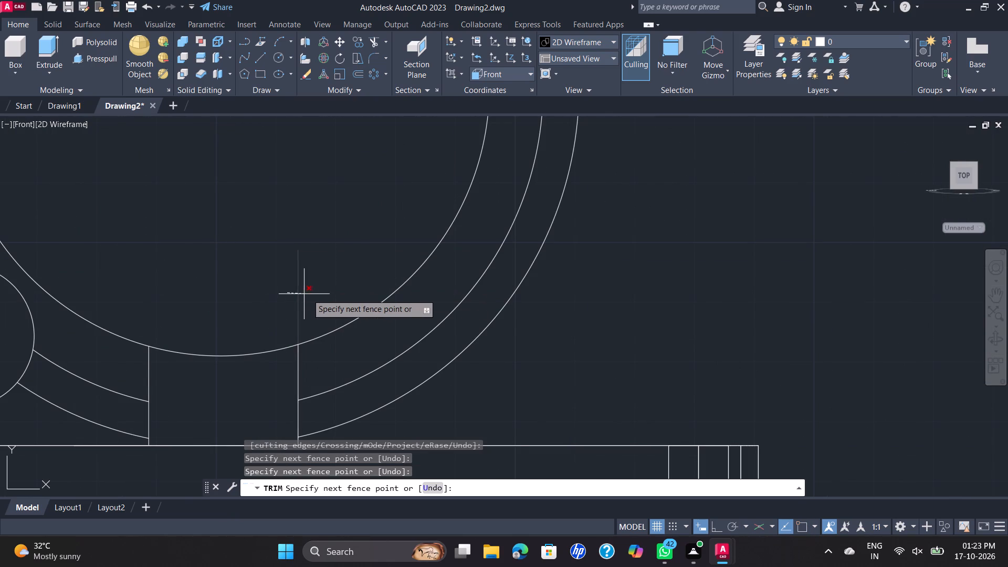
{"action": "left_click", "coordinate": [309, 294]}
Trim both slot sides between the radius 45 circle and the radius 54 arcs, and end trimming.
{"action": "scroll", "coordinate": [222, 407], "scroll_direction": "down", "scroll_amount": 1}
{"action": "middle_click_drag", "start_coordinate": [222, 406], "coordinate": [270, 350]}
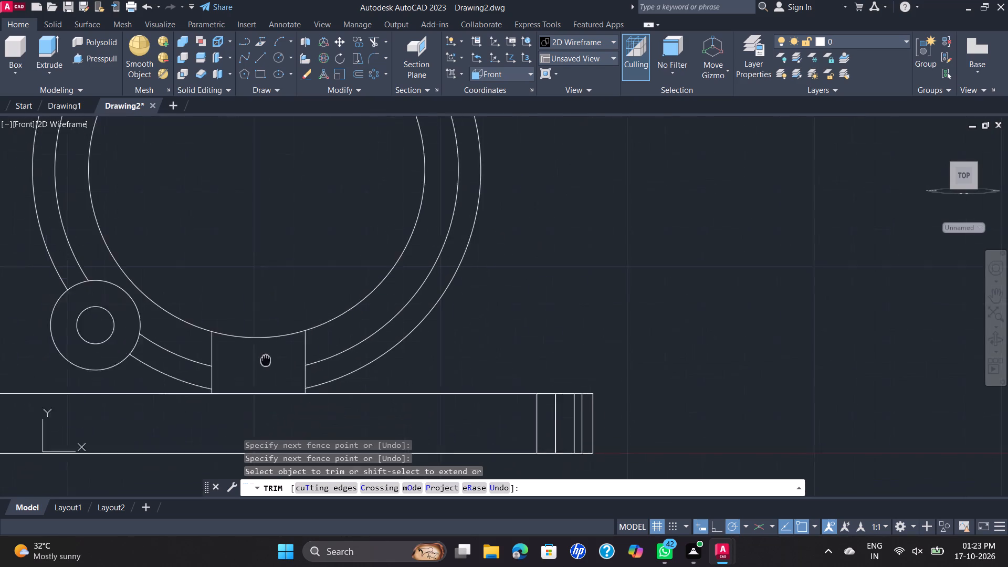
{"action": "middle_click_drag", "start_coordinate": [270, 350], "coordinate": [284, 319]}
{"action": "scroll", "coordinate": [260, 309], "scroll_direction": "up", "scroll_amount": 1}
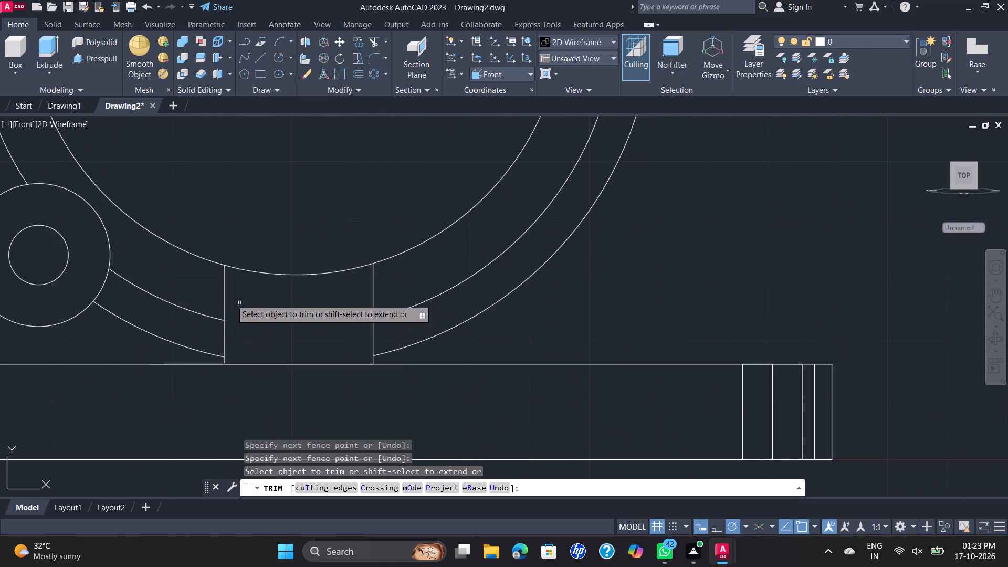
{"action": "scroll", "coordinate": [224, 295], "scroll_direction": "up", "scroll_amount": 1}
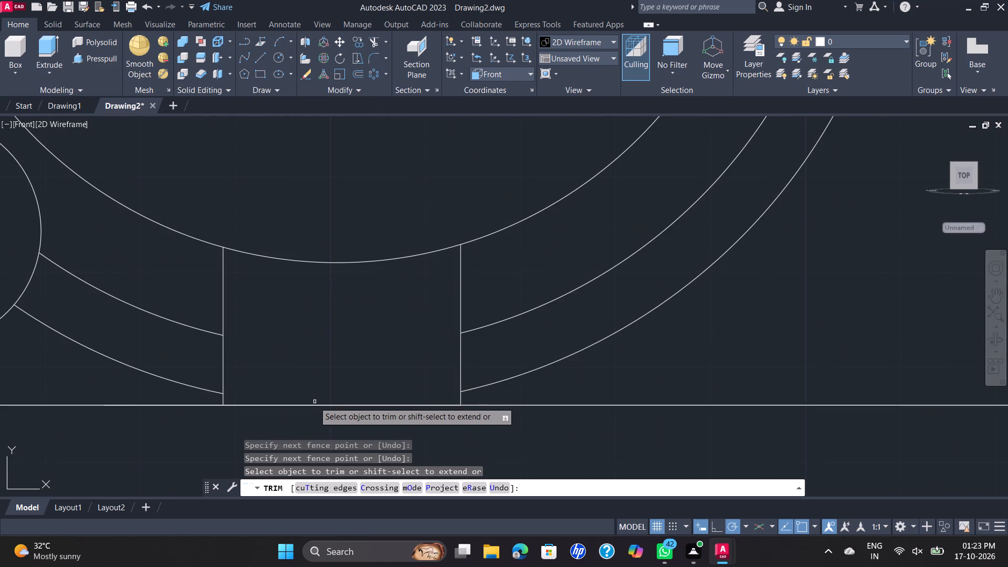
{"action": "scroll", "coordinate": [223, 310], "scroll_direction": "up", "scroll_amount": 2}
{"action": "left_click", "coordinate": [219, 309]}
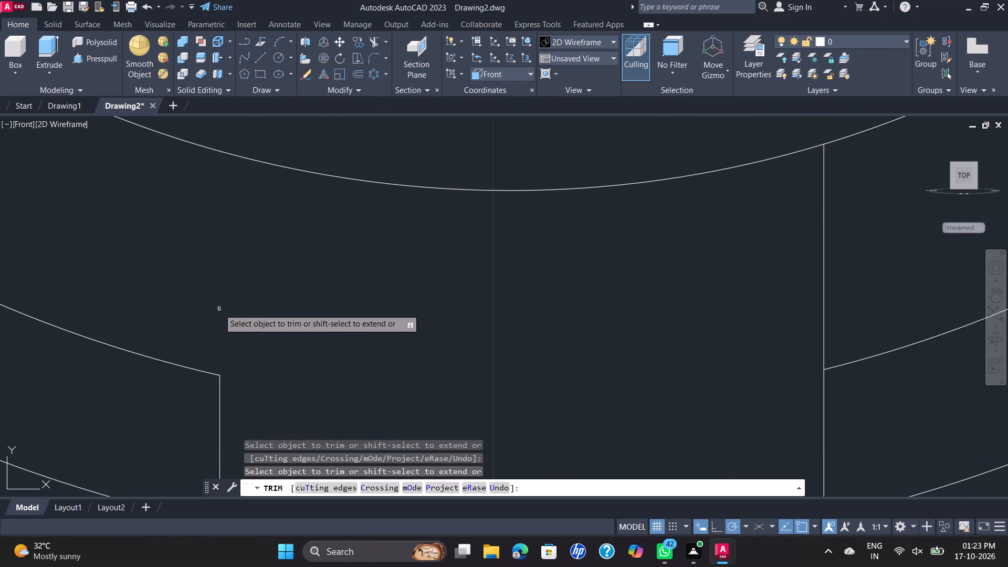
{"action": "scroll", "coordinate": [219, 309], "scroll_direction": "down", "scroll_amount": 3}
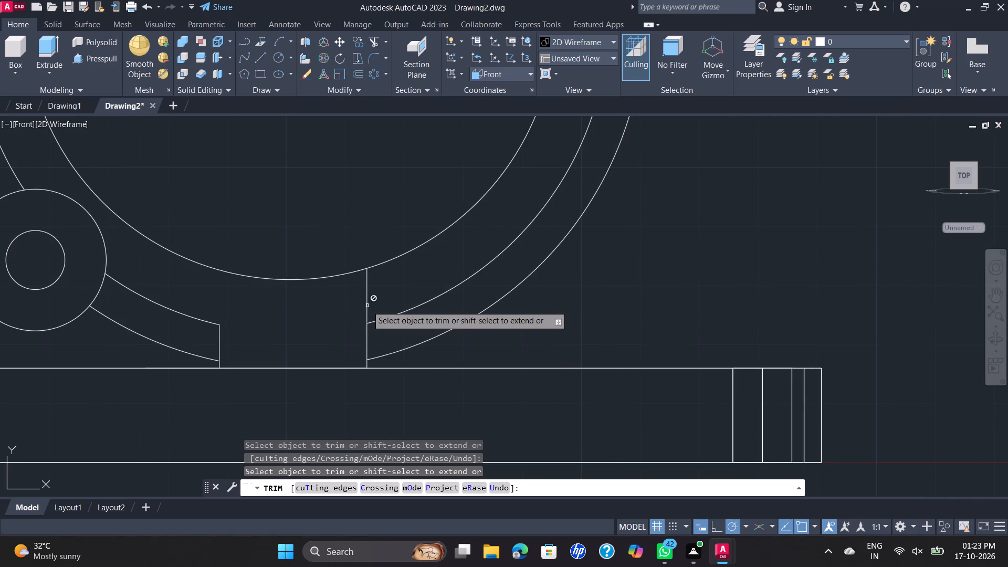
{"action": "scroll", "coordinate": [367, 306], "scroll_direction": "up", "scroll_amount": 1}
{"action": "left_click", "coordinate": [365, 305]}
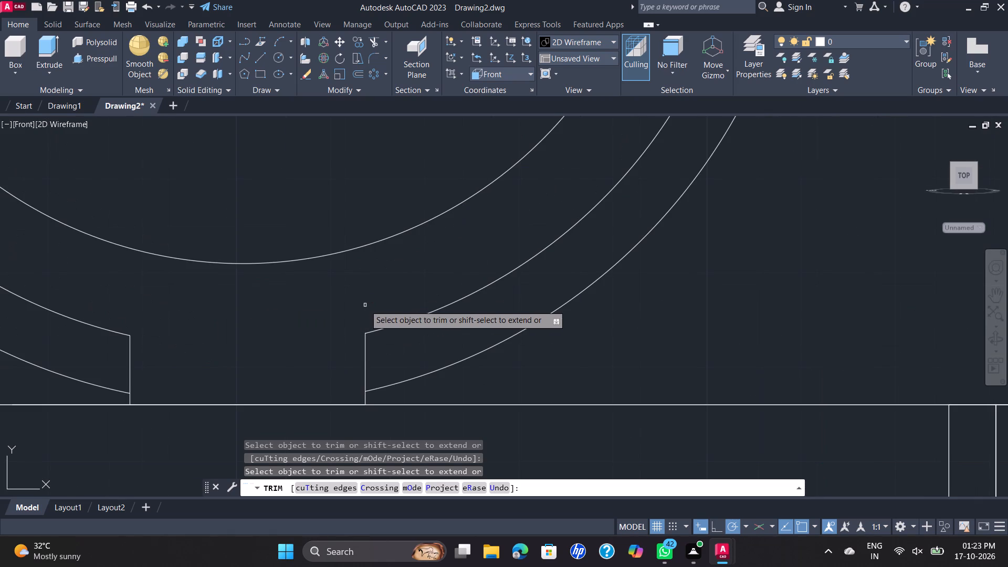
{"action": "scroll", "coordinate": [365, 305], "scroll_direction": "down", "scroll_amount": 2}
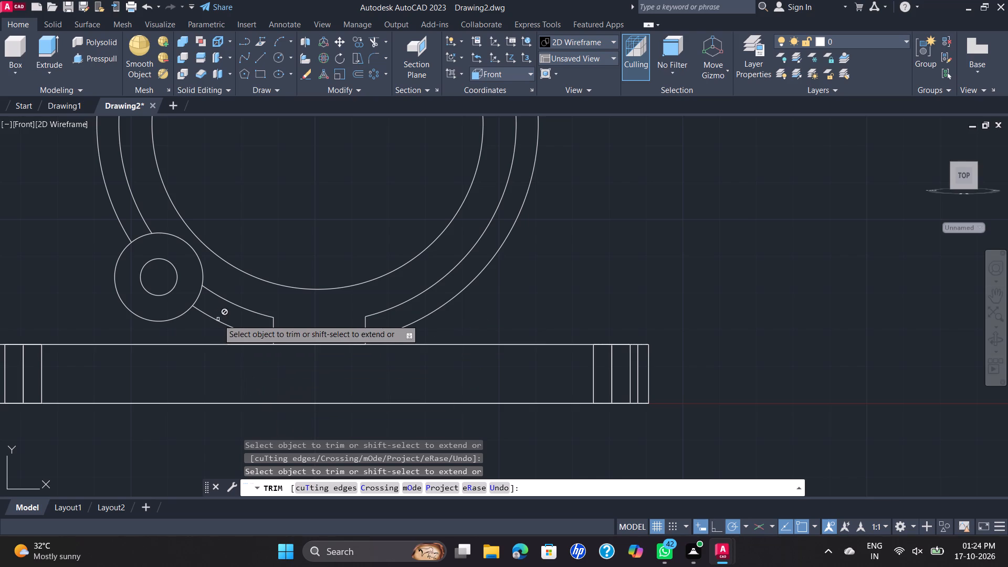
{"action": "scroll", "coordinate": [218, 319], "scroll_direction": "down", "scroll_amount": 1}
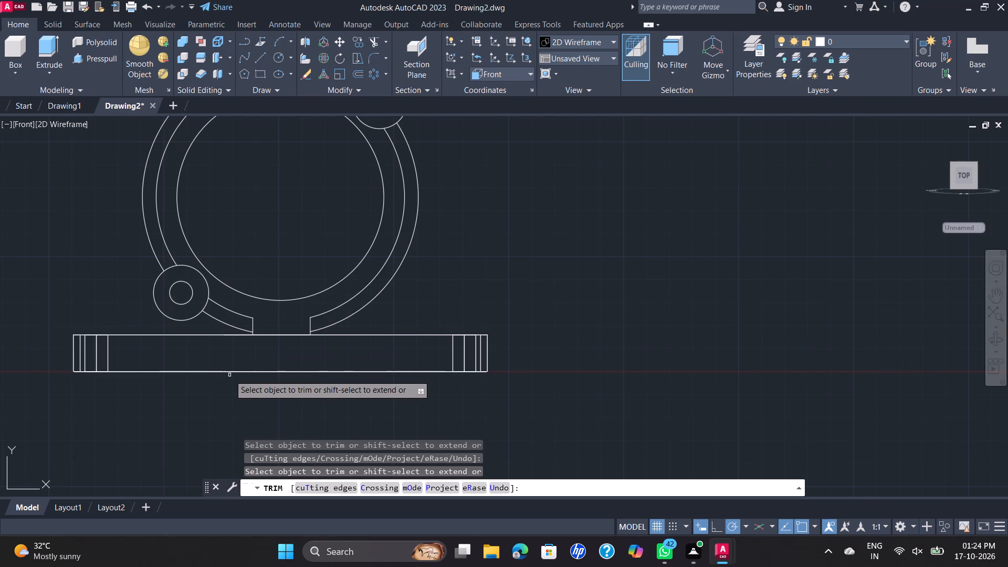
{"action": "key", "text": "Escape"}
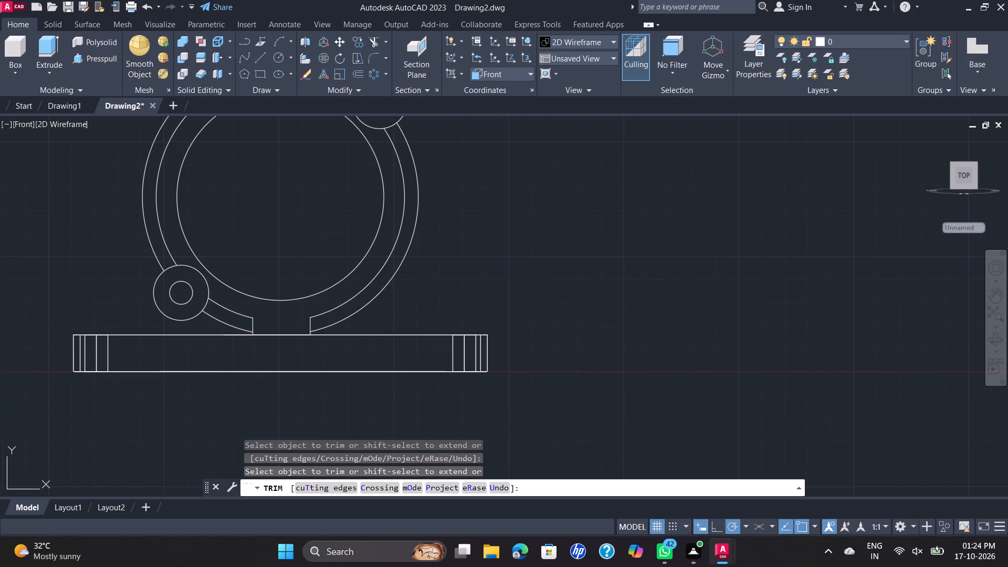
Erase the three outermost ring arcs: right side, upper left, and between the lower-left lug and the slot.
{"action": "left_click", "coordinate": [369, 302]}
{"action": "key", "text": "Delete"}
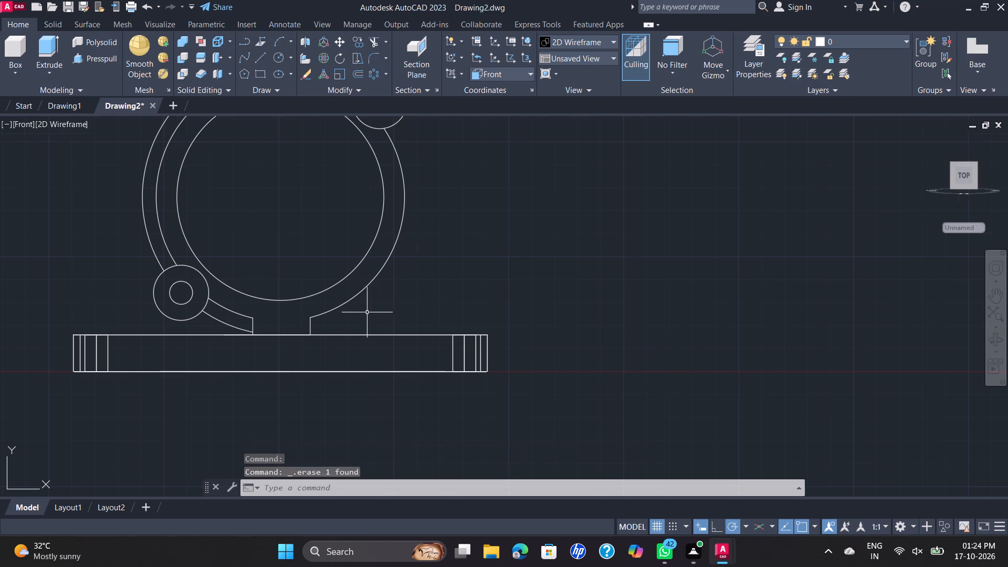
{"action": "scroll", "coordinate": [367, 312], "scroll_direction": "down", "scroll_amount": 2}
{"action": "middle_click_drag", "start_coordinate": [366, 312], "coordinate": [434, 367]}
{"action": "scroll", "coordinate": [394, 292], "scroll_direction": "up", "scroll_amount": 2}
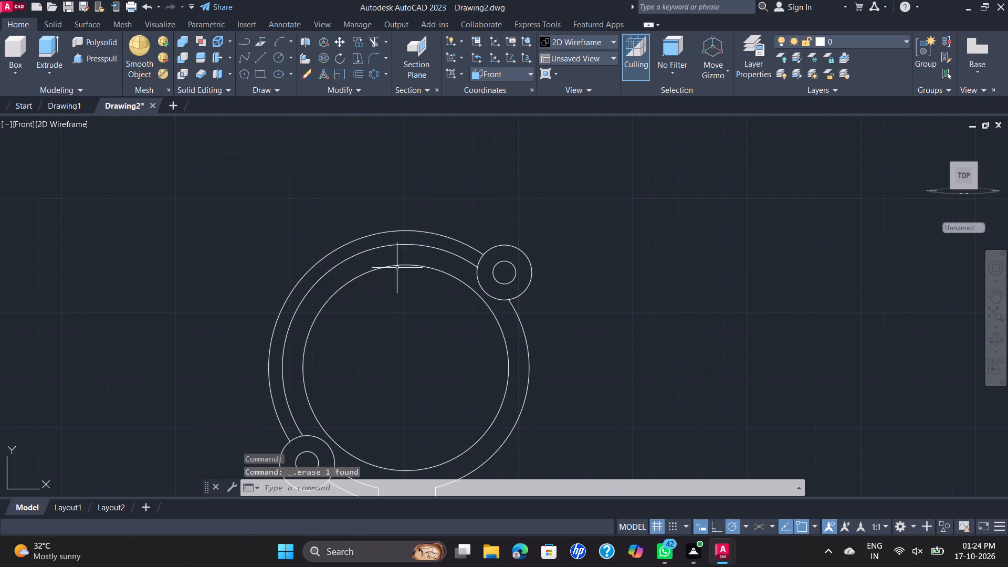
{"action": "left_click", "coordinate": [417, 232]}
{"action": "key", "text": "Delete"}
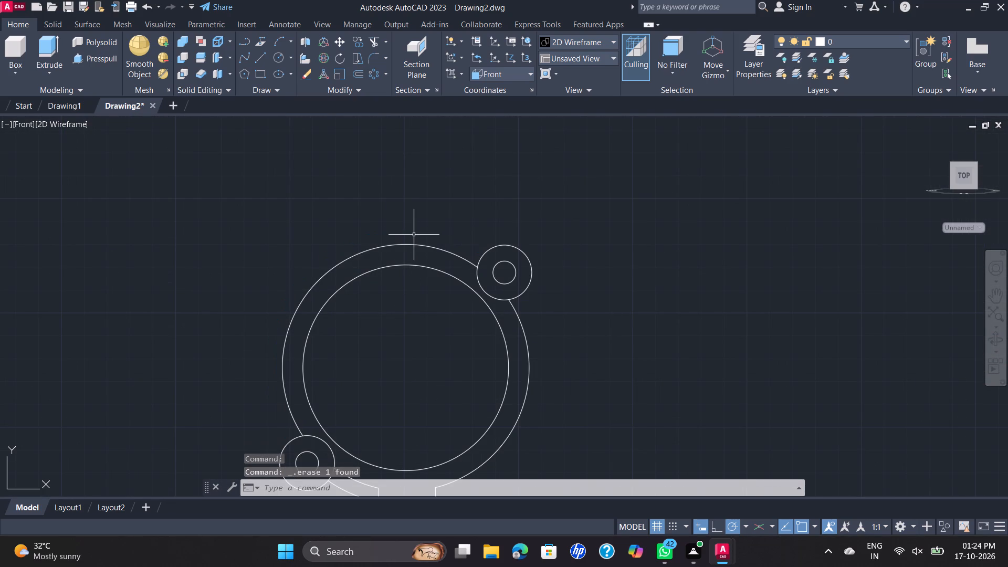
{"action": "scroll", "coordinate": [396, 264], "scroll_direction": "down", "scroll_amount": 2}
{"action": "scroll", "coordinate": [383, 356], "scroll_direction": "up", "scroll_amount": 2}
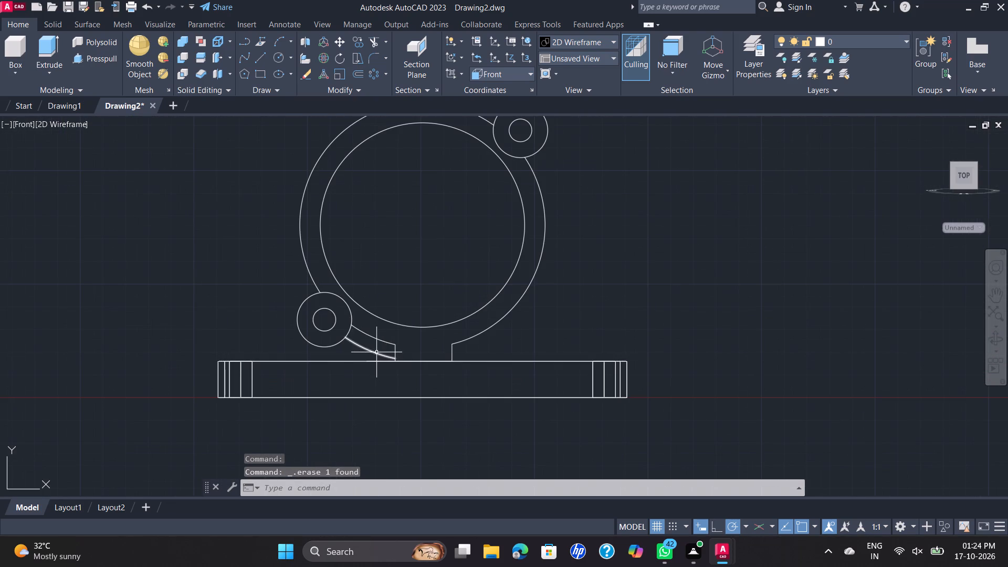
{"action": "left_click", "coordinate": [376, 353]}
{"action": "key", "text": "Delete"}
Join all objects of the ring, lug and base plate front view into polylines.
{"action": "scroll", "coordinate": [386, 335], "scroll_direction": "down", "scroll_amount": 3}
{"action": "middle_click_drag", "start_coordinate": [414, 310], "coordinate": [420, 316]}
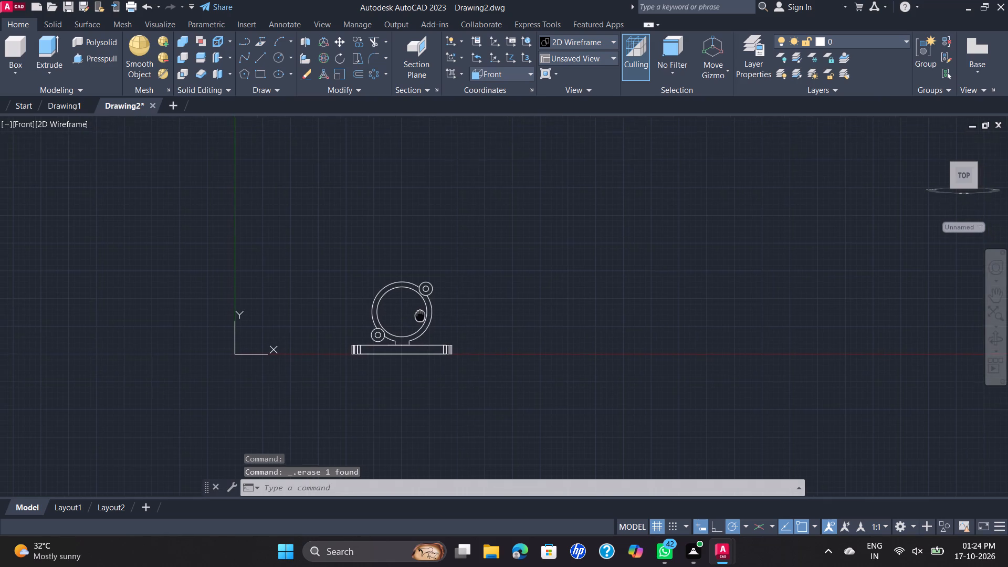
{"action": "scroll", "coordinate": [420, 315], "scroll_direction": "up", "scroll_amount": 2}
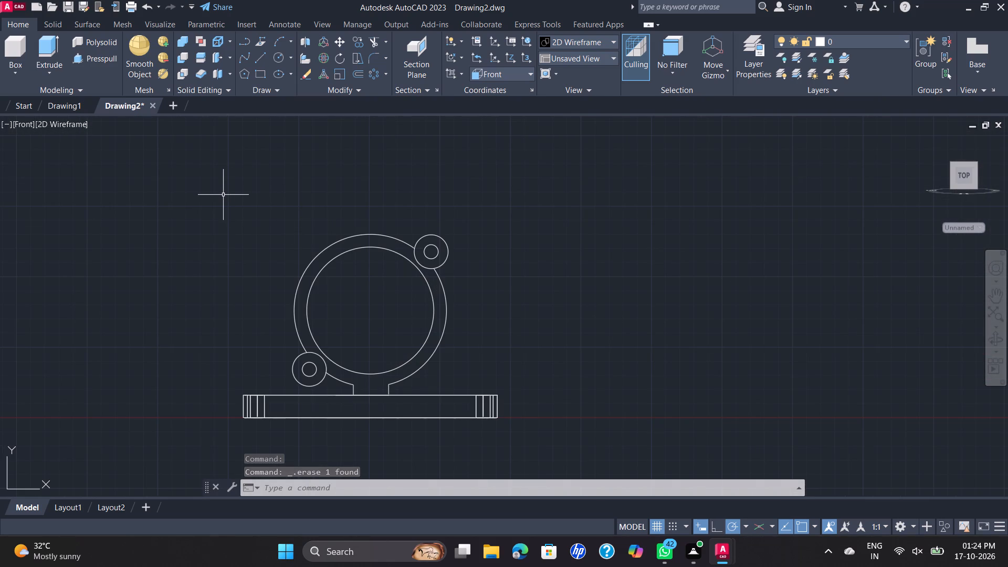
{"action": "left_click", "coordinate": [172, 195]}
{"action": "left_click", "coordinate": [591, 440]}
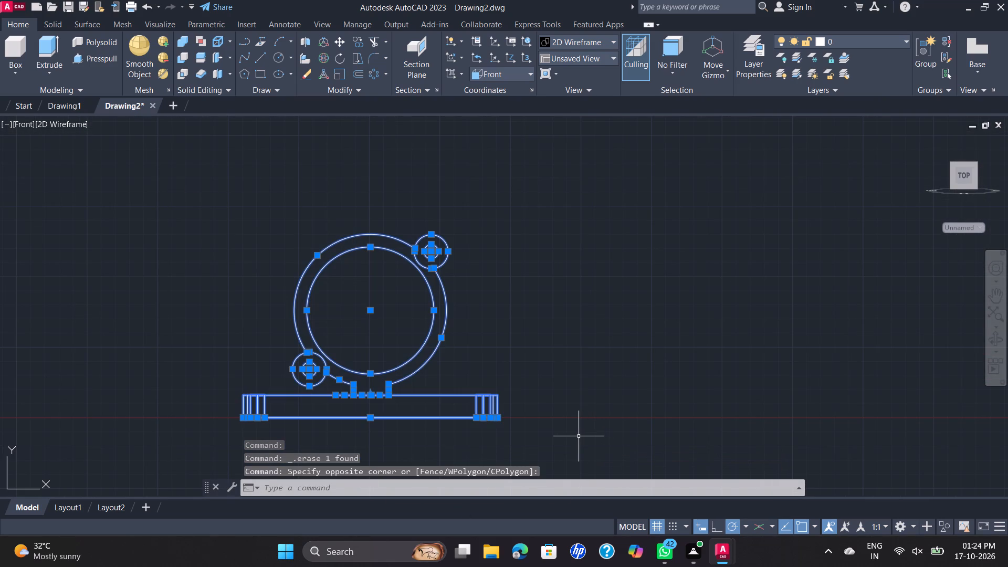
{"action": "key", "text": "j"}
{"action": "key", "text": "Return"}
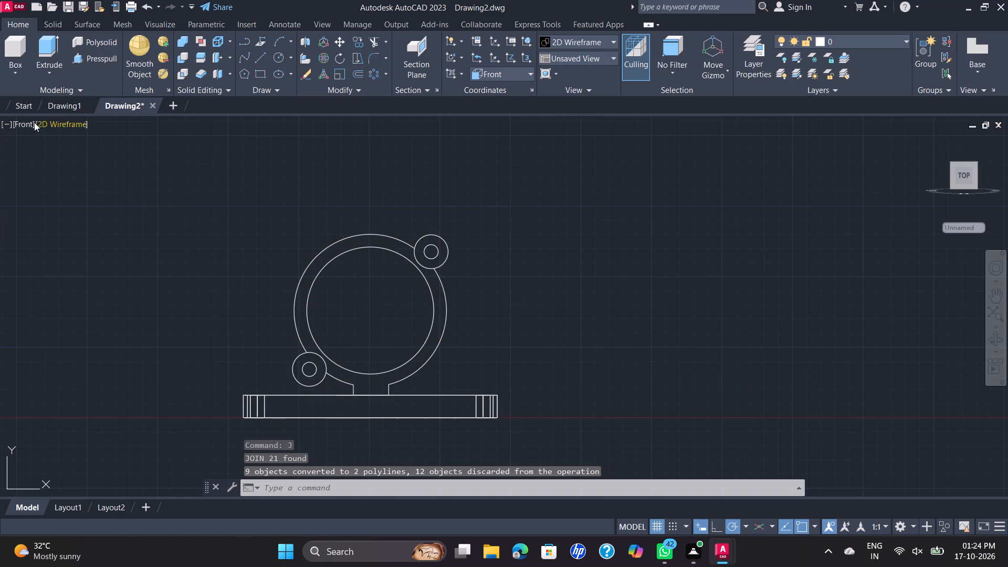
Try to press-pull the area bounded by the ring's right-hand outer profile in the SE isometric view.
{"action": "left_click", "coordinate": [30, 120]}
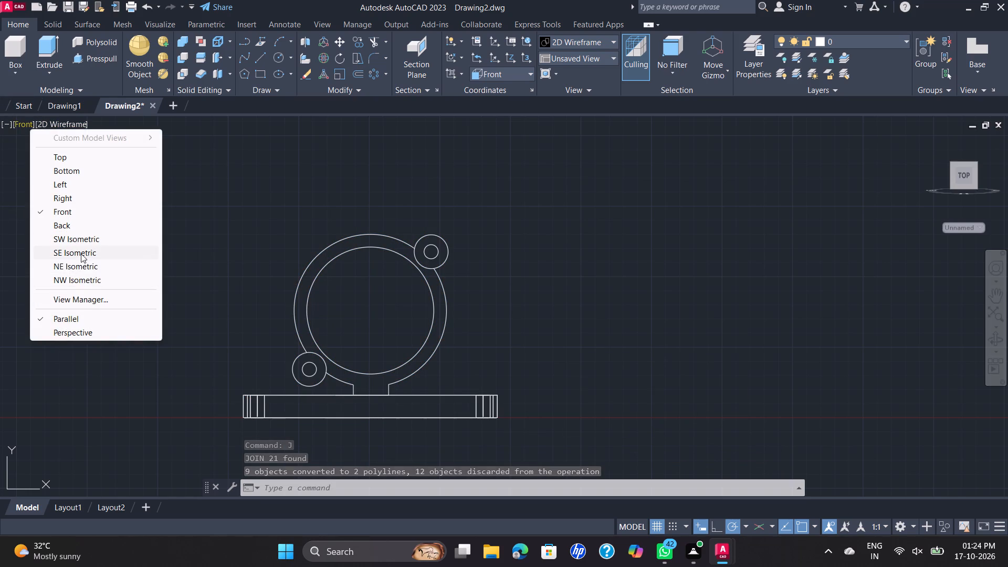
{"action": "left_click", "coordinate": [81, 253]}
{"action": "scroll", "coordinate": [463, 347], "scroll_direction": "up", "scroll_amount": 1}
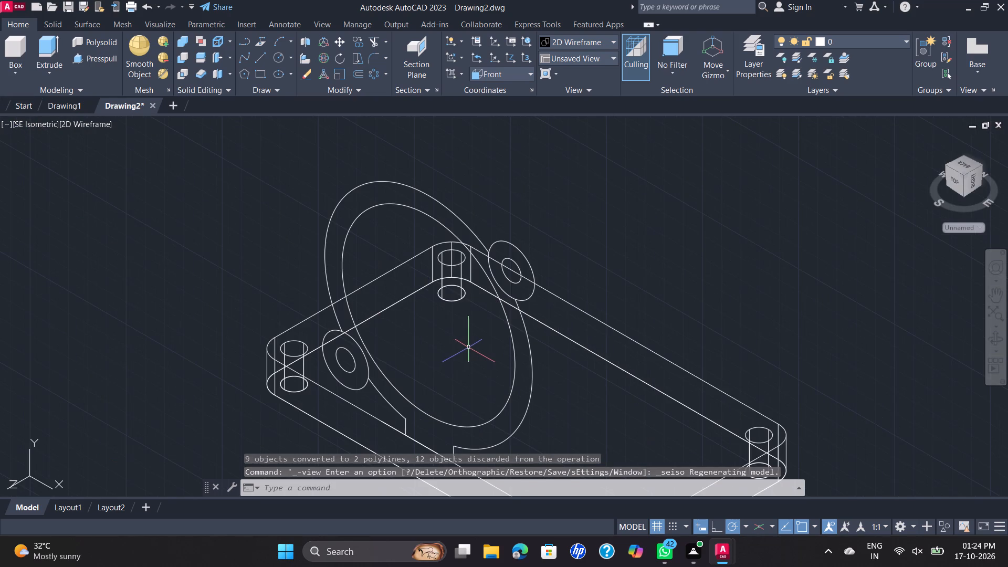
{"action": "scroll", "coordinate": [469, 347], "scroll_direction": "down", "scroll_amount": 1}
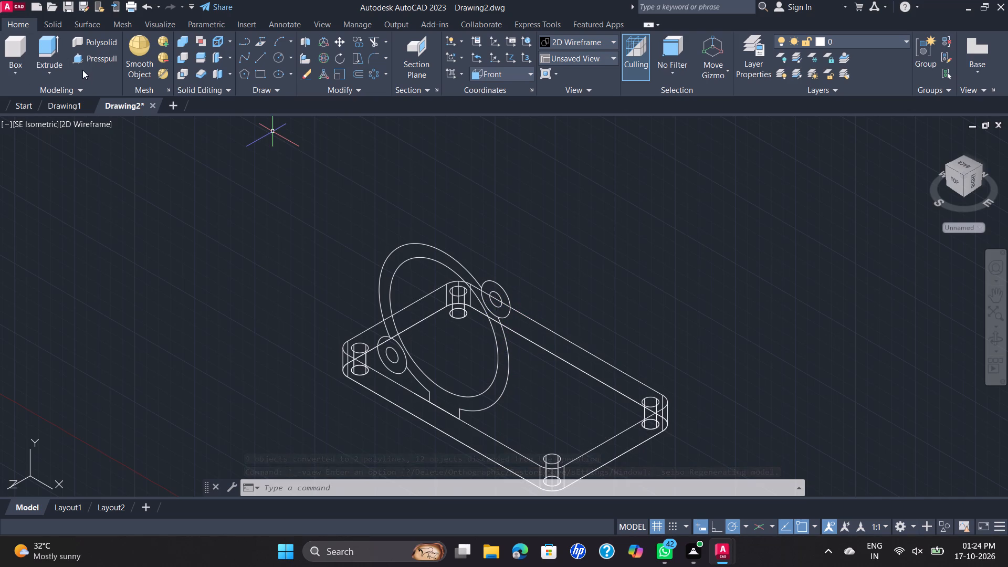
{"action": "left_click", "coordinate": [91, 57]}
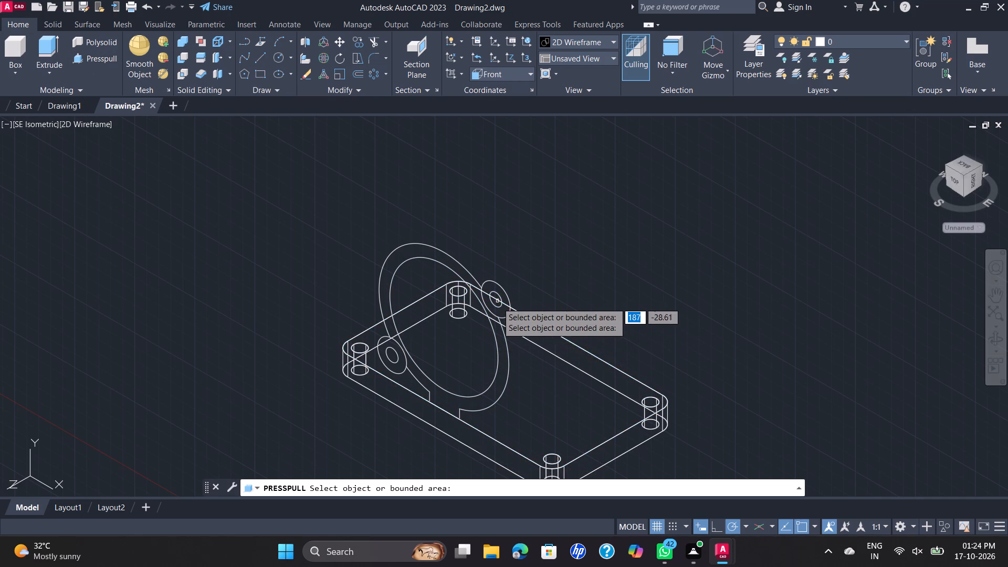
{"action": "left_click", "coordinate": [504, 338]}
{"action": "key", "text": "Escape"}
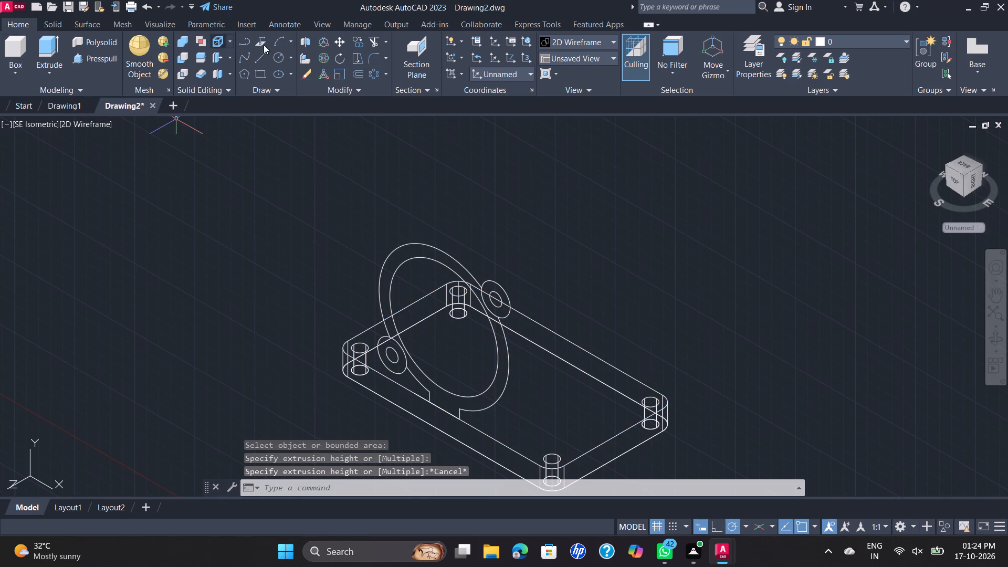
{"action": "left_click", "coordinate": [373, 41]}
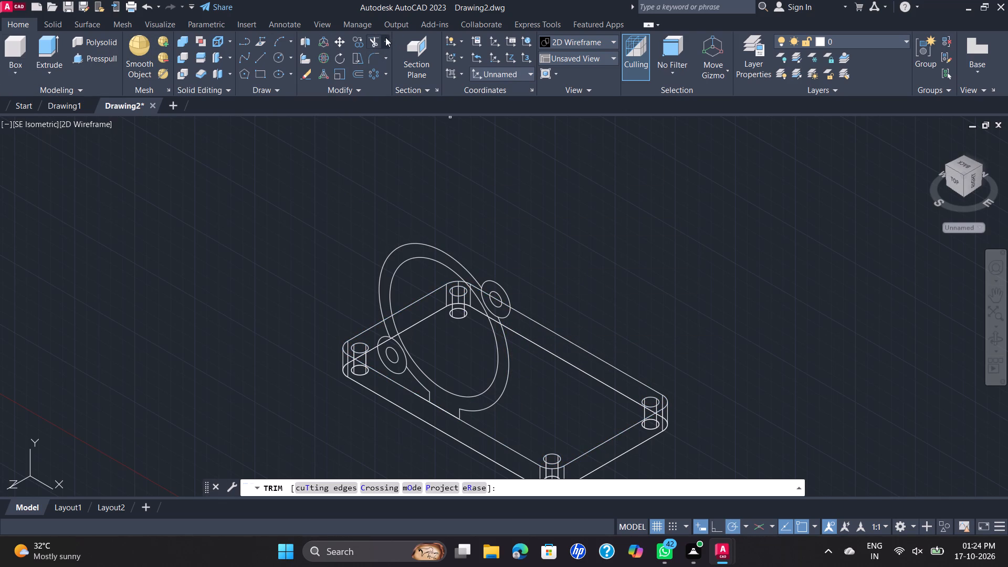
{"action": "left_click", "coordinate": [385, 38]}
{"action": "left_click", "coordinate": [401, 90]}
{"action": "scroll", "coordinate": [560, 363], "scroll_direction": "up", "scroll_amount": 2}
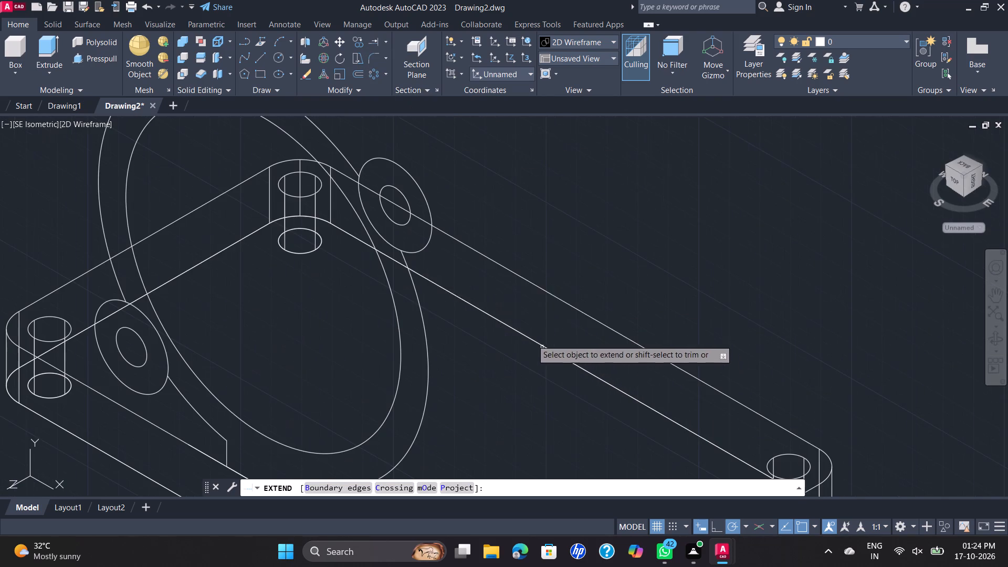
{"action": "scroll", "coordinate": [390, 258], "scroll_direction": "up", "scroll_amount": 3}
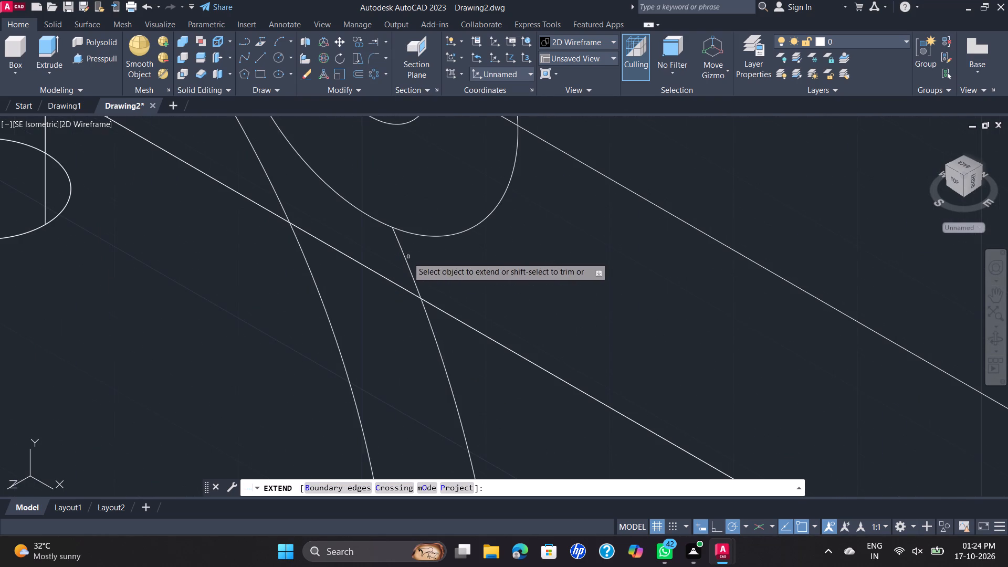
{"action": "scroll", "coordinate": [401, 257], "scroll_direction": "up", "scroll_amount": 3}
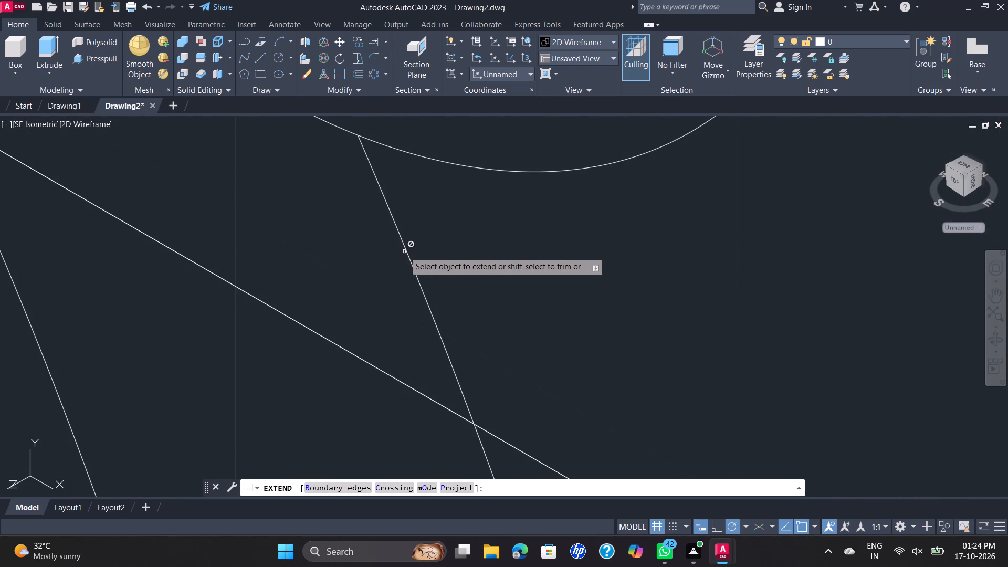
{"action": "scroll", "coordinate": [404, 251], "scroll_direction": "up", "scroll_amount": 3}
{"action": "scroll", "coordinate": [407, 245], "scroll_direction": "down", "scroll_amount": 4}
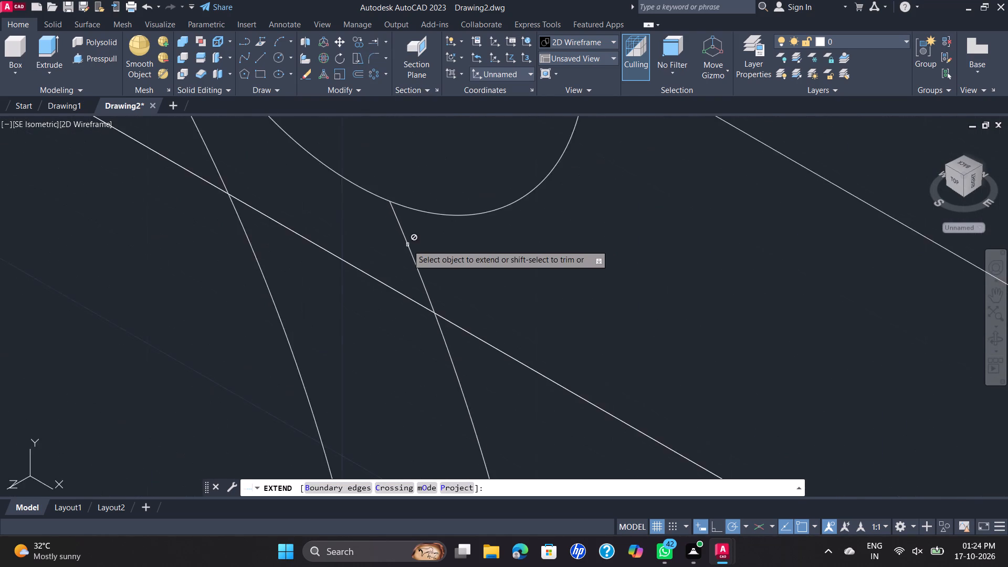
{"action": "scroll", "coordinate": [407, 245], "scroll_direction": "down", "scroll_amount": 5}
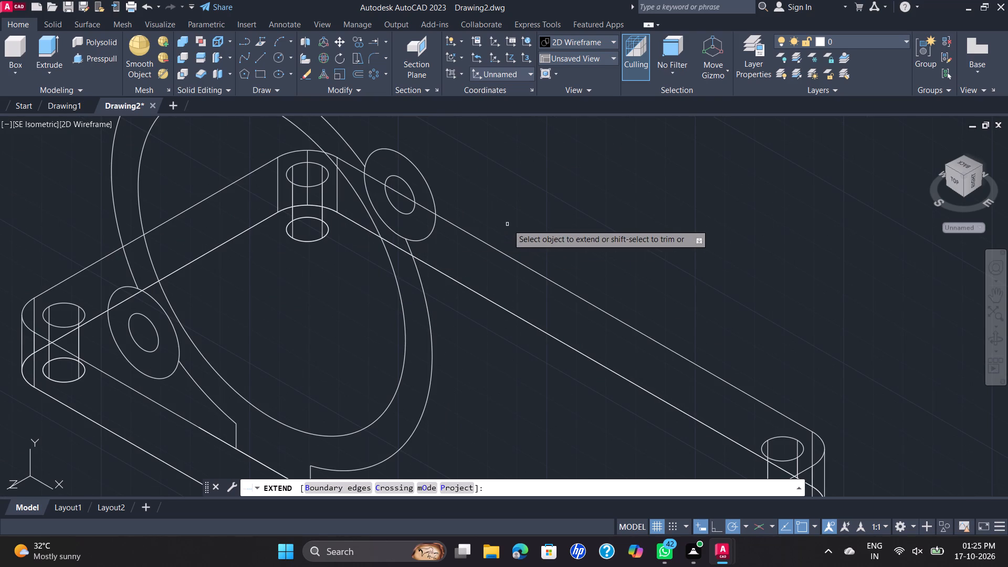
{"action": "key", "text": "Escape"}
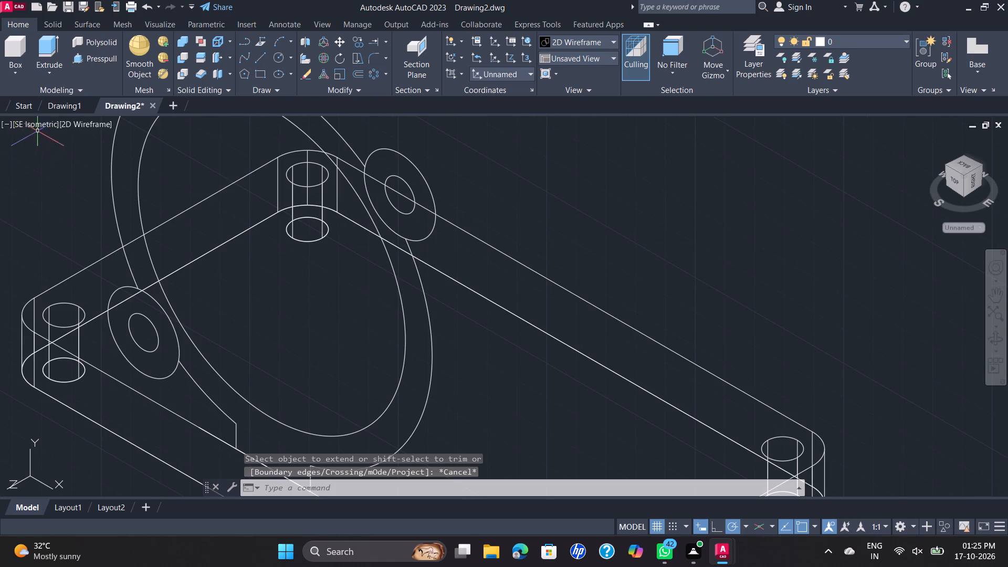
Return to the front view and erase the ring's upper-left outer arc between the two lugs.
{"action": "left_click", "coordinate": [41, 123]}
{"action": "left_click", "coordinate": [98, 213]}
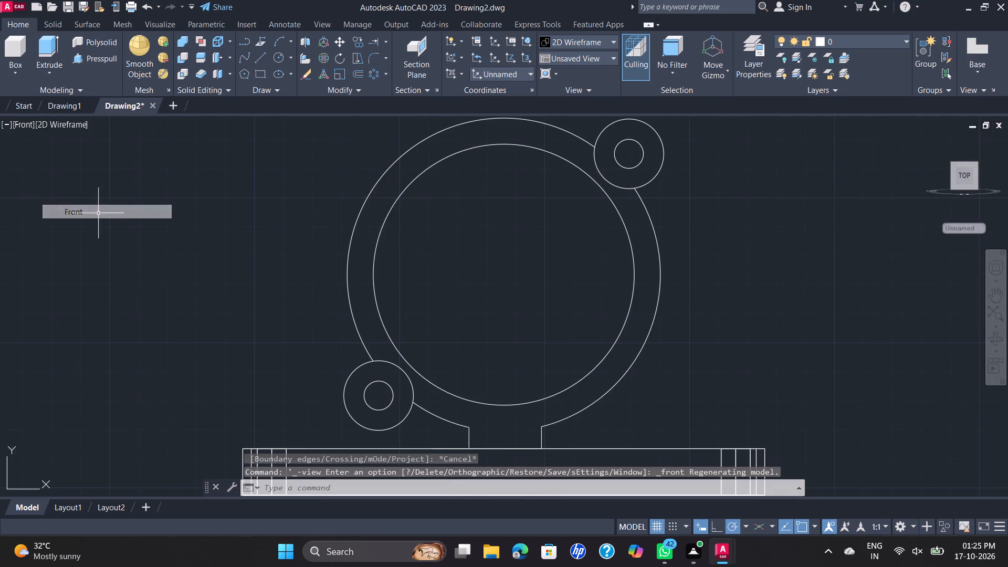
{"action": "scroll", "coordinate": [362, 229], "scroll_direction": "down", "scroll_amount": 1}
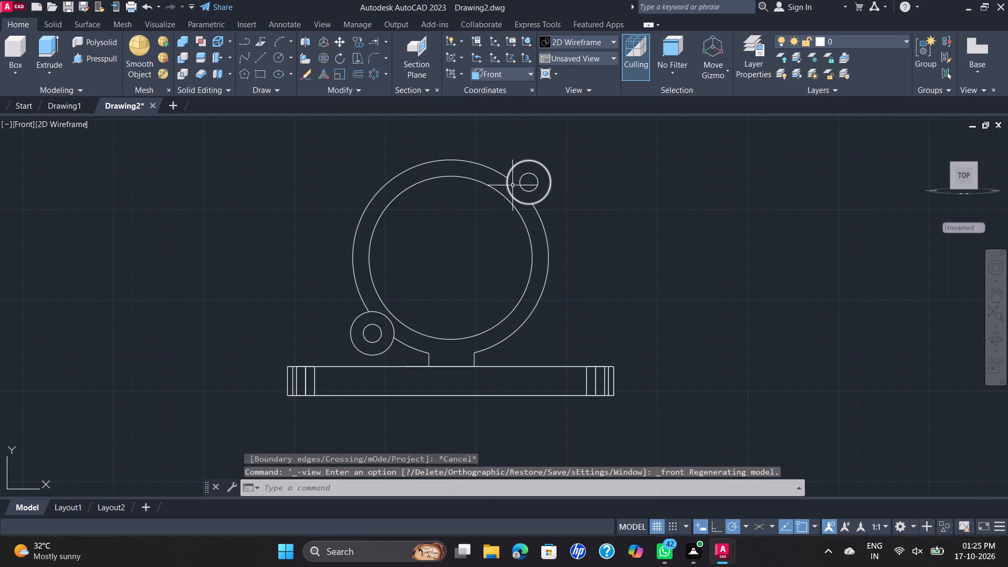
{"action": "left_click", "coordinate": [396, 175]}
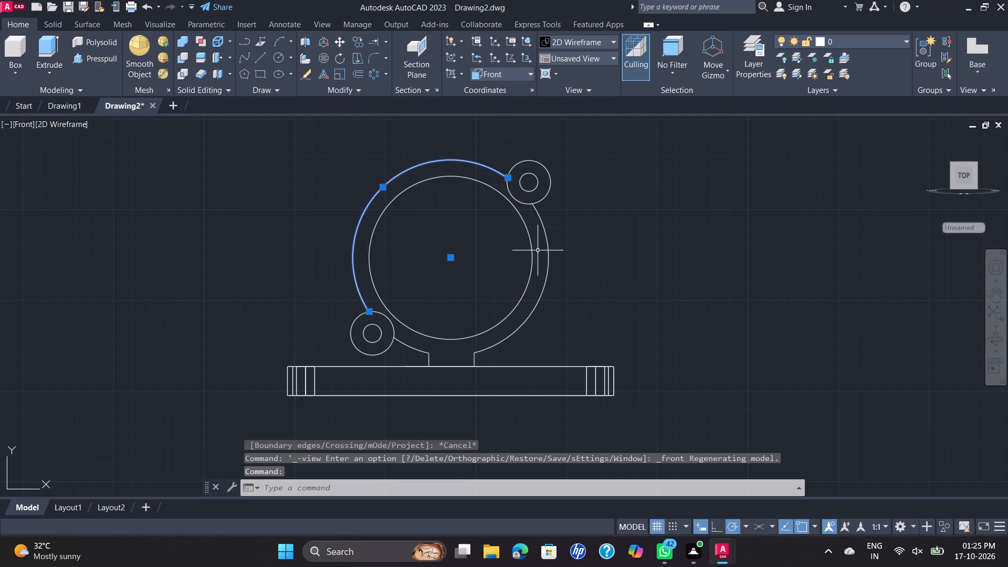
{"action": "key", "text": "Delete"}
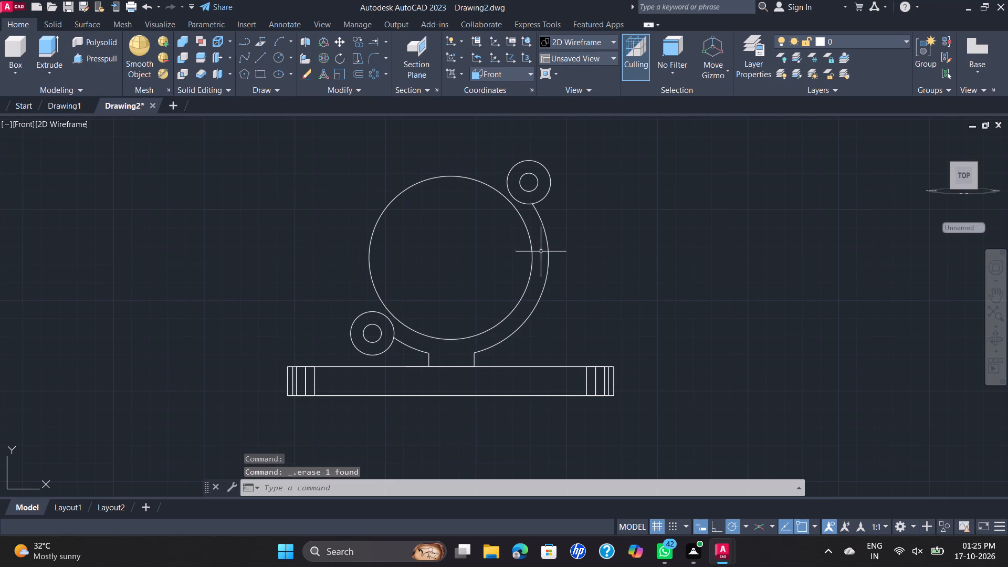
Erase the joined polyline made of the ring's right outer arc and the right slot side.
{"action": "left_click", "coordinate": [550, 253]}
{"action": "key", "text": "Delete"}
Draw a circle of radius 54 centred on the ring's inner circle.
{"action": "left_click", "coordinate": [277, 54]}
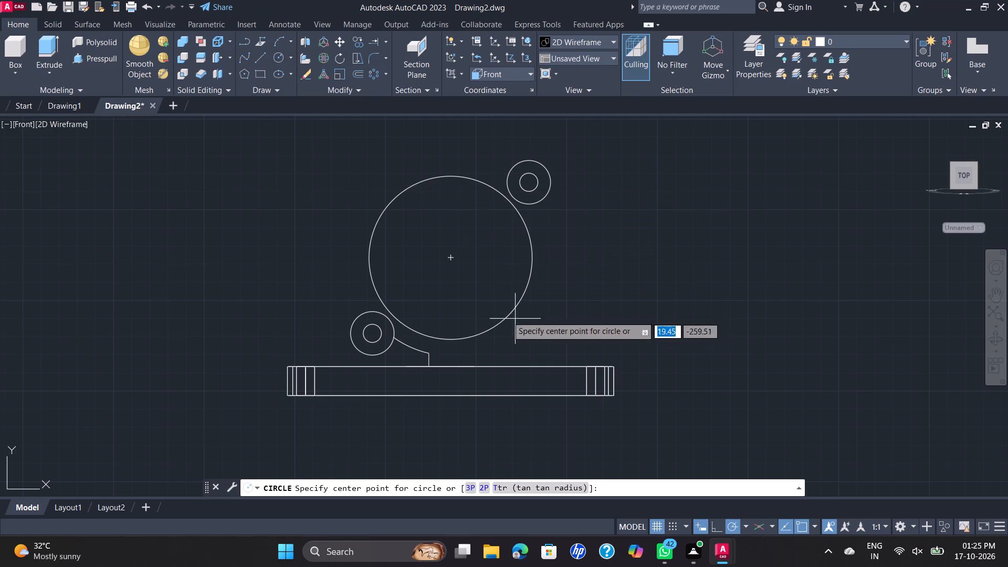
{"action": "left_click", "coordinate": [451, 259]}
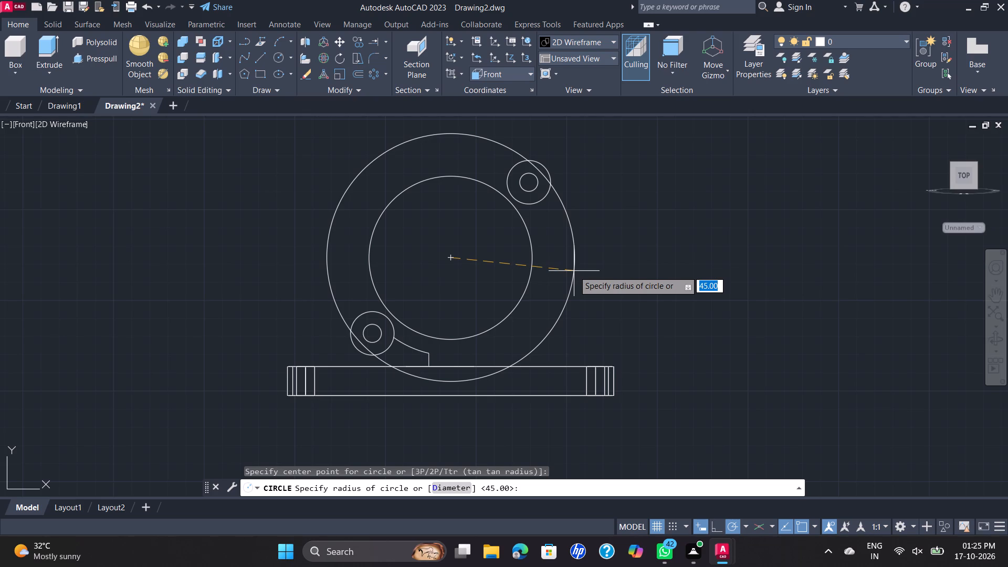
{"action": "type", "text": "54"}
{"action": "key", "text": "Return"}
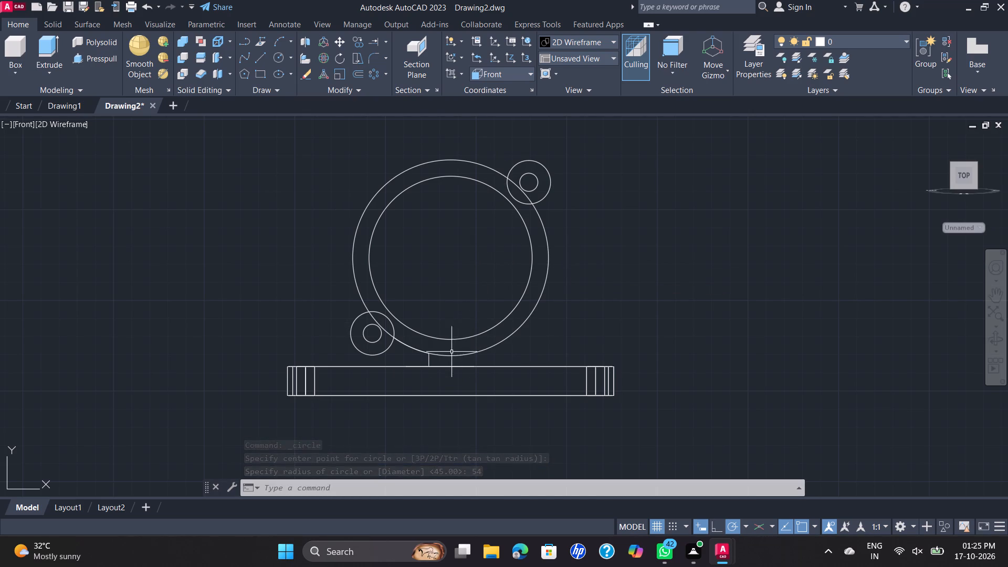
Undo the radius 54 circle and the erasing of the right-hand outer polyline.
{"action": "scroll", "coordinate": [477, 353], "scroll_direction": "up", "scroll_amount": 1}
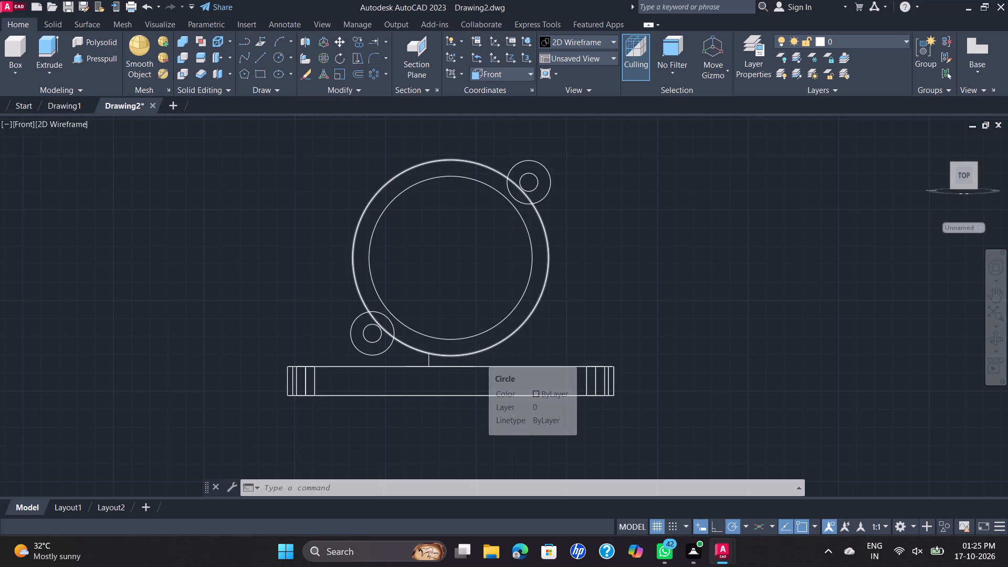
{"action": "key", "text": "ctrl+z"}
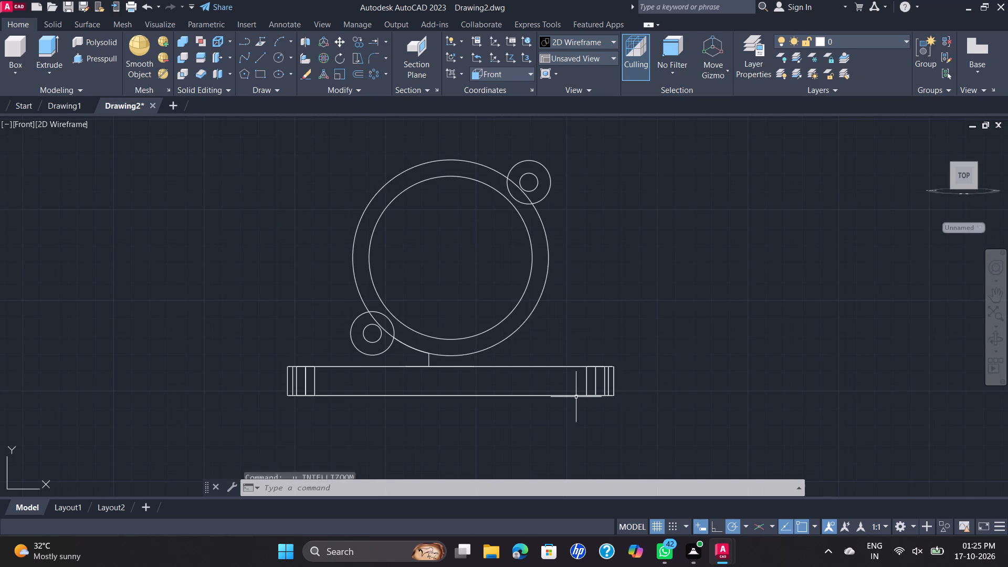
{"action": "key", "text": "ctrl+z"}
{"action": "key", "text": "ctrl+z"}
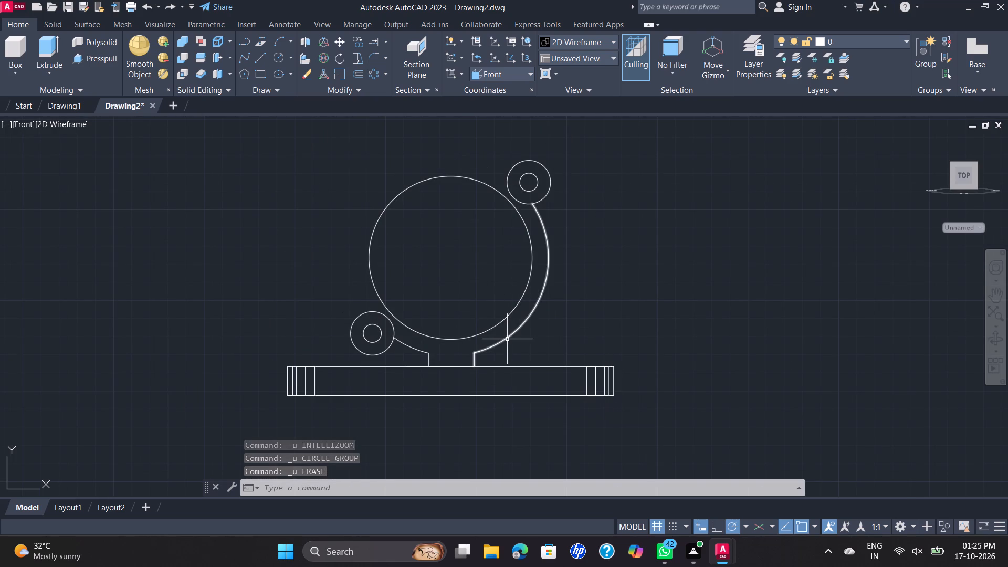
Explode the two joined polylines containing the outer ring arcs and slot sides back into separate segments.
{"action": "left_click", "coordinate": [507, 339]}
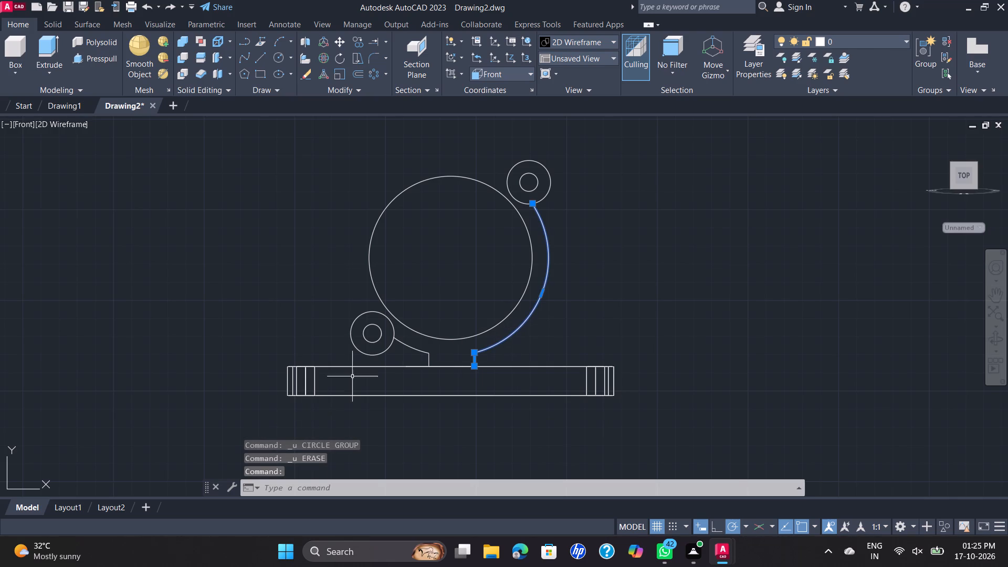
{"action": "left_click", "coordinate": [412, 347]}
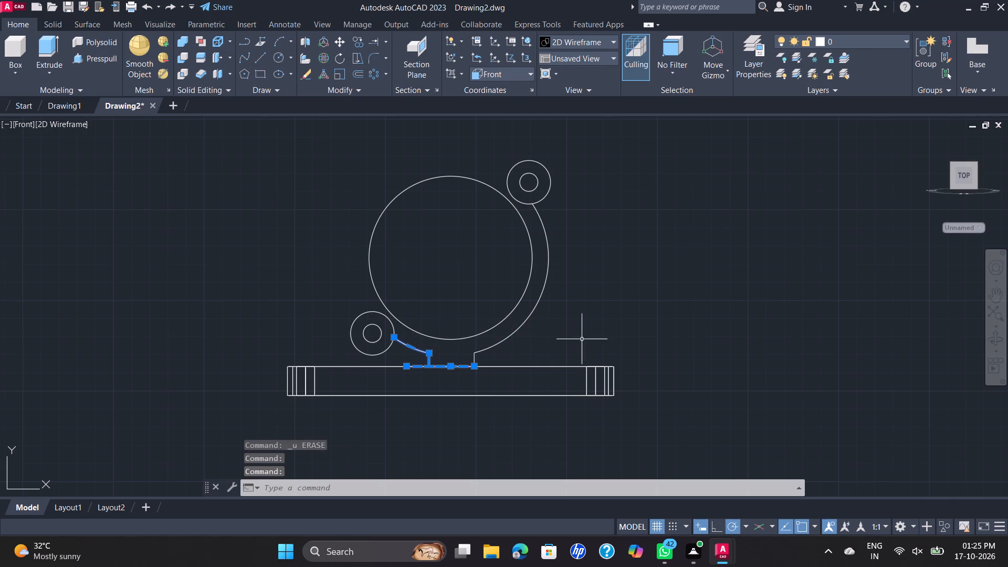
{"action": "left_click", "coordinate": [550, 327]}
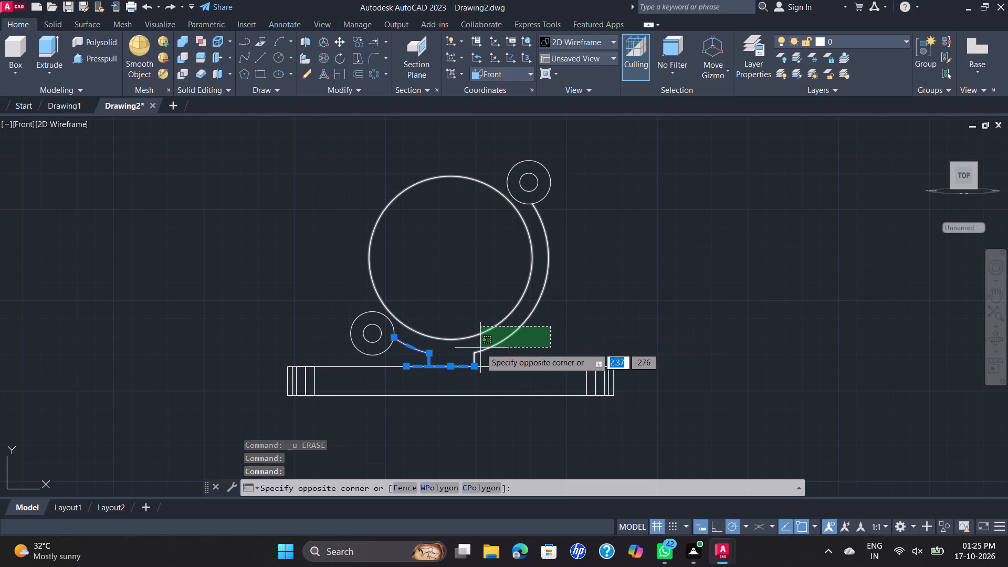
{"action": "left_click", "coordinate": [411, 359]}
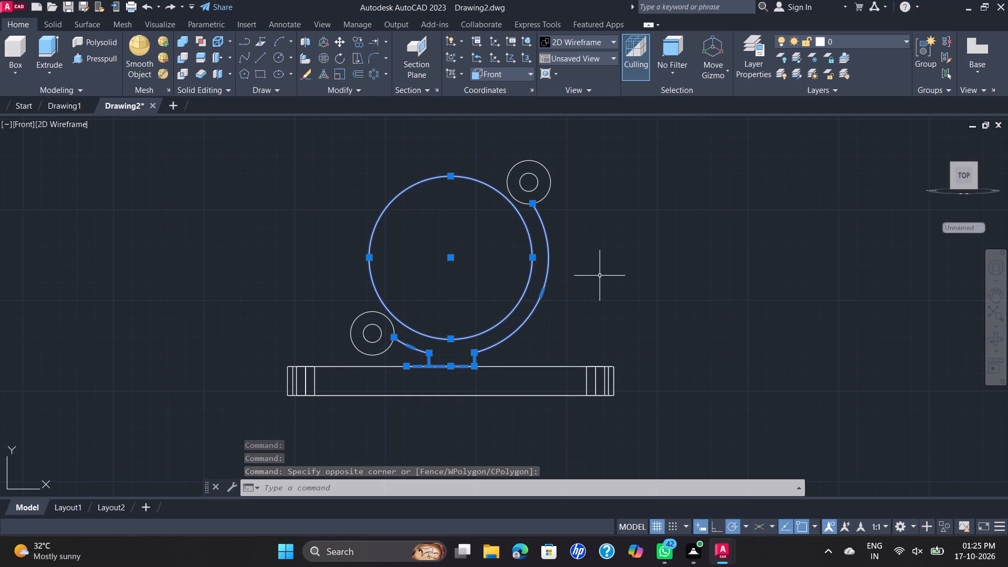
{"action": "left_click", "coordinate": [600, 276]}
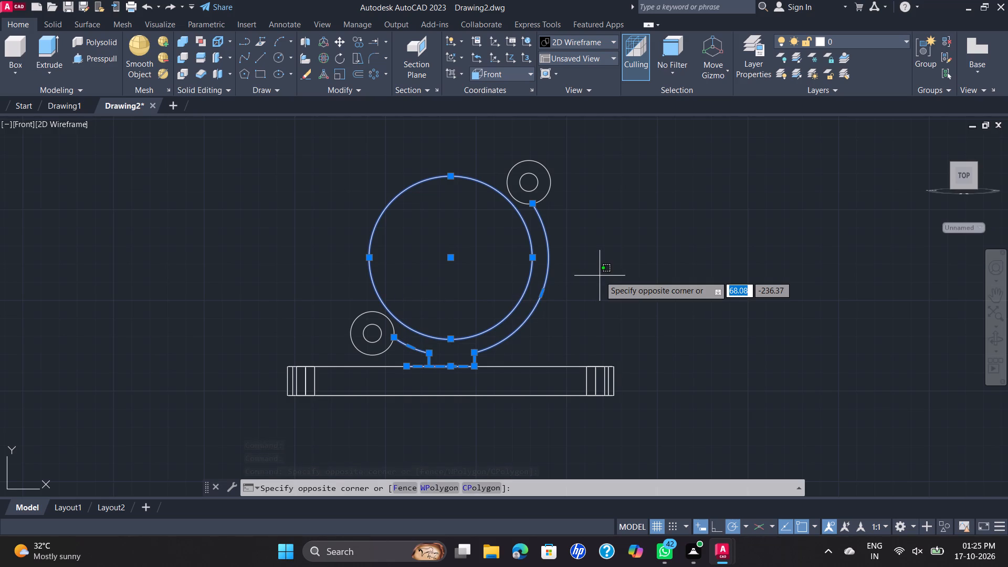
{"action": "type", "text": "EX"}
{"action": "key", "text": "grave"}
{"action": "key", "text": "Escape"}
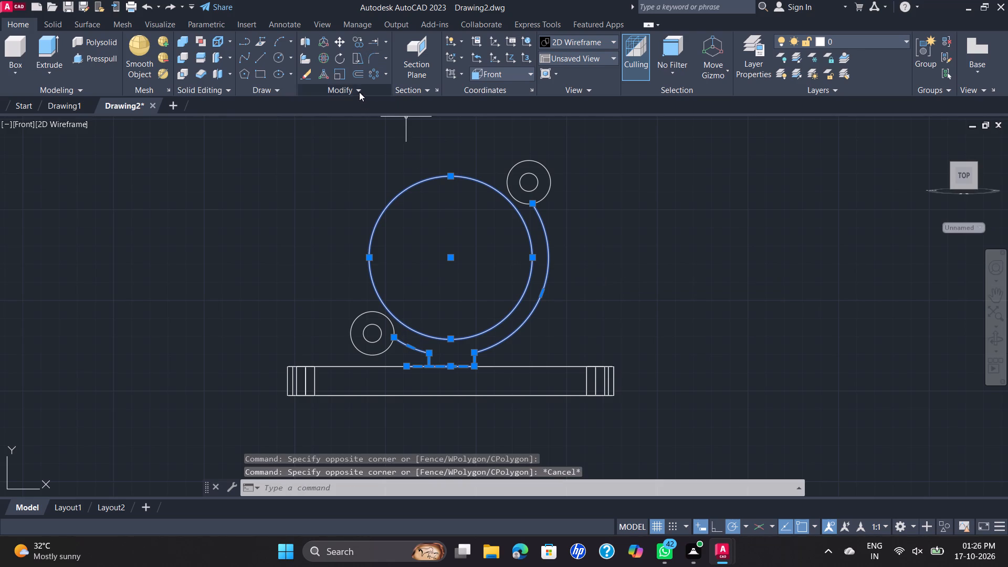
{"action": "left_click", "coordinate": [346, 91]}
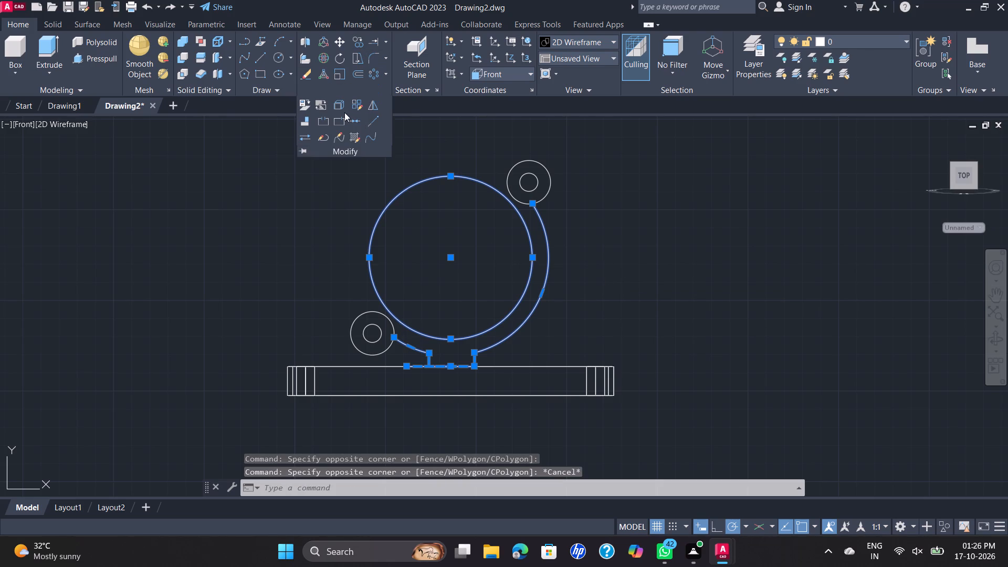
{"action": "left_click", "coordinate": [339, 111]}
Erase the ring's right outer arc and the short arc between the lower-left lug and the slot, keeping both slot sides.
{"action": "left_click", "coordinate": [547, 258]}
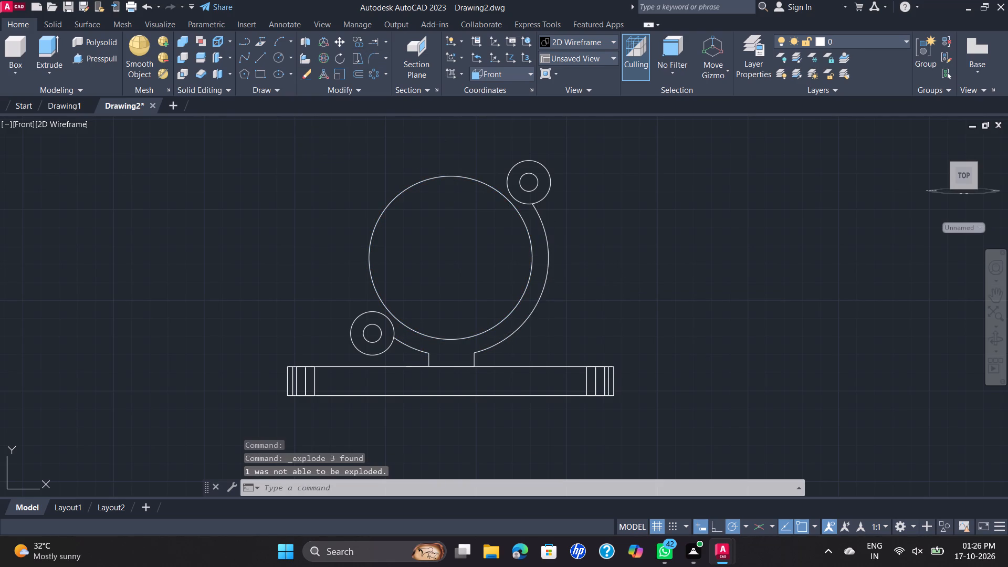
{"action": "key", "text": "Delete"}
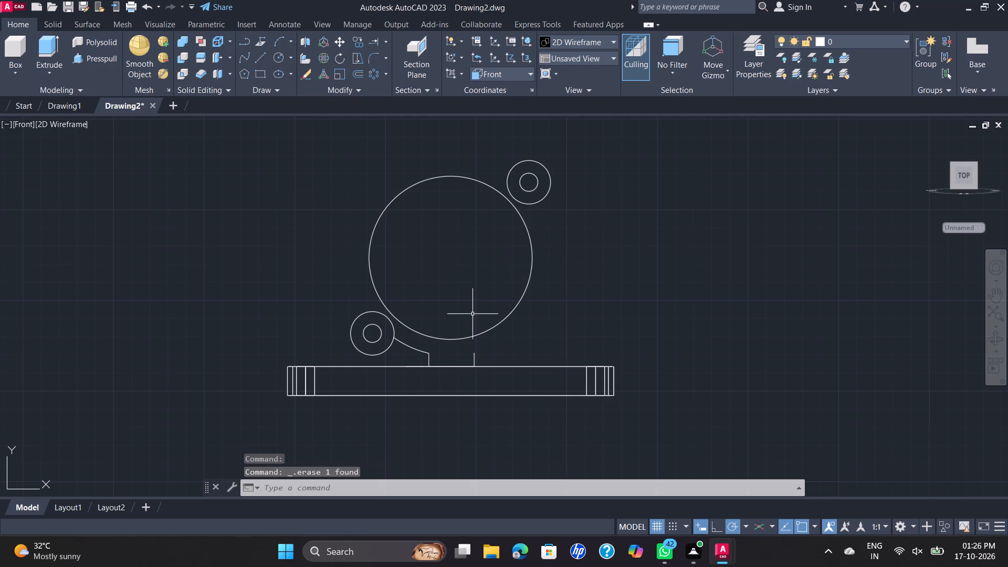
{"action": "left_click", "coordinate": [407, 344]}
{"action": "key", "text": "Delete"}
Draw a circle of radius 54 centred on the ring's inner circle.
{"action": "left_click", "coordinate": [274, 58]}
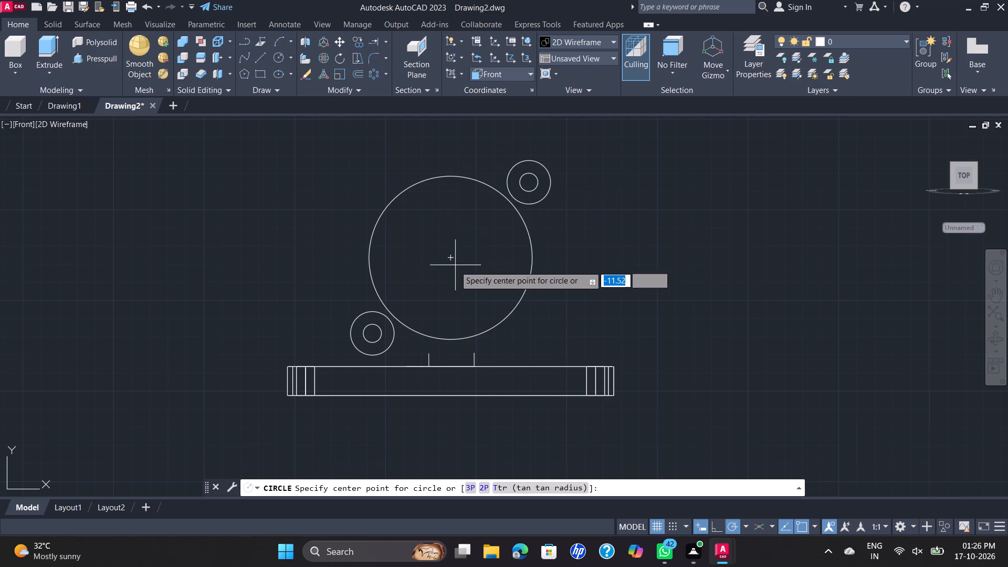
{"action": "left_click", "coordinate": [450, 256]}
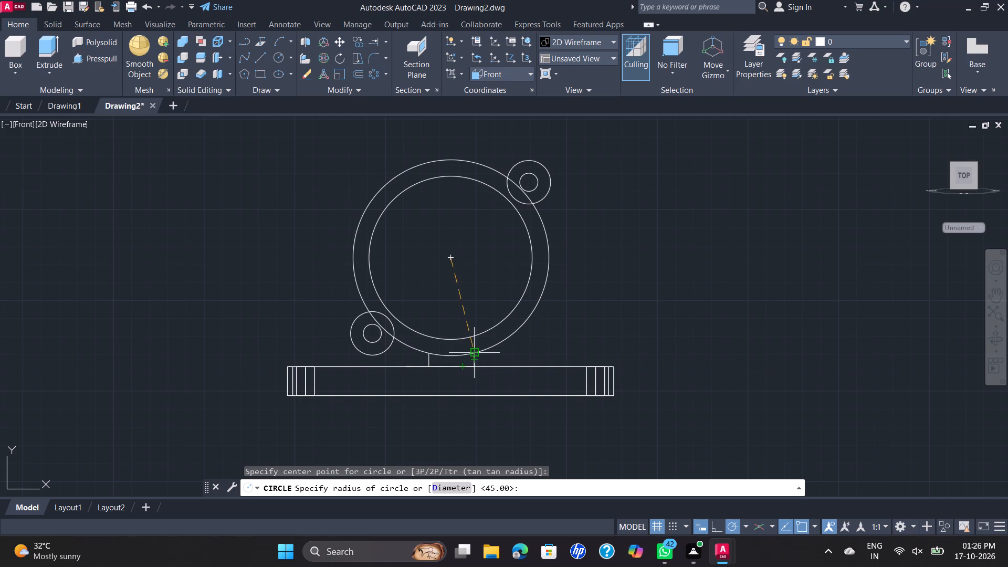
{"action": "scroll", "coordinate": [474, 353], "scroll_direction": "up", "scroll_amount": 3}
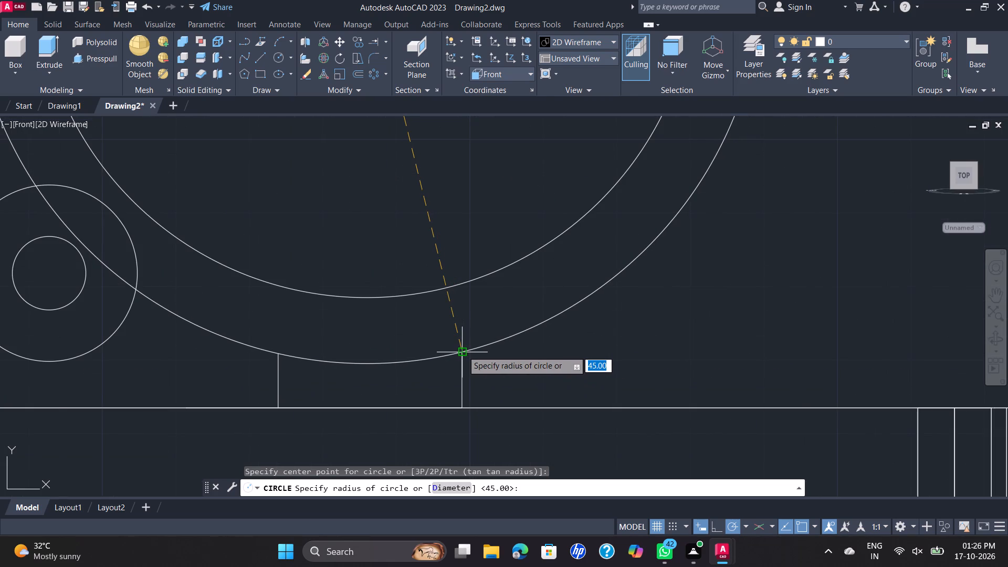
{"action": "scroll", "coordinate": [463, 351], "scroll_direction": "down", "scroll_amount": 3}
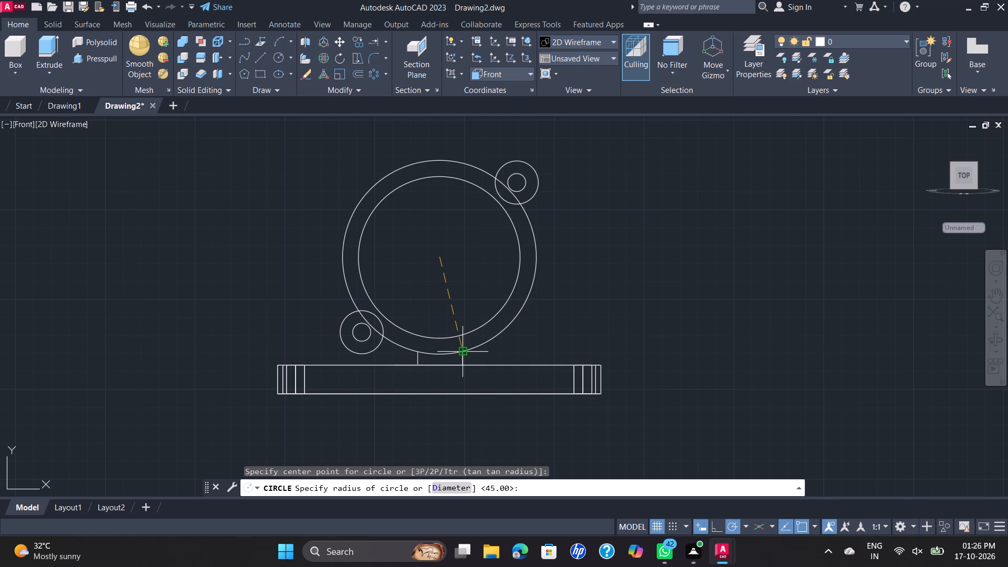
{"action": "type", "text": "54"}
{"action": "key", "text": "Return"}
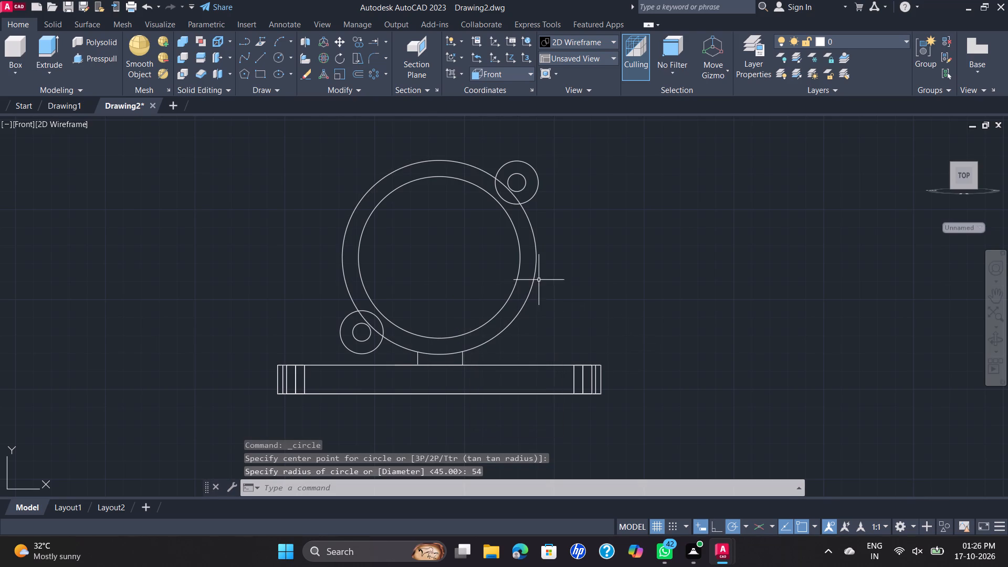
{"action": "scroll", "coordinate": [540, 279], "scroll_direction": "down", "scroll_amount": 3}
{"action": "scroll", "coordinate": [534, 268], "scroll_direction": "up", "scroll_amount": 2}
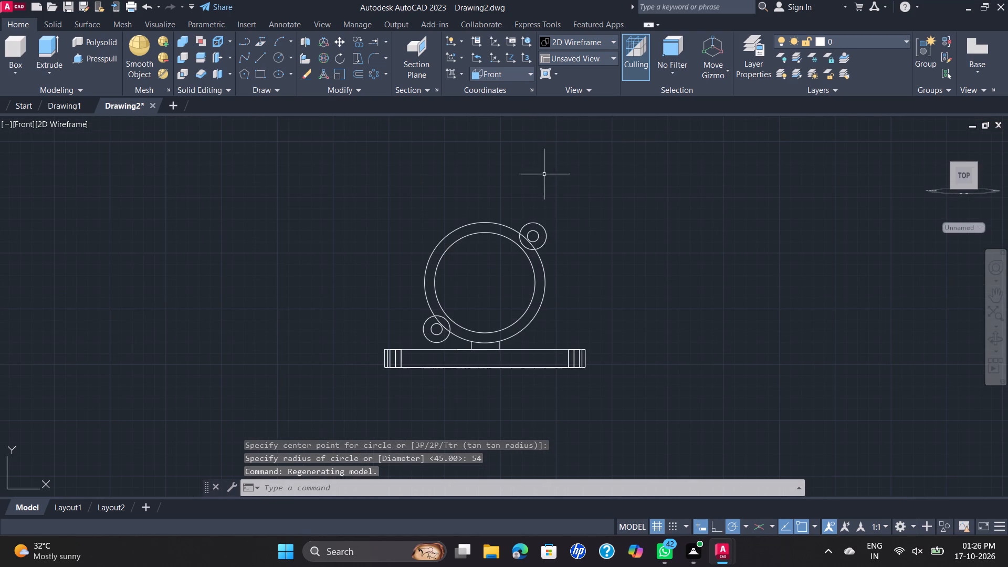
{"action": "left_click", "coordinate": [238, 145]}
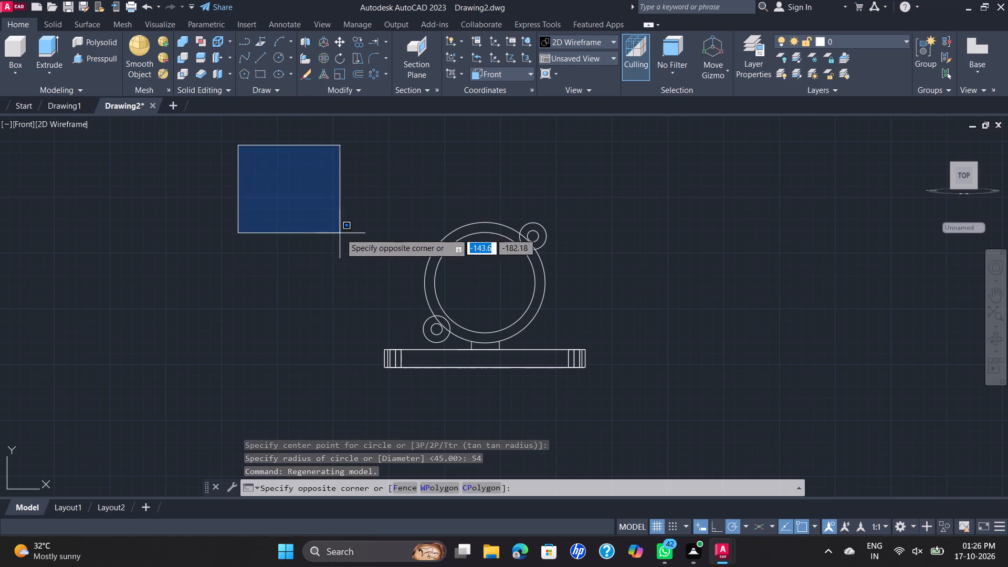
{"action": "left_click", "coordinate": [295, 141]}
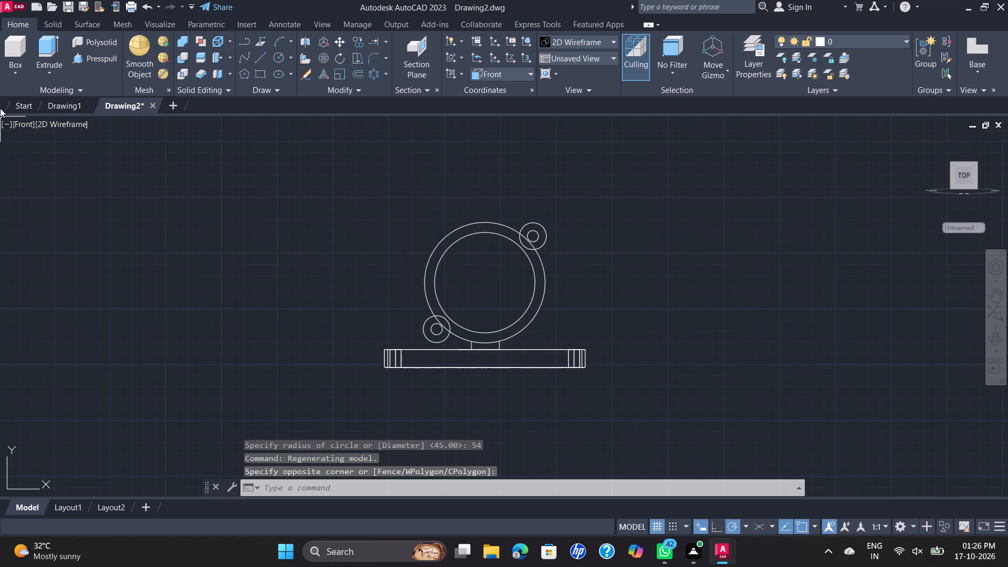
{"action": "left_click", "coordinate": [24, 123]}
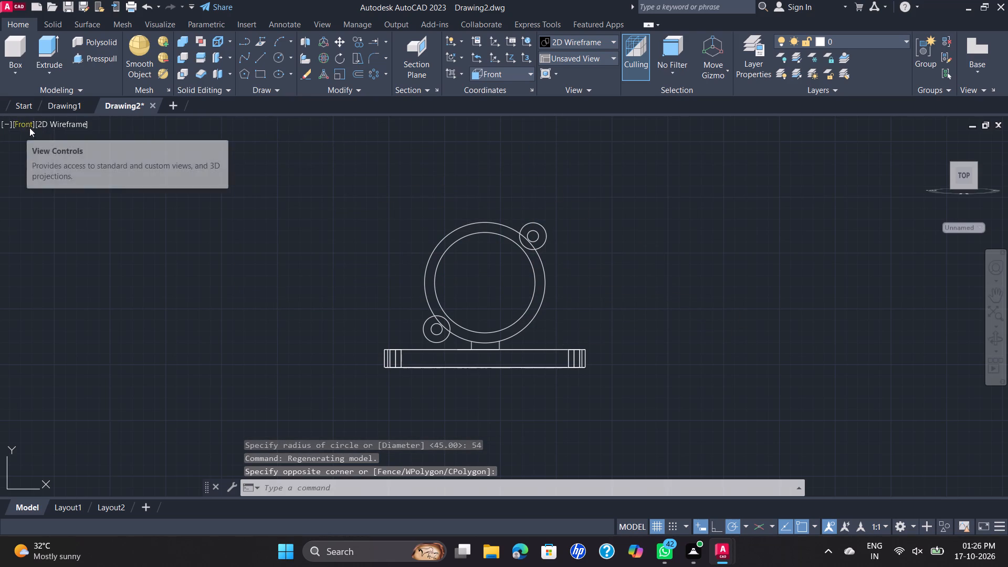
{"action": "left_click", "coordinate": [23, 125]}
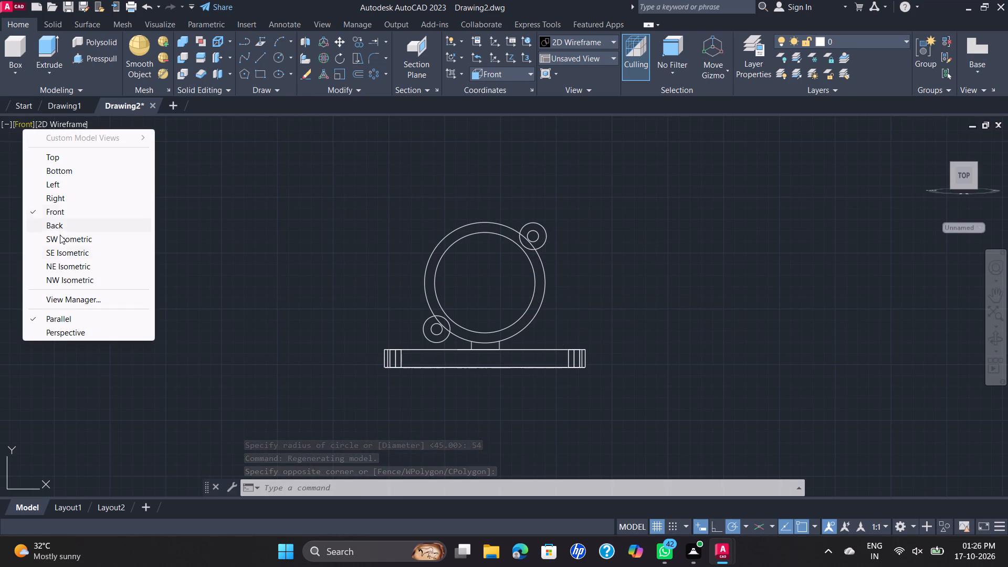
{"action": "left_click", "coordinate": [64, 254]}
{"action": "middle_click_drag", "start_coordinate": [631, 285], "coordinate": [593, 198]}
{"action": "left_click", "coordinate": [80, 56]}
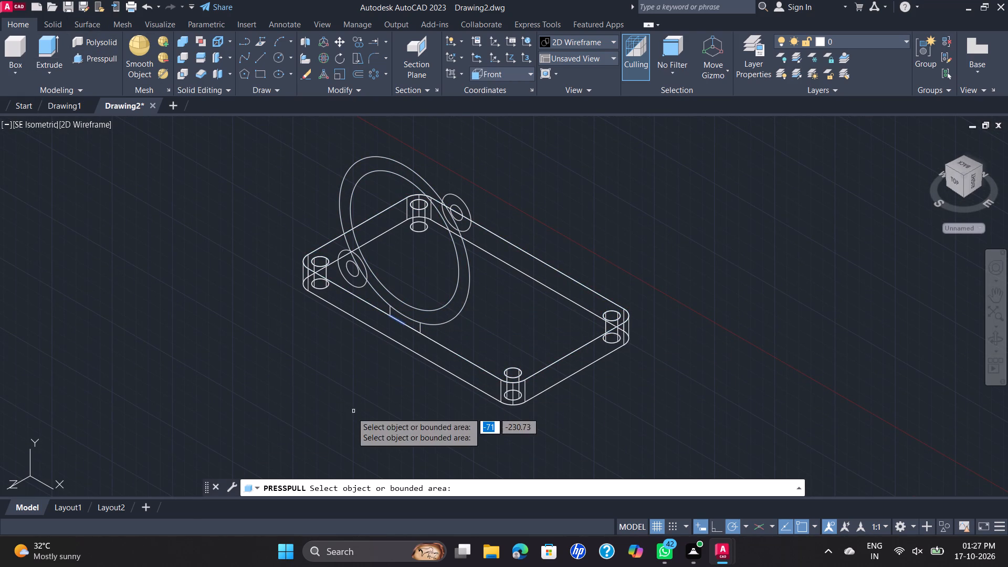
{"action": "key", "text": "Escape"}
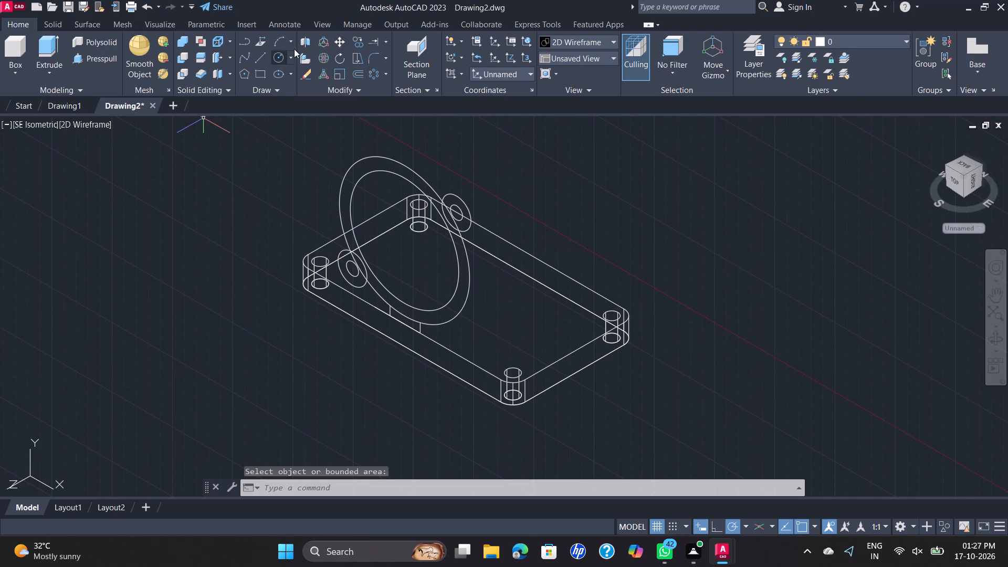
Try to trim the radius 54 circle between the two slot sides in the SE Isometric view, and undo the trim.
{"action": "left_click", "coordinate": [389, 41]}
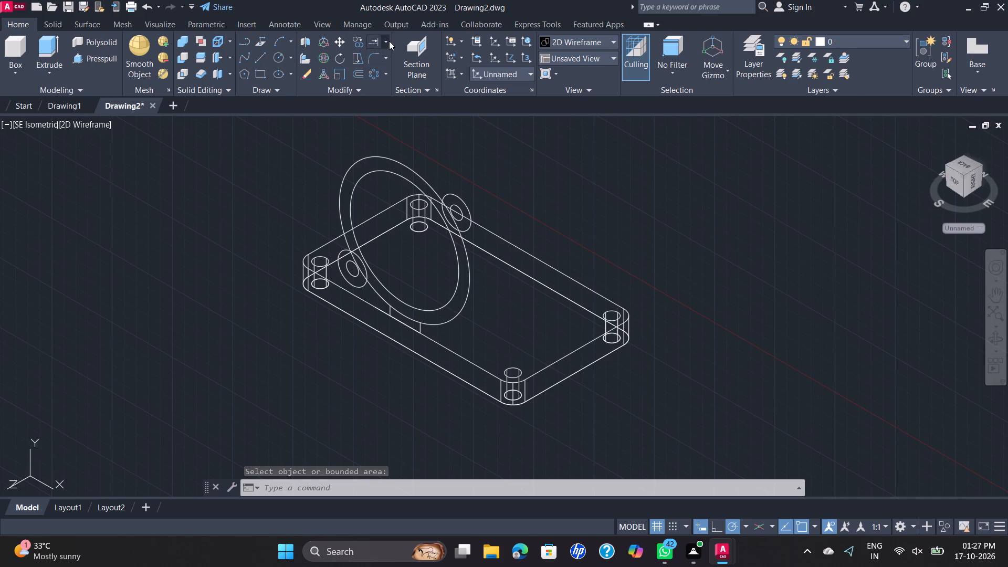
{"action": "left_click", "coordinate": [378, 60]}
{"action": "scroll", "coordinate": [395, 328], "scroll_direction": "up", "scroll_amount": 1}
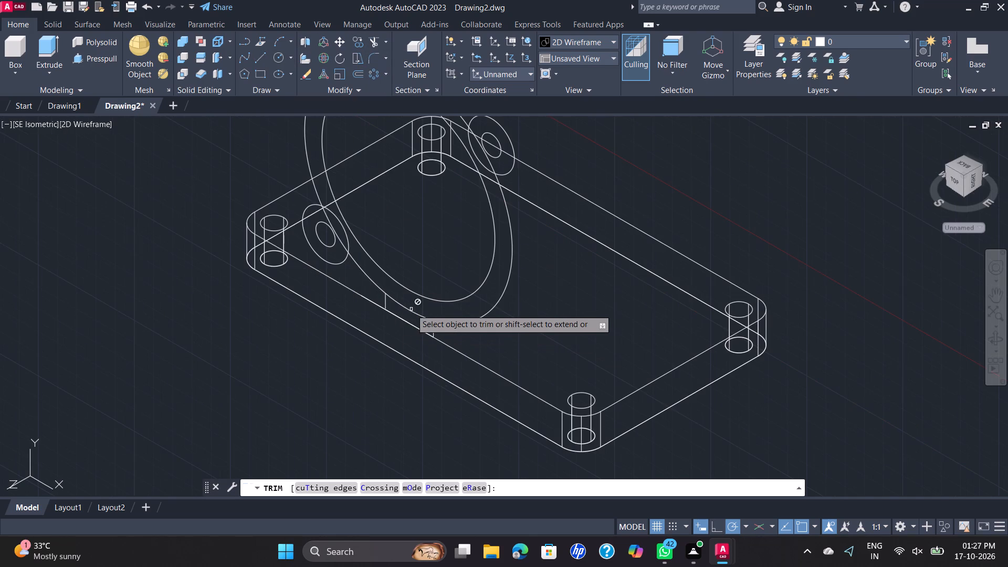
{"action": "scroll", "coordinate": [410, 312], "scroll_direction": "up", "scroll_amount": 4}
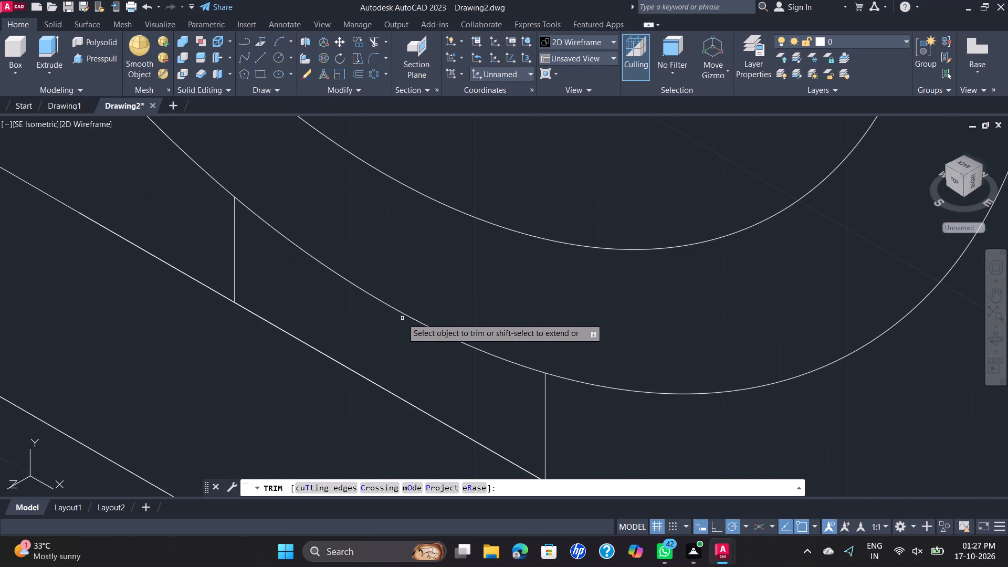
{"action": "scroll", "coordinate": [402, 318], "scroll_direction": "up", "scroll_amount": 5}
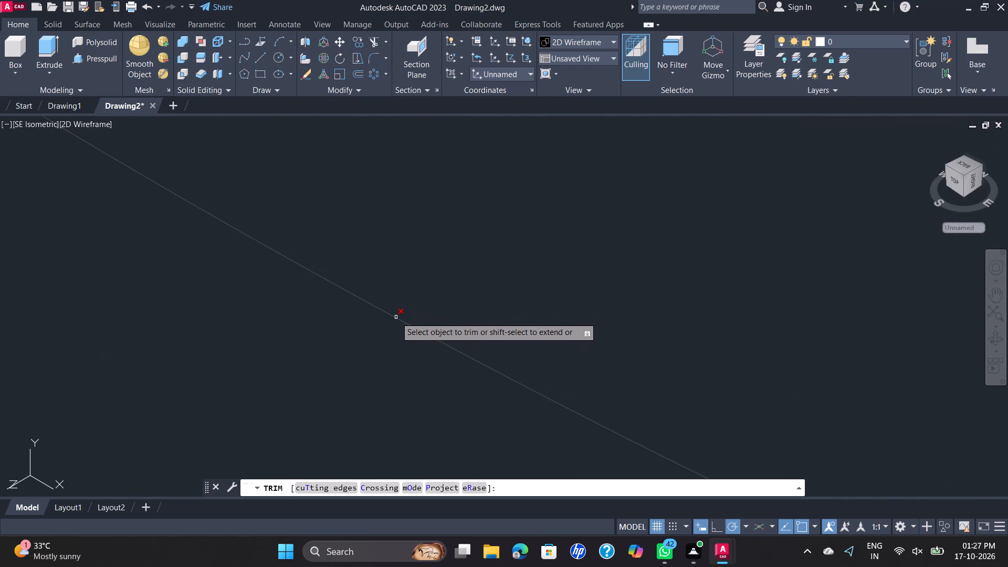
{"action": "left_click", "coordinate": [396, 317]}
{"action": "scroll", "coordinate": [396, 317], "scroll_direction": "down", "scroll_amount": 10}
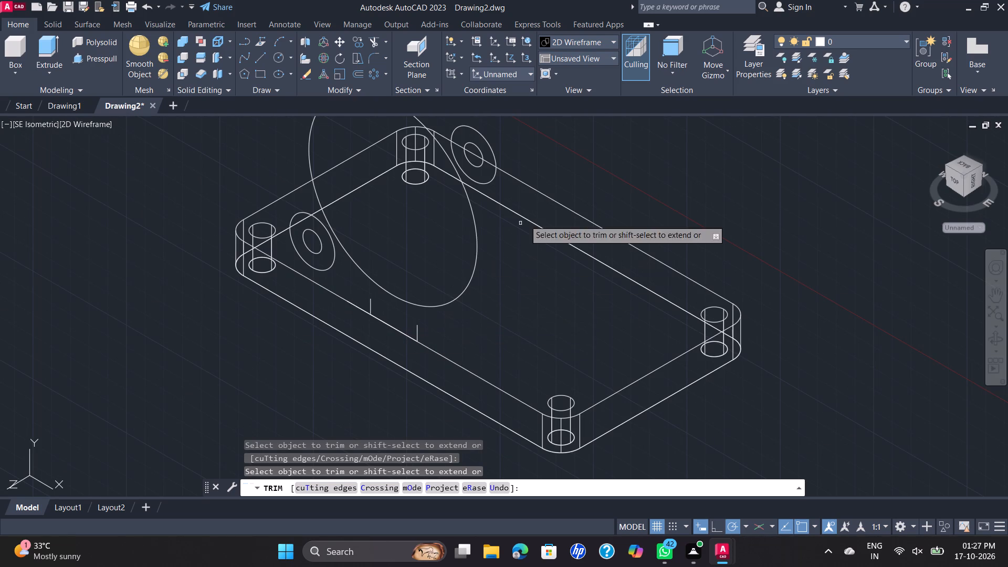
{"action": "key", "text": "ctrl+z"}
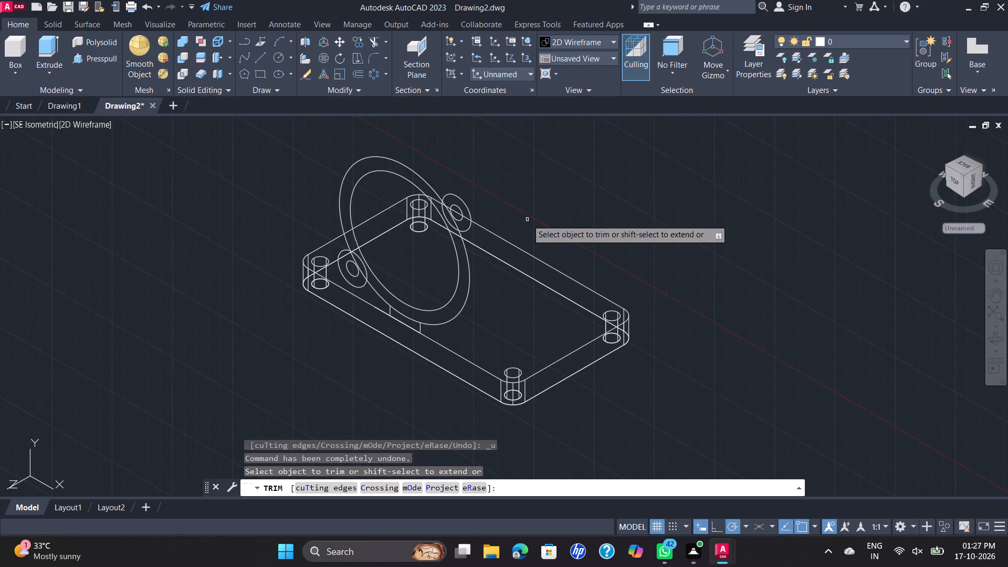
Trim away the bottom arc of the radius 54 circle between the two slot sides, working from a near-front view.
{"action": "middle_click_drag", "start_coordinate": [545, 223], "coordinate": [545, 225], "text": "shift"}
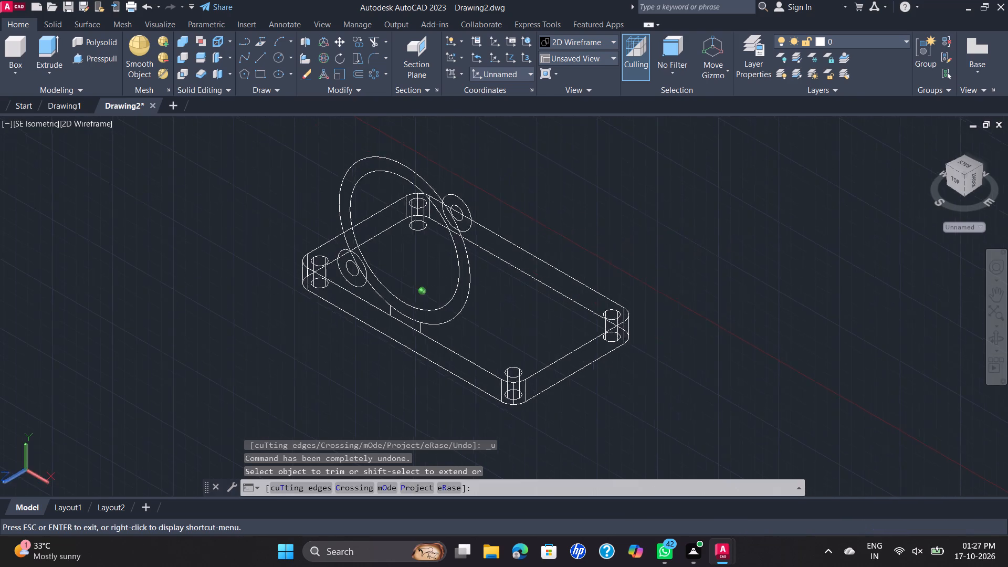
{"action": "middle_click_drag", "start_coordinate": [545, 225], "coordinate": [509, 150], "text": "shift"}
{"action": "scroll", "coordinate": [575, 301], "scroll_direction": "down", "scroll_amount": 1, "text": "shift"}
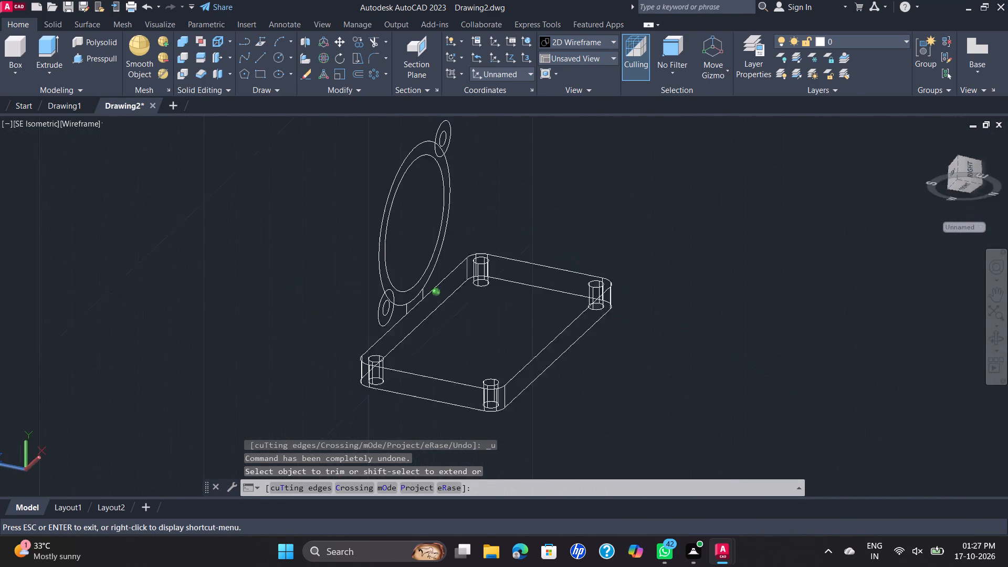
{"action": "middle_click_drag", "start_coordinate": [509, 150], "coordinate": [609, 204], "text": "shift"}
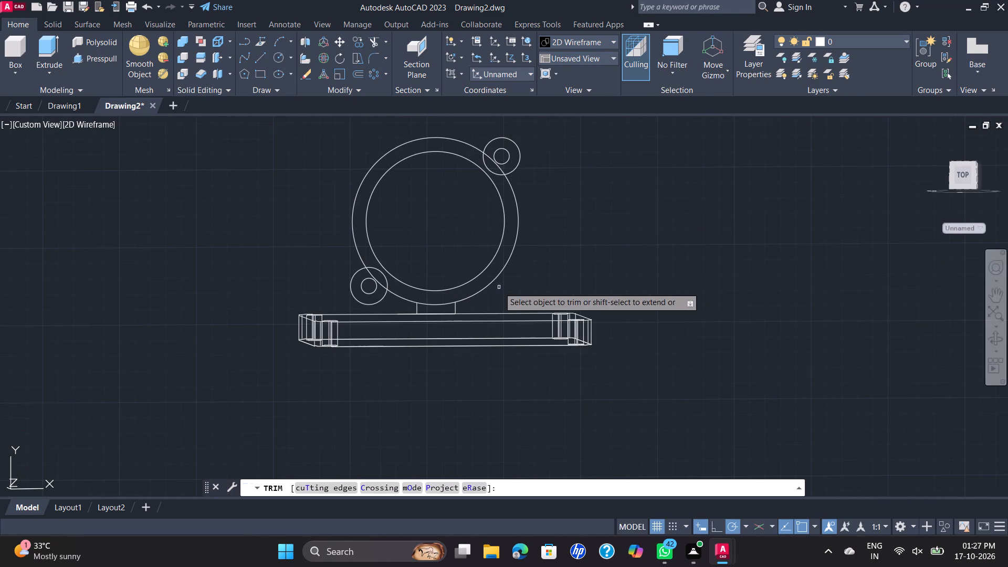
{"action": "scroll", "coordinate": [450, 304], "scroll_direction": "up", "scroll_amount": 2}
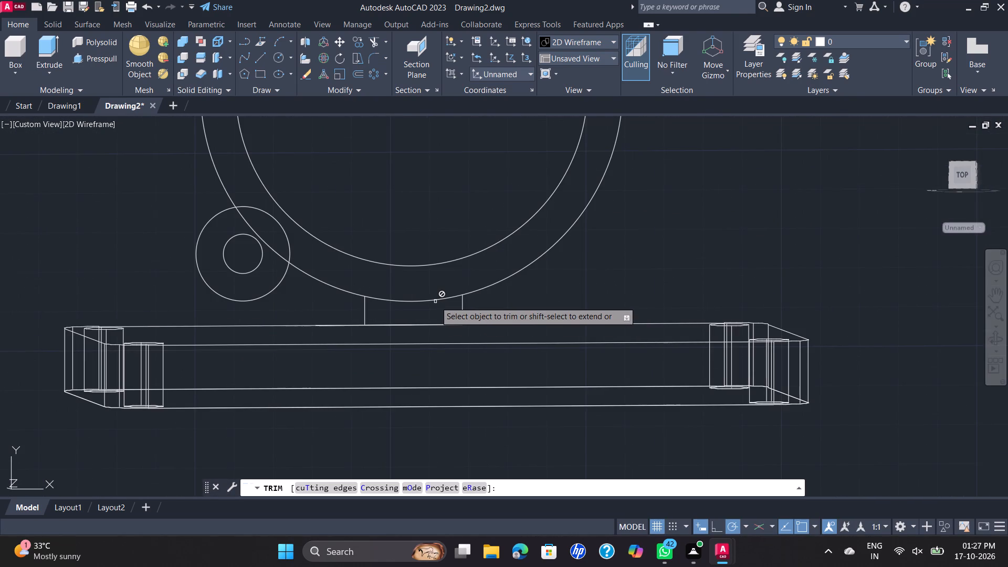
{"action": "scroll", "coordinate": [437, 300], "scroll_direction": "up", "scroll_amount": 2}
{"action": "left_click", "coordinate": [439, 298]}
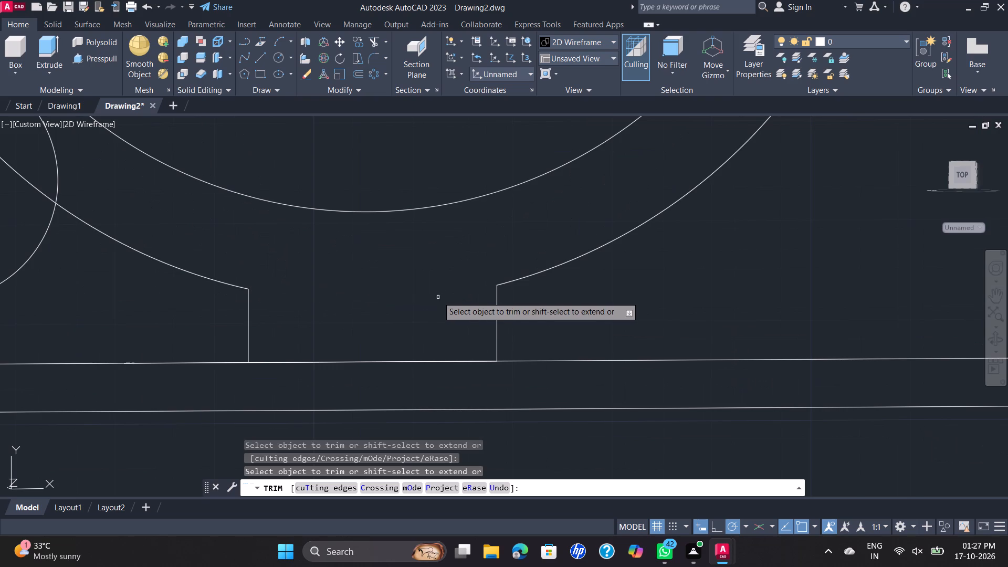
{"action": "scroll", "coordinate": [438, 296], "scroll_direction": "down", "scroll_amount": 5}
{"action": "key", "text": "Escape"}
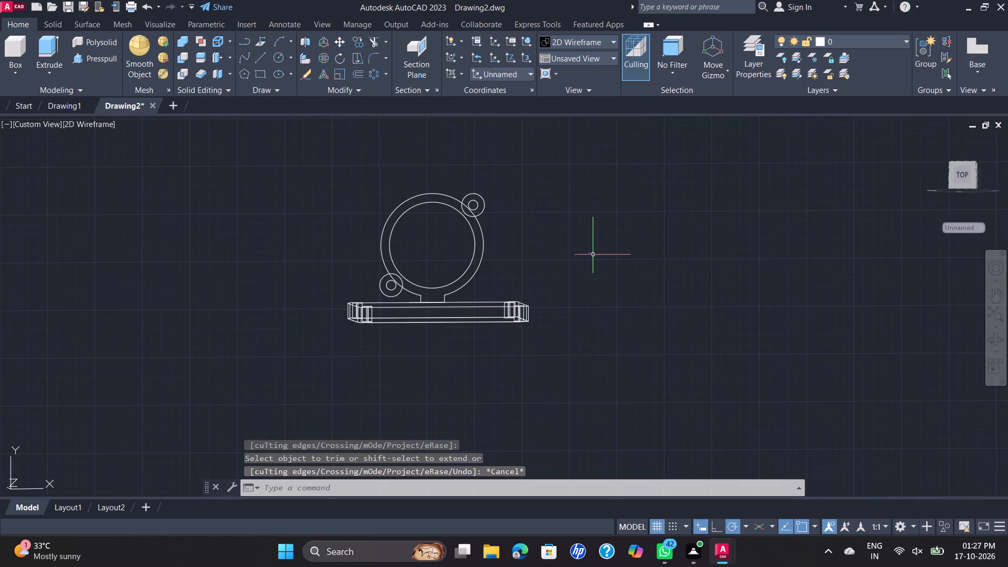
Join the trimmed outer ring arc, the slot sides and the slot's bottom line into one polyline.
{"action": "left_click", "coordinate": [492, 121]}
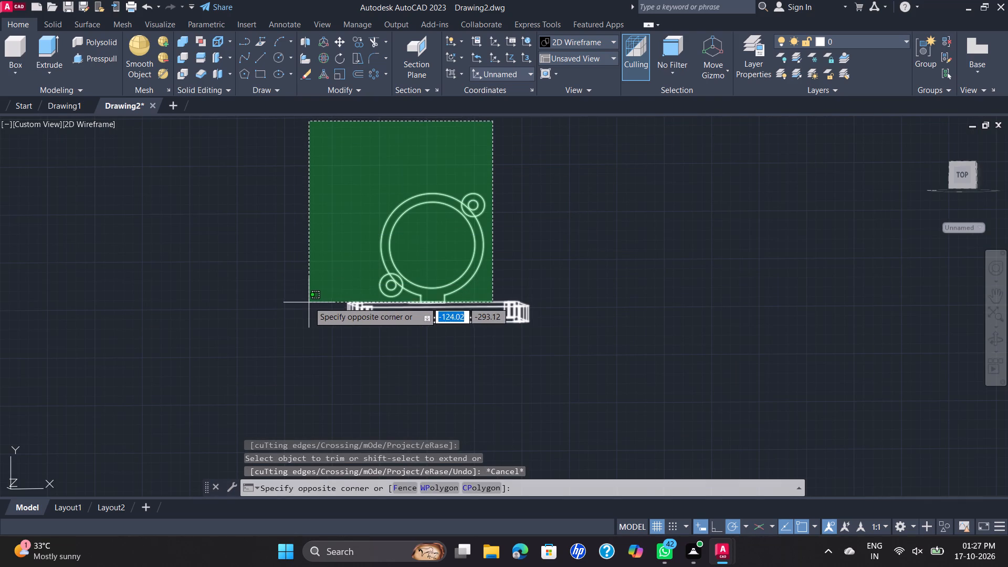
{"action": "left_click", "coordinate": [306, 302]}
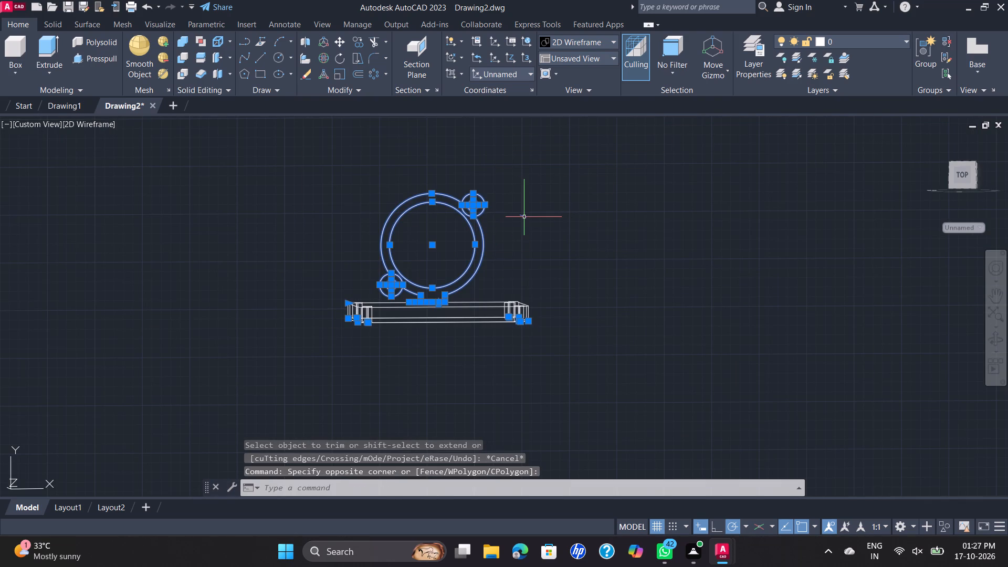
{"action": "key", "text": "j"}
{"action": "key", "text": "Return"}
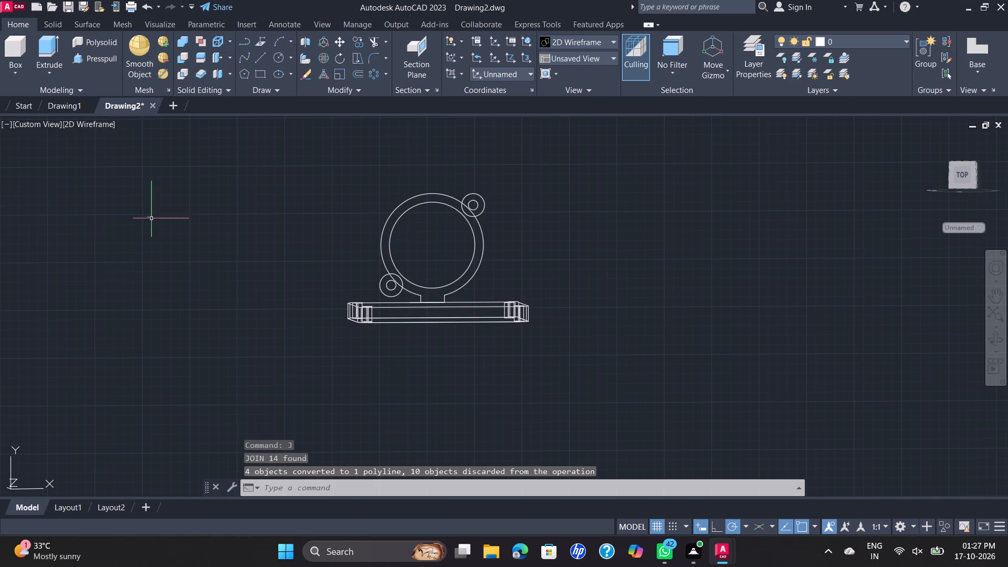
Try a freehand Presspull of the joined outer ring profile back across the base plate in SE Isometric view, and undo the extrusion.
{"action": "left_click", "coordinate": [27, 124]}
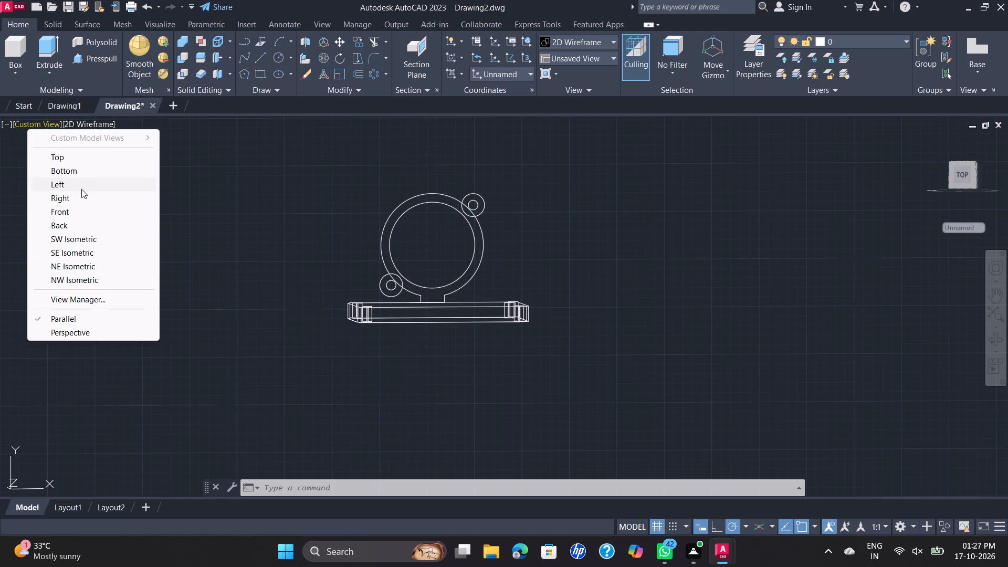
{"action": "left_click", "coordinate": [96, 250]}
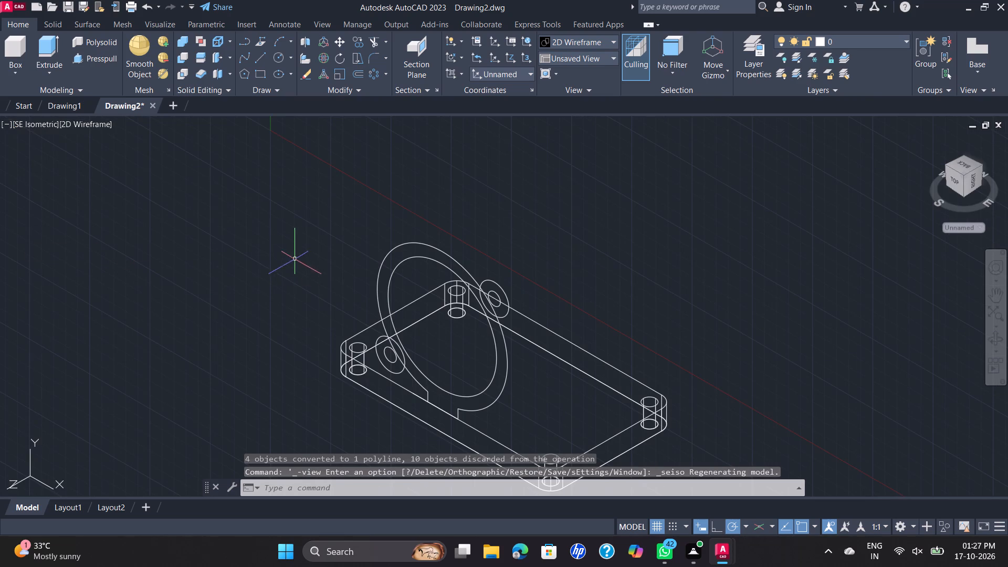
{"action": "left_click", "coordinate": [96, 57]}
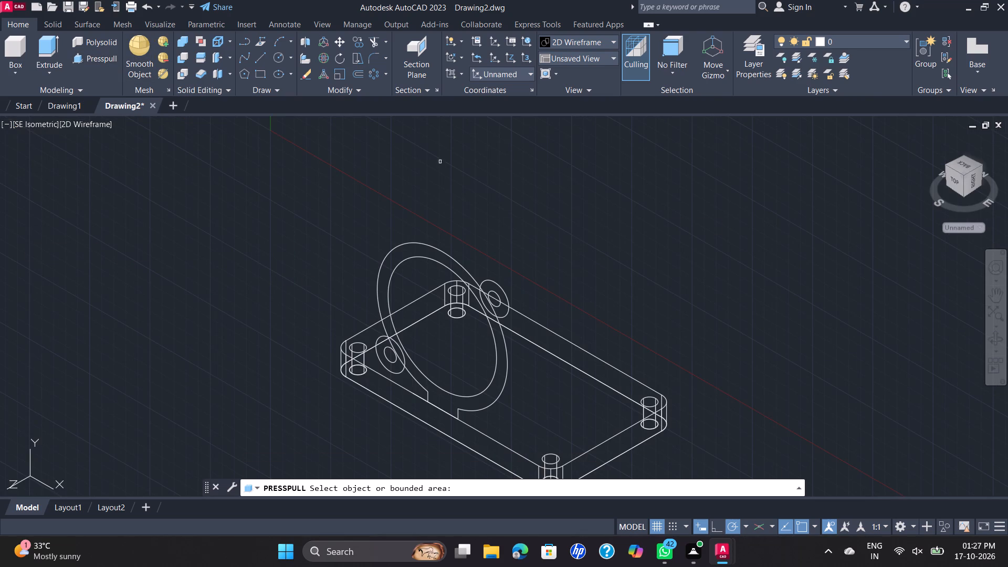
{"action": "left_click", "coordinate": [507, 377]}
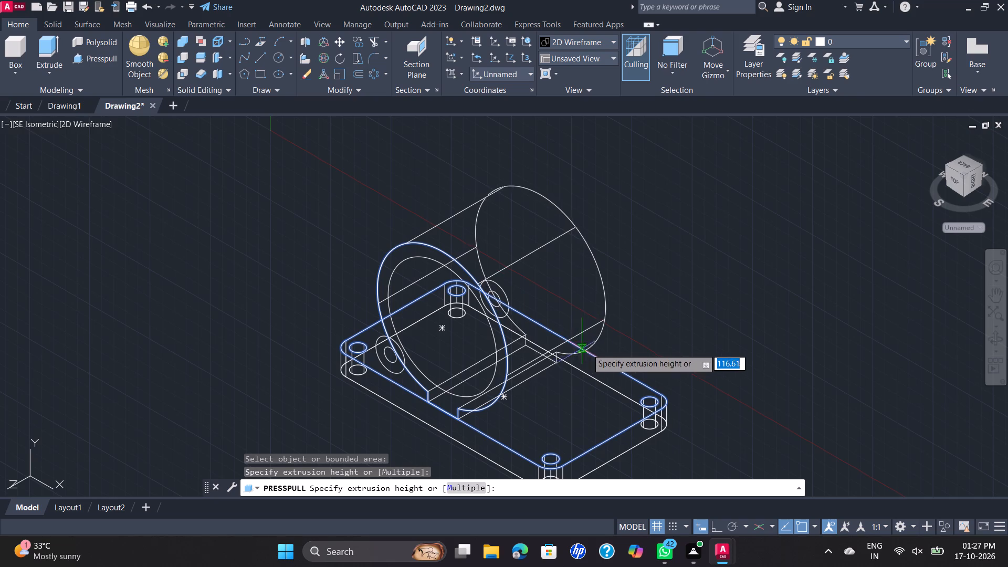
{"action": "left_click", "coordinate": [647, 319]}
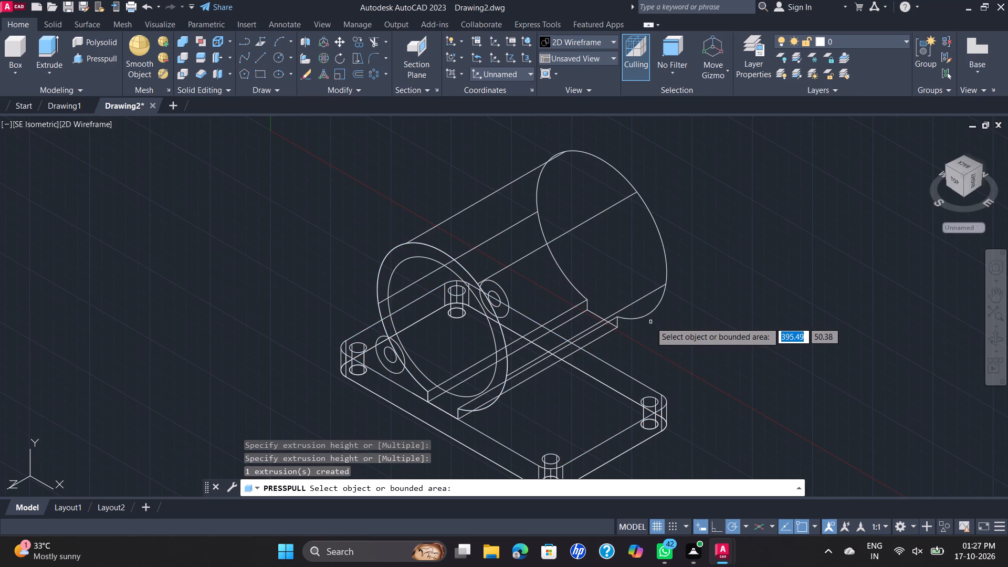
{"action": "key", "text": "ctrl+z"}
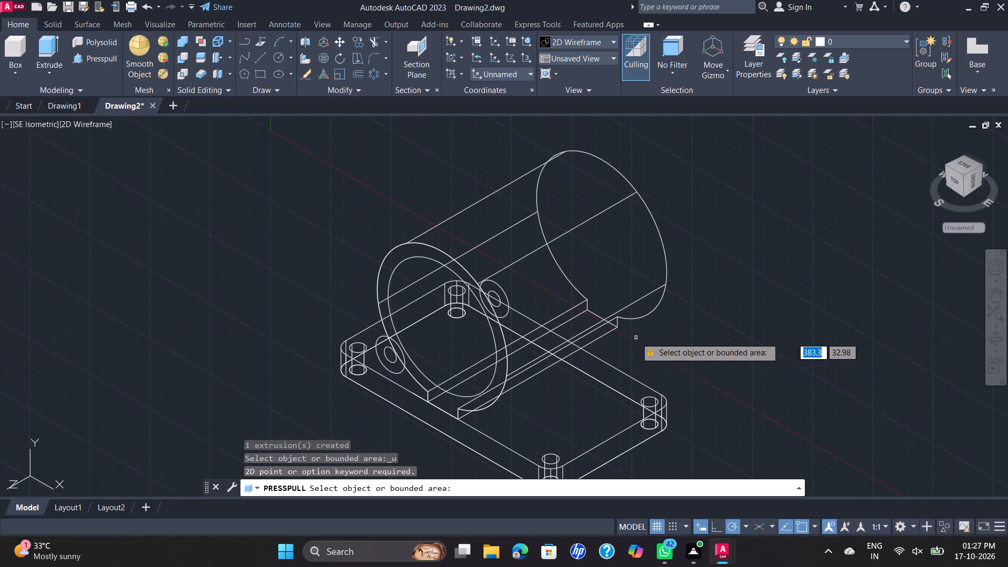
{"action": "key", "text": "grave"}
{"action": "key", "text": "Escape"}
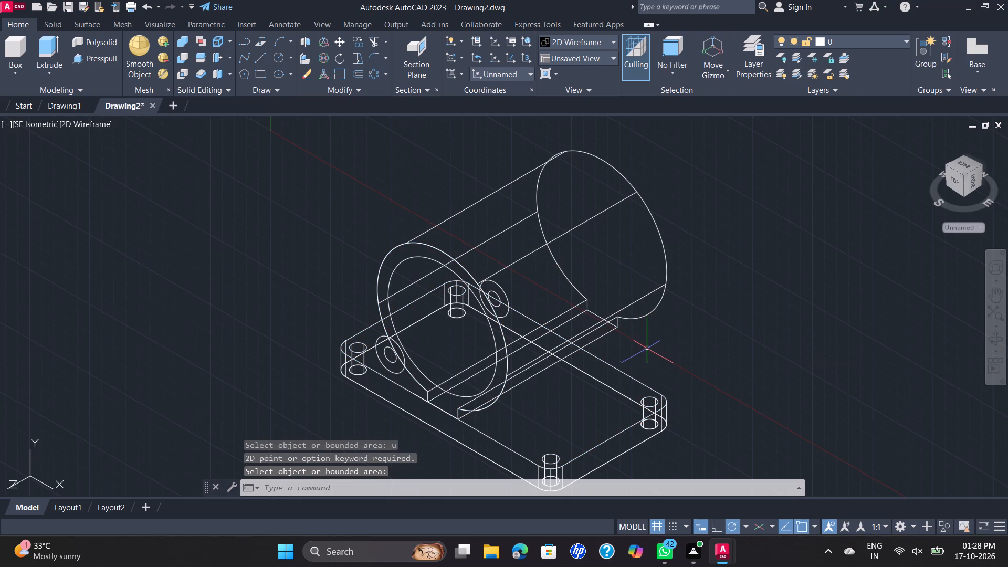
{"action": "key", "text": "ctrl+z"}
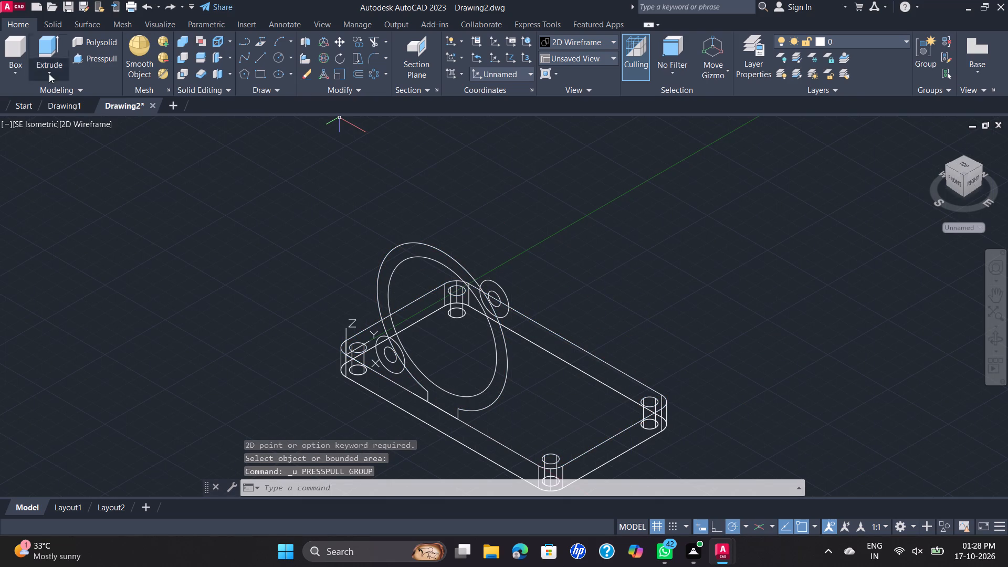
Presspull the joined outer ring profile back about 140.42 mm to the base plate's far corner endpoint.
{"action": "left_click", "coordinate": [75, 58]}
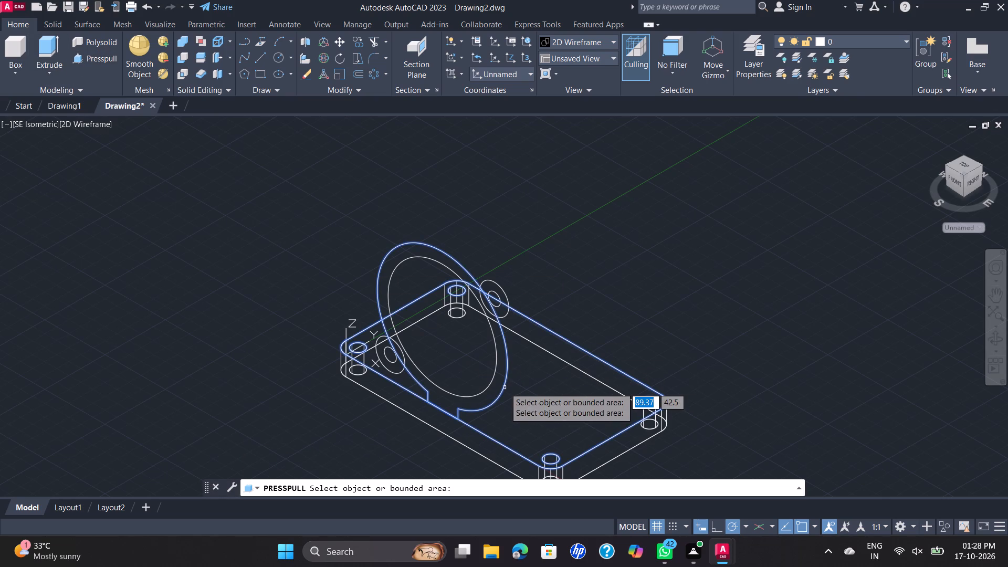
{"action": "left_click", "coordinate": [505, 387]}
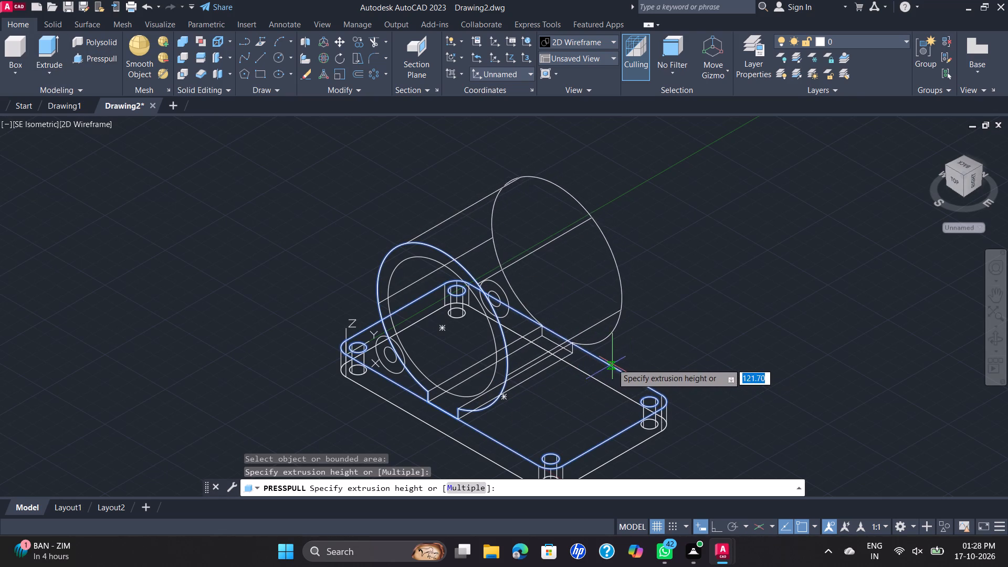
{"action": "left_click", "coordinate": [660, 395]}
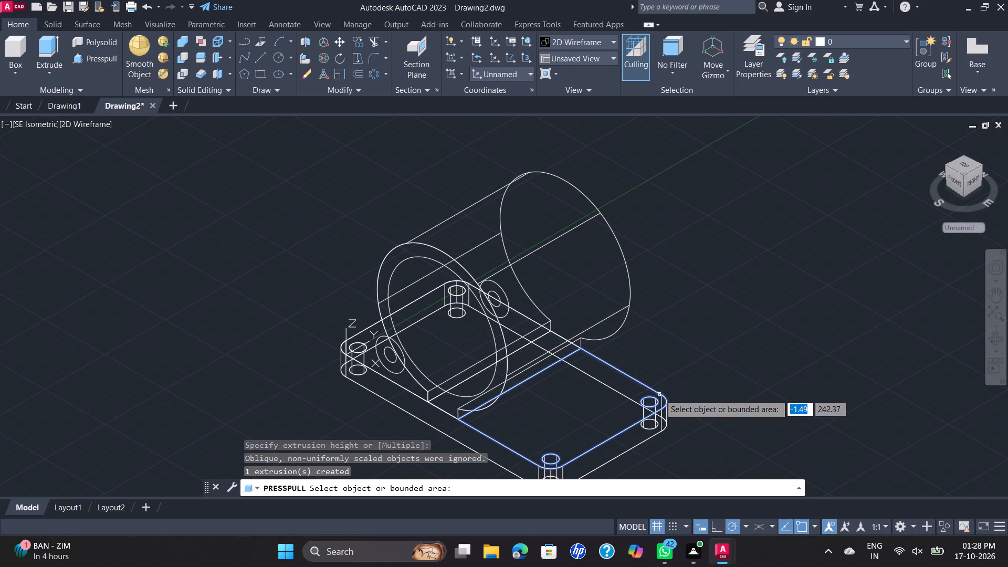
Presspull the ring area between the outer profile and the inner circle back to the same plate corner endpoint.
{"action": "left_click", "coordinate": [499, 348]}
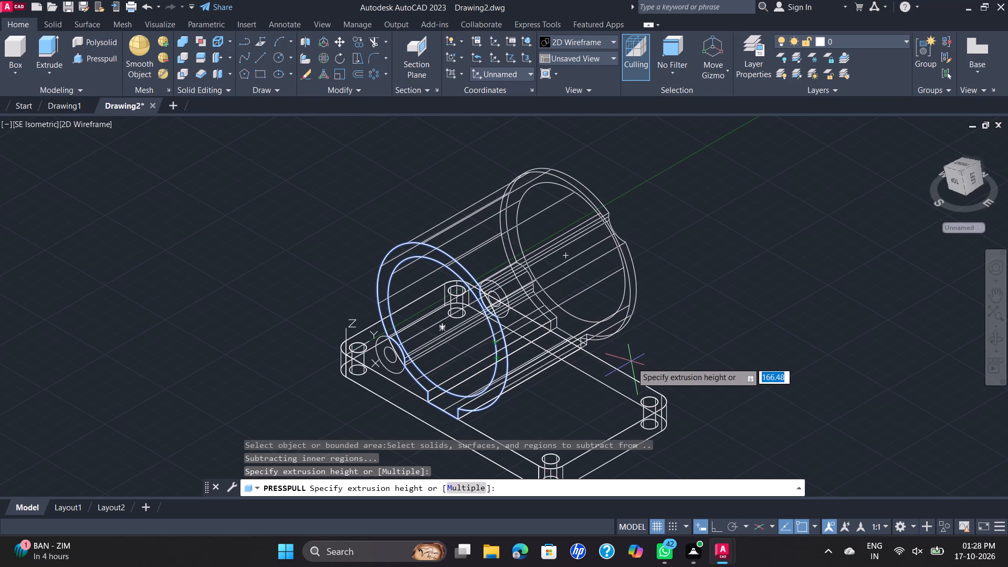
{"action": "left_click", "coordinate": [659, 393]}
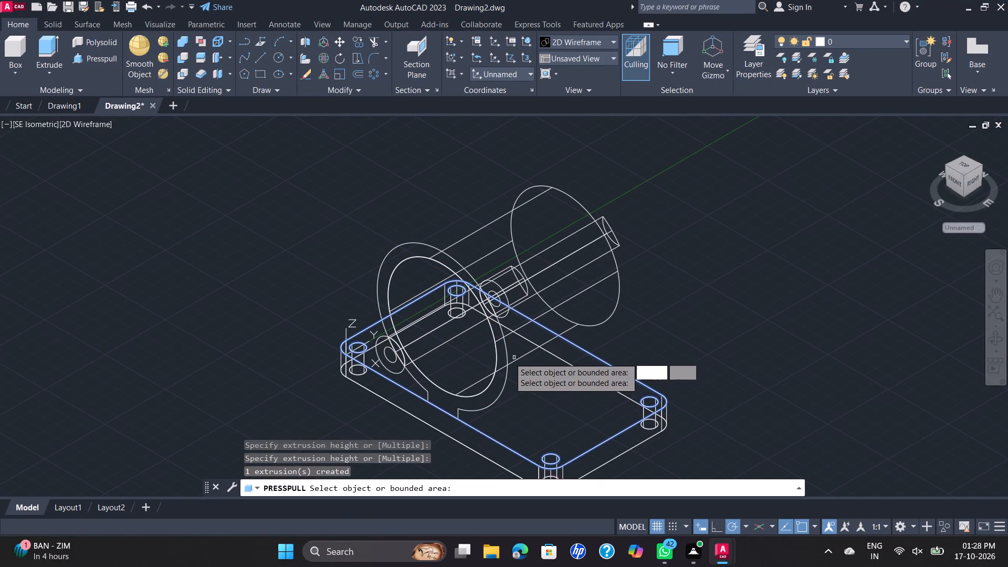
Presspull the outer ring profile again, about 140.42 mm back to the plate's far corner endpoint.
{"action": "left_click", "coordinate": [490, 362]}
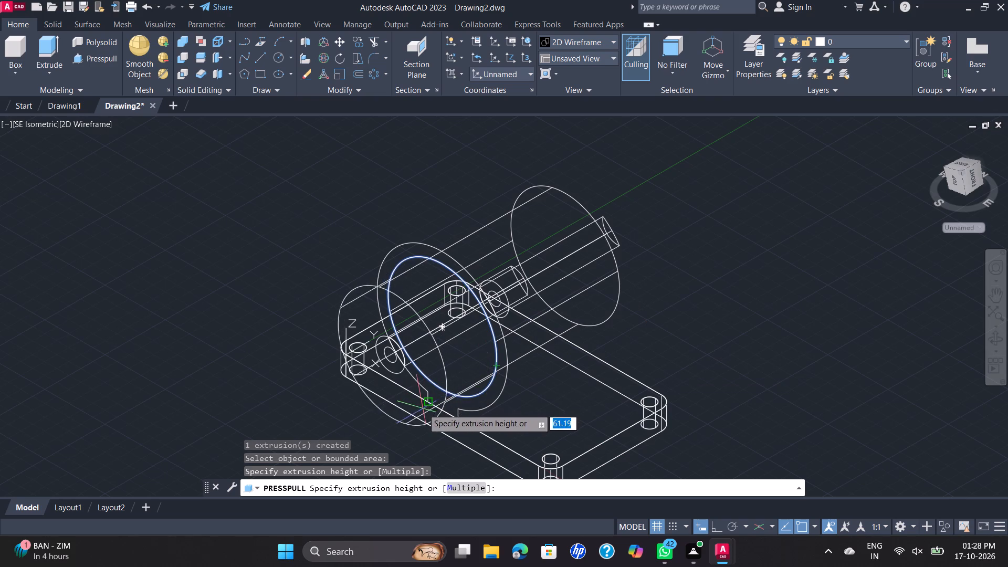
{"action": "key", "text": "Escape"}
{"action": "scroll", "coordinate": [428, 382], "scroll_direction": "up", "scroll_amount": 1}
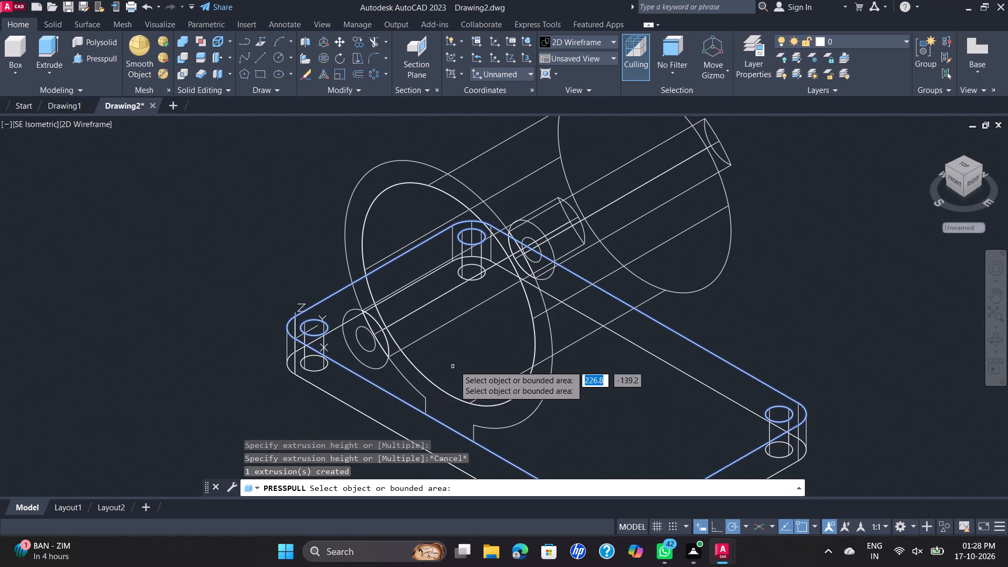
{"action": "left_click", "coordinate": [551, 373]}
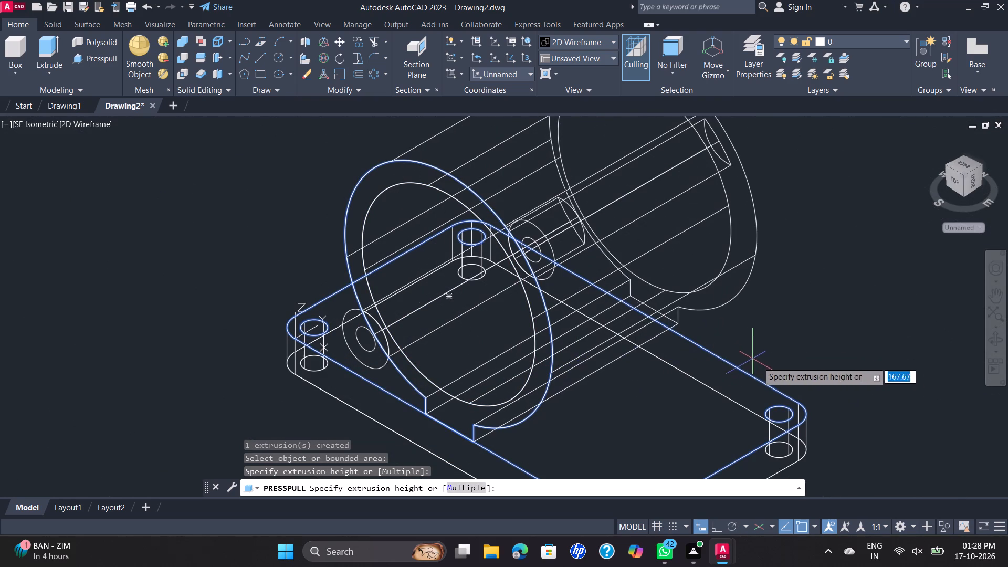
{"action": "left_click", "coordinate": [796, 403]}
Presspull the upper lug's outer circle back about 149 mm to the base plate's far corner endpoint.
{"action": "scroll", "coordinate": [790, 363], "scroll_direction": "down", "scroll_amount": 1}
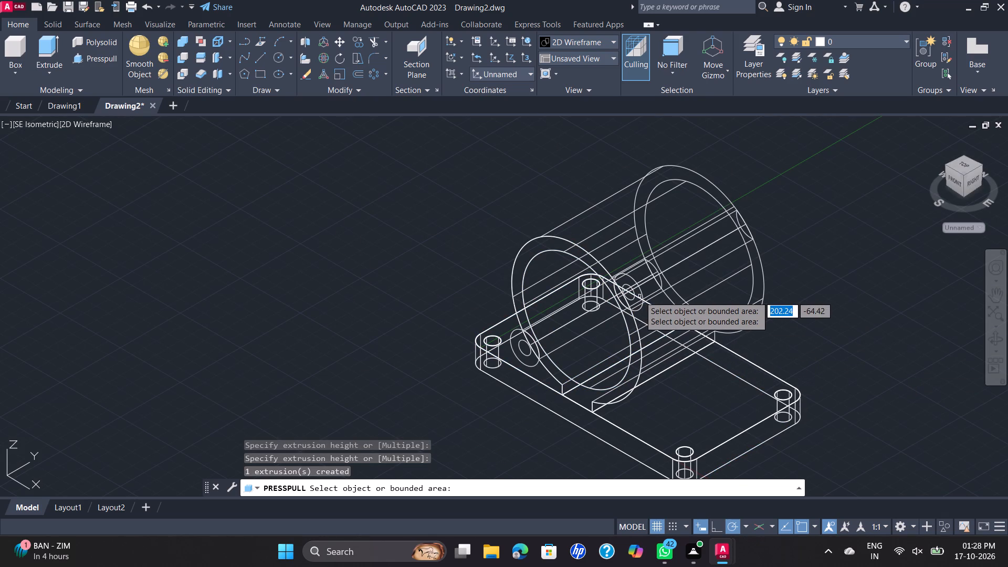
{"action": "scroll", "coordinate": [638, 292], "scroll_direction": "up", "scroll_amount": 2}
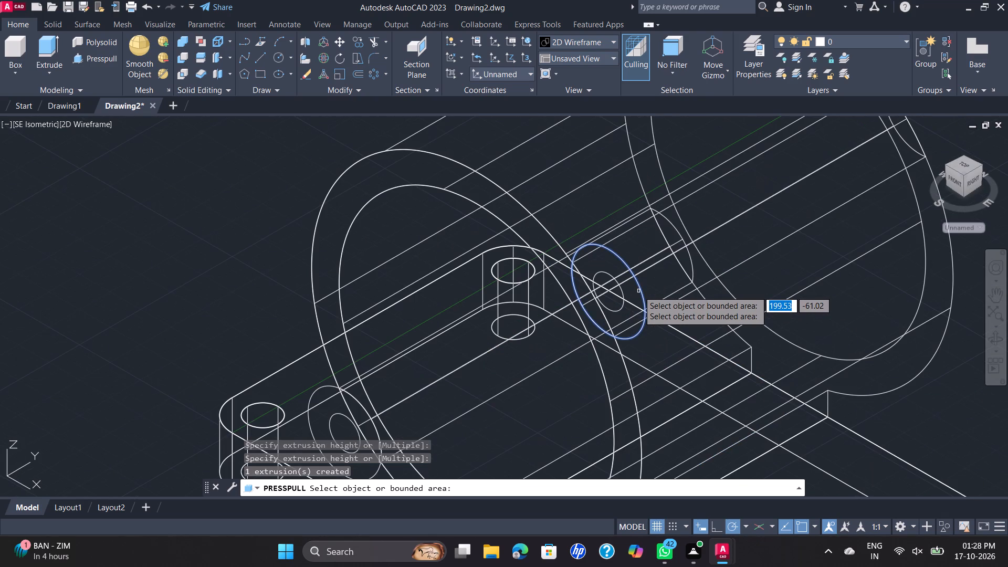
{"action": "left_click", "coordinate": [638, 291]}
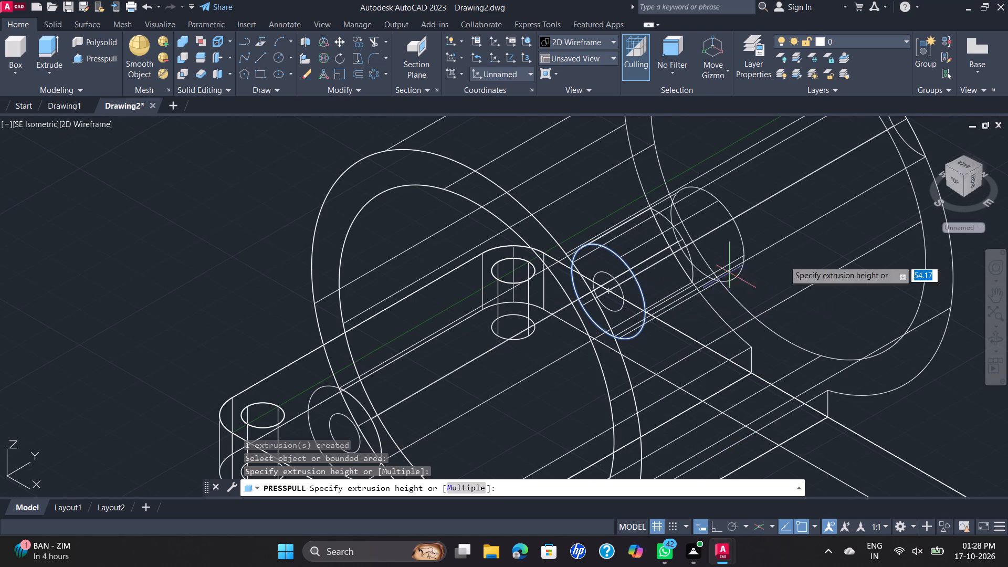
{"action": "scroll", "coordinate": [889, 274], "scroll_direction": "down", "scroll_amount": 2}
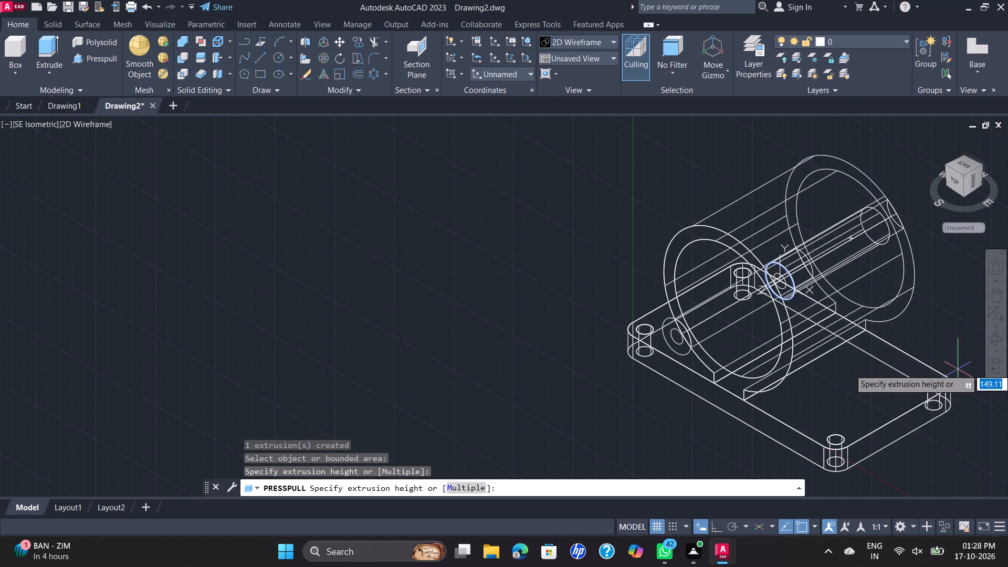
{"action": "middle_click_drag", "start_coordinate": [953, 366], "coordinate": [795, 351]}
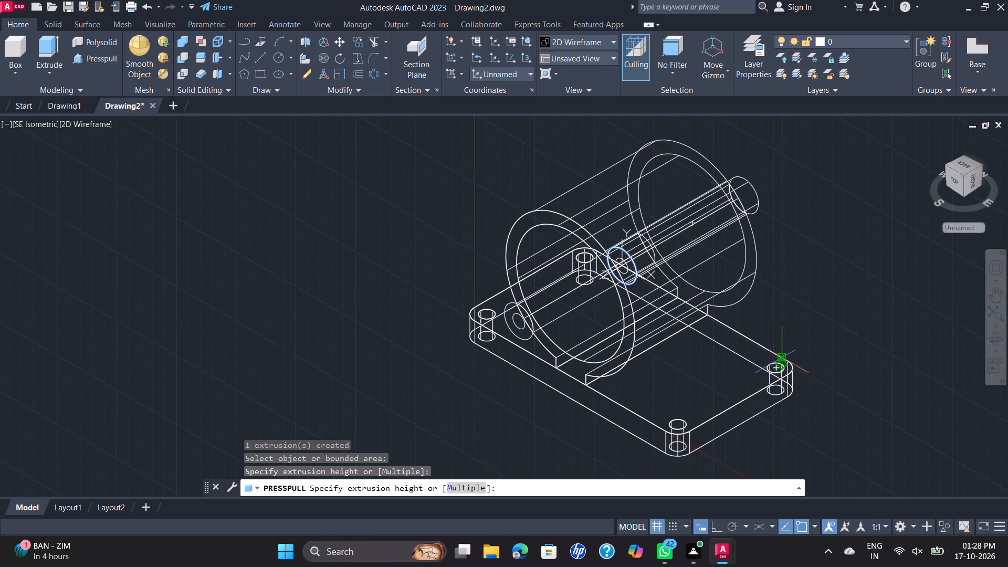
{"action": "scroll", "coordinate": [784, 356], "scroll_direction": "up", "scroll_amount": 1}
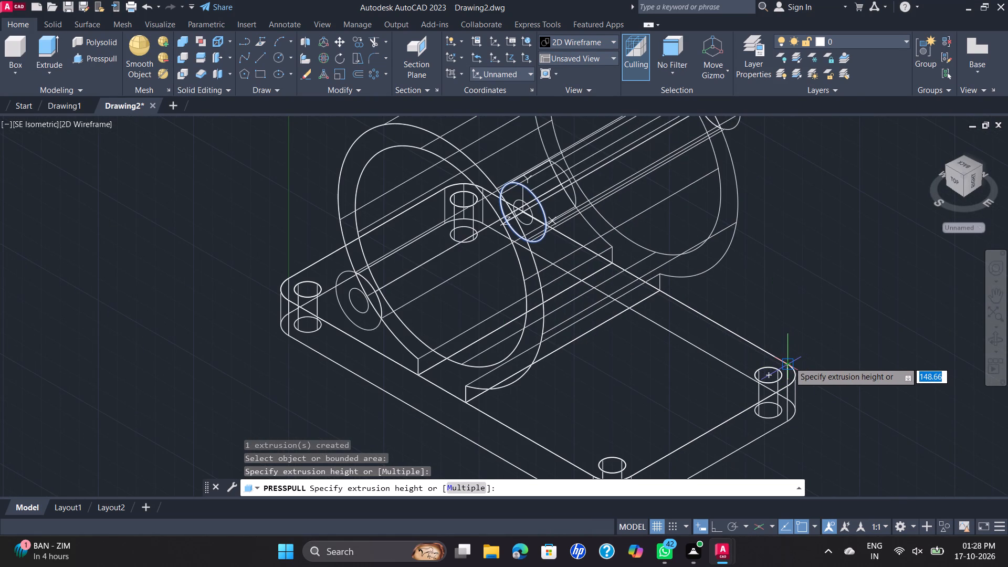
{"action": "left_click", "coordinate": [788, 365]}
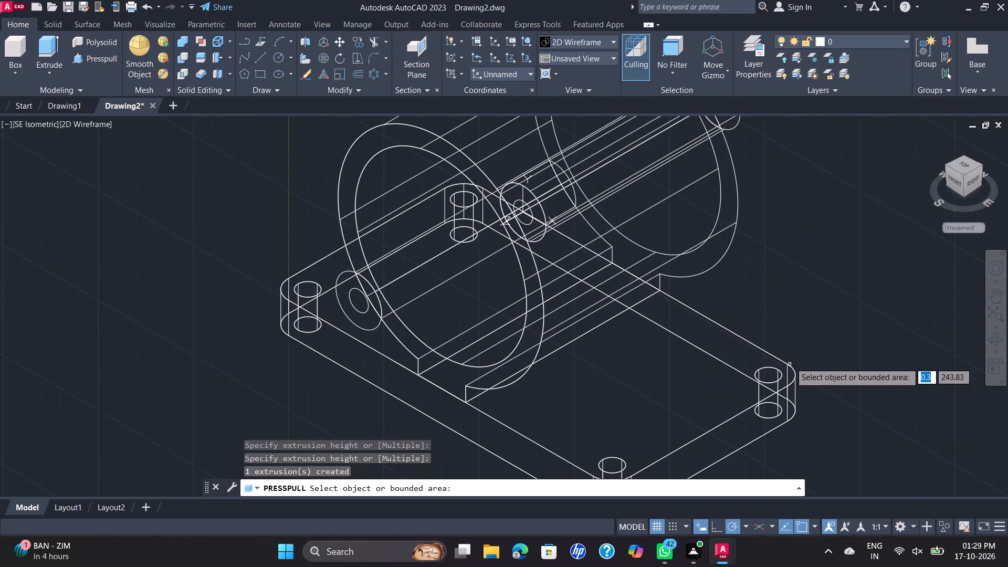
Presspull the lower lug's outer circle back about 161 mm to the same plate corner and finish the command.
{"action": "left_click", "coordinate": [360, 330]}
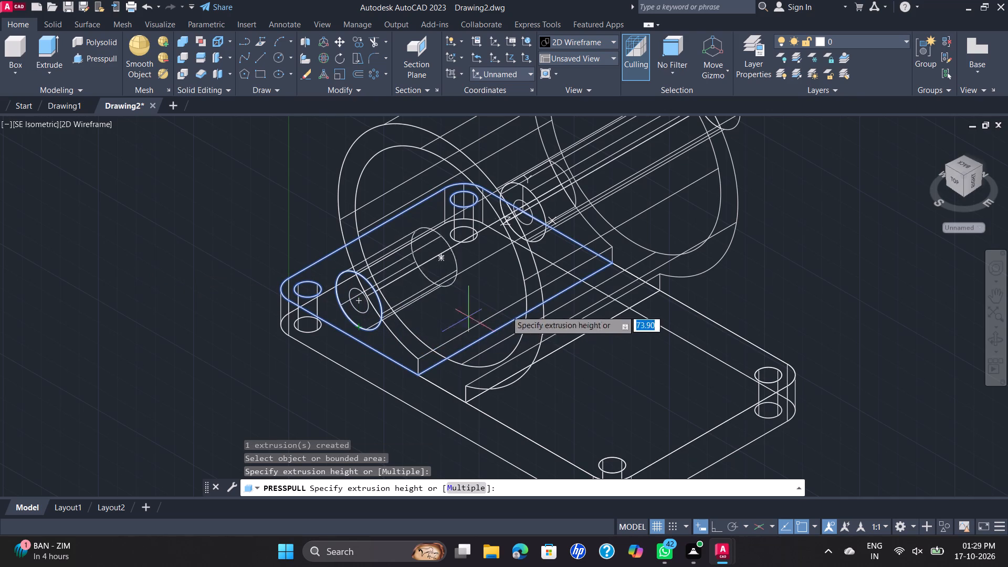
{"action": "left_click", "coordinate": [784, 365]}
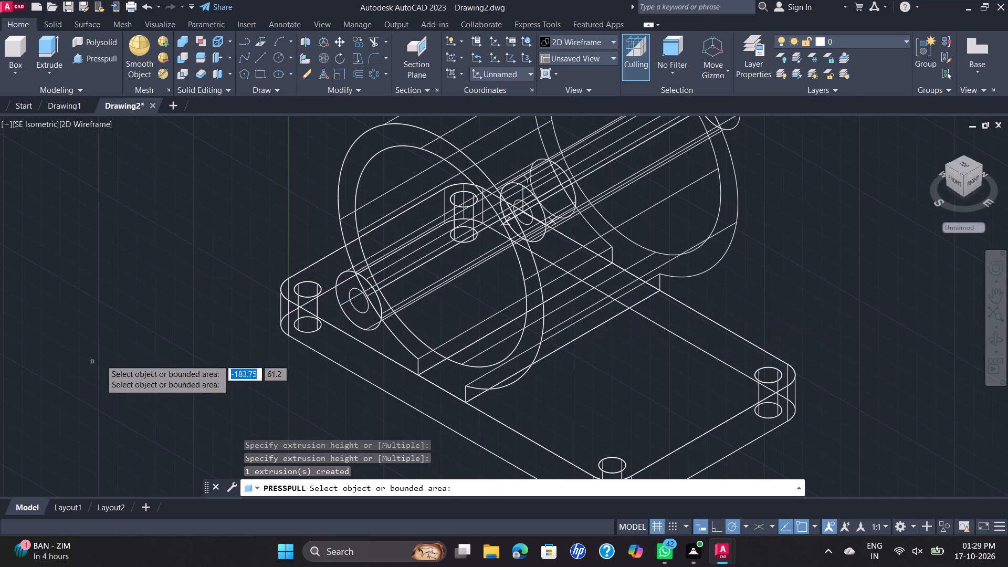
{"action": "key", "text": "Escape"}
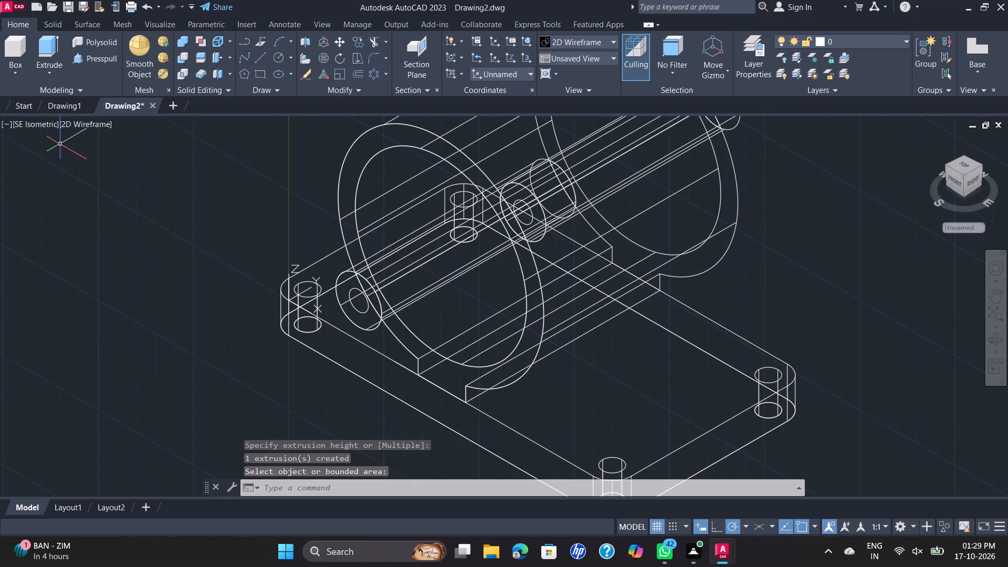
Switch the visual style to Shades of Gray.
{"action": "left_click", "coordinate": [82, 124]}
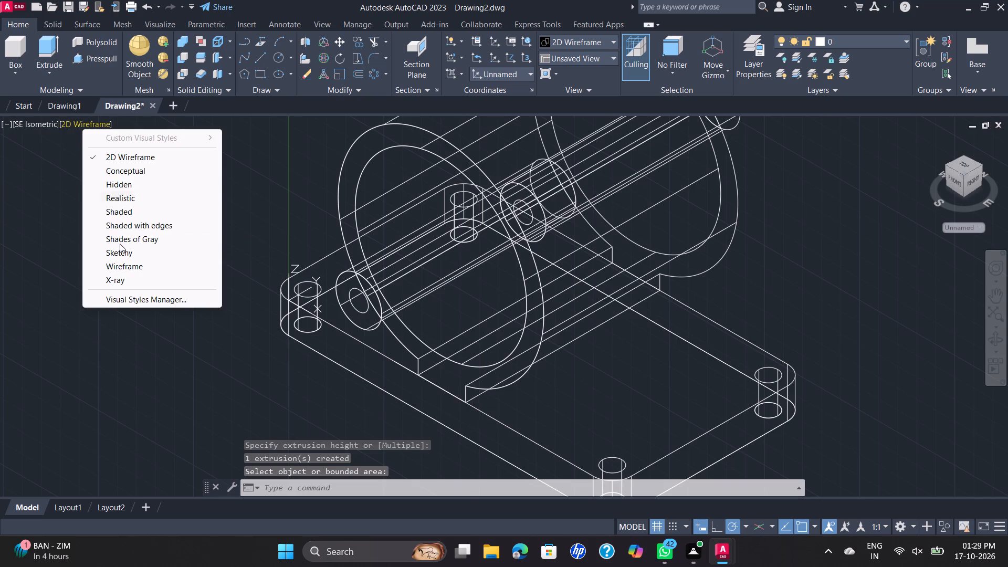
{"action": "left_click", "coordinate": [122, 242]}
Examine the extruded ring body and both lugs on the base plate from the front and back.
{"action": "scroll", "coordinate": [296, 274], "scroll_direction": "down", "scroll_amount": 1}
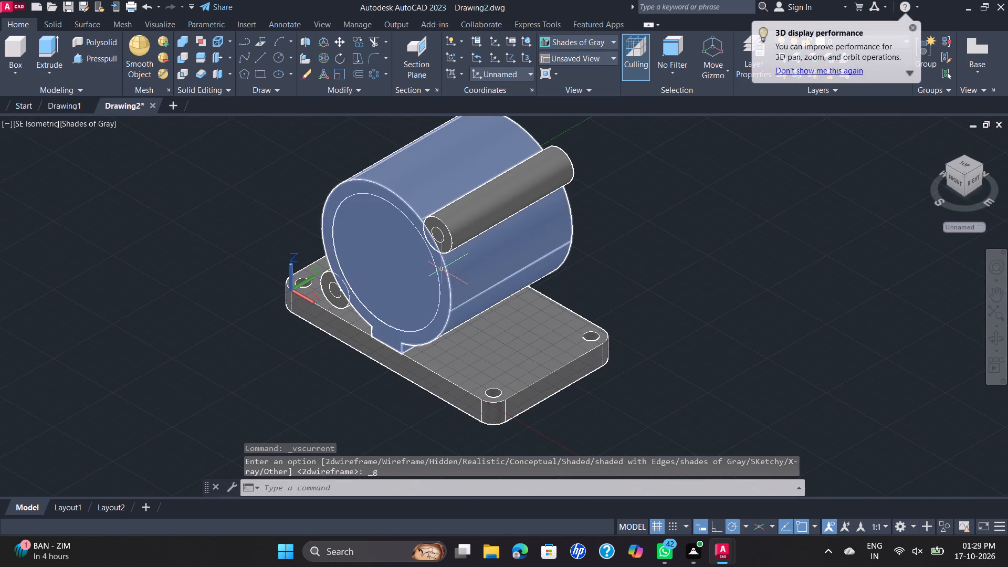
{"action": "scroll", "coordinate": [441, 245], "scroll_direction": "up", "scroll_amount": 1}
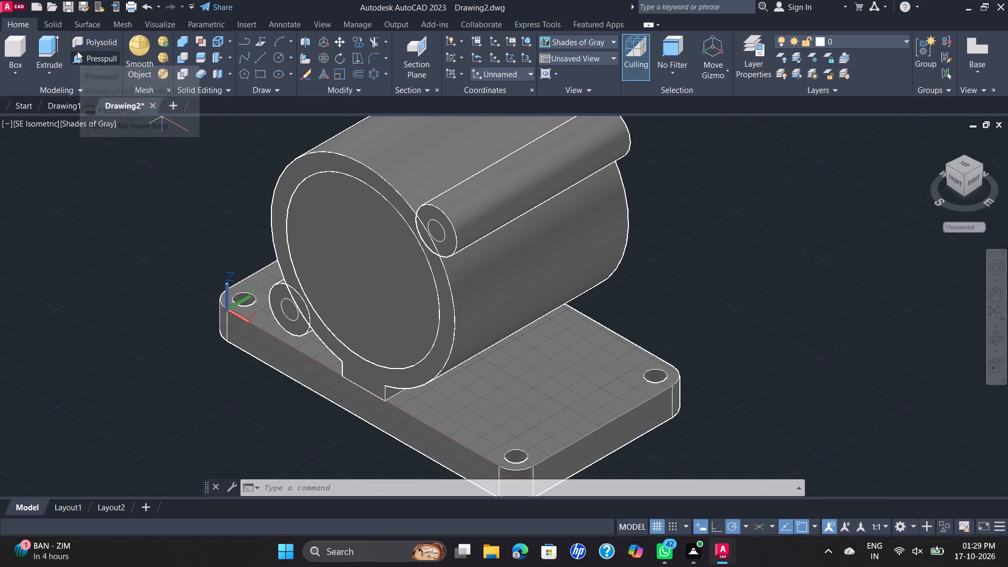
{"action": "scroll", "coordinate": [78, 51], "scroll_direction": "down", "scroll_amount": 1}
{"action": "scroll", "coordinate": [270, 199], "scroll_direction": "down", "scroll_amount": 1}
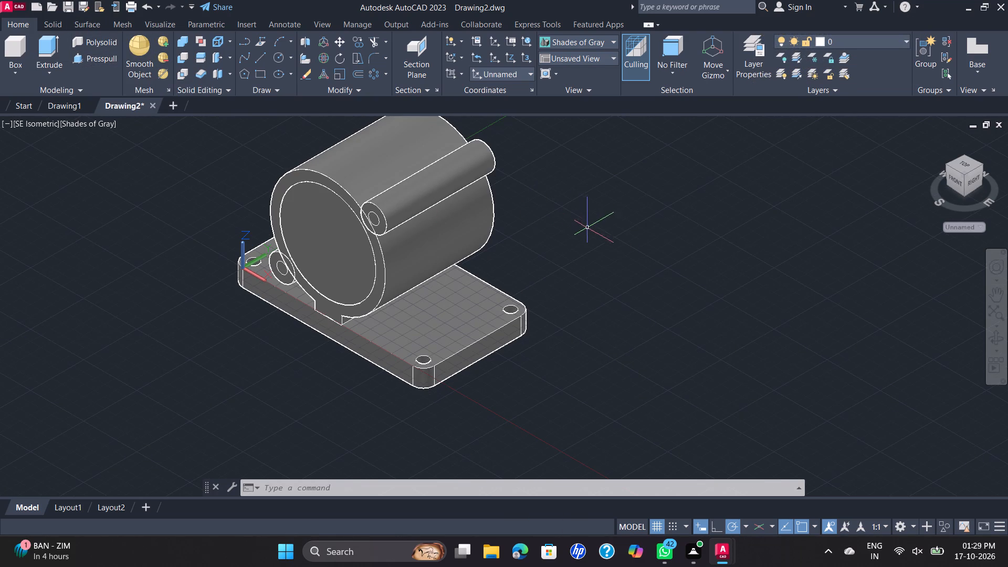
{"action": "middle_click_drag", "start_coordinate": [593, 231], "coordinate": [399, 203], "text": "shift"}
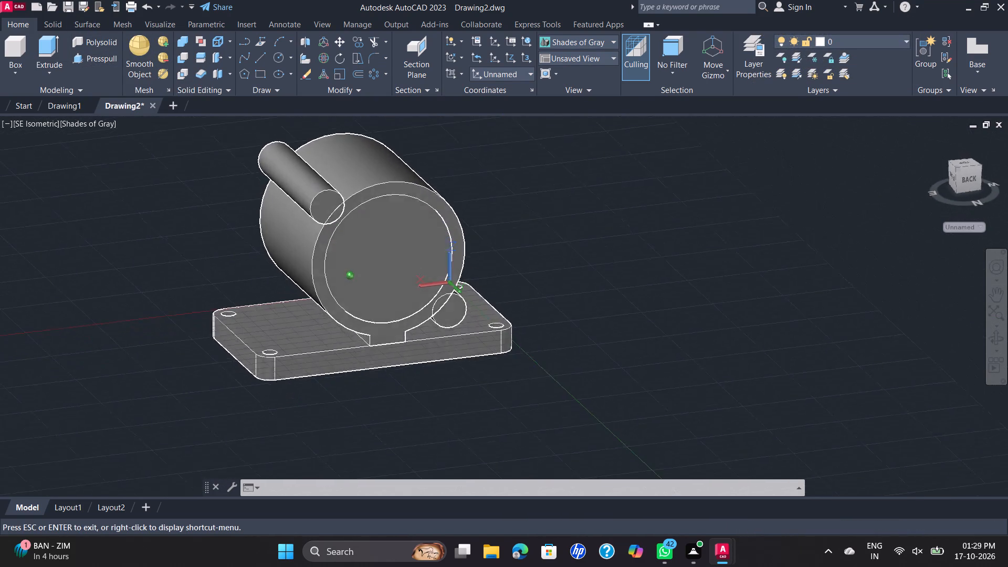
{"action": "middle_click_drag", "start_coordinate": [399, 203], "coordinate": [637, 208], "text": "shift"}
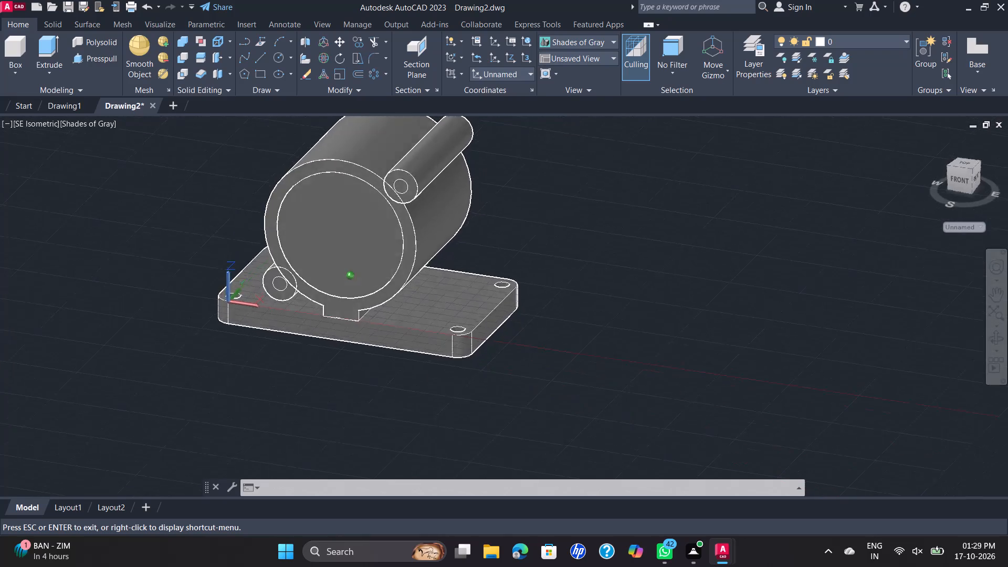
{"action": "middle_click_drag", "start_coordinate": [637, 208], "coordinate": [615, 228], "text": "shift"}
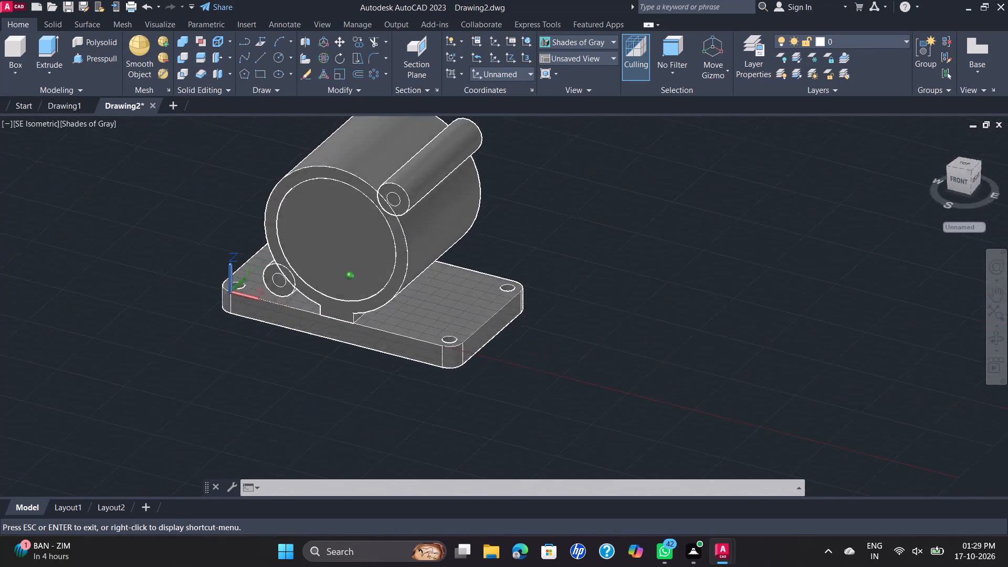
{"action": "middle_click_drag", "start_coordinate": [615, 228], "coordinate": [603, 222], "text": "shift"}
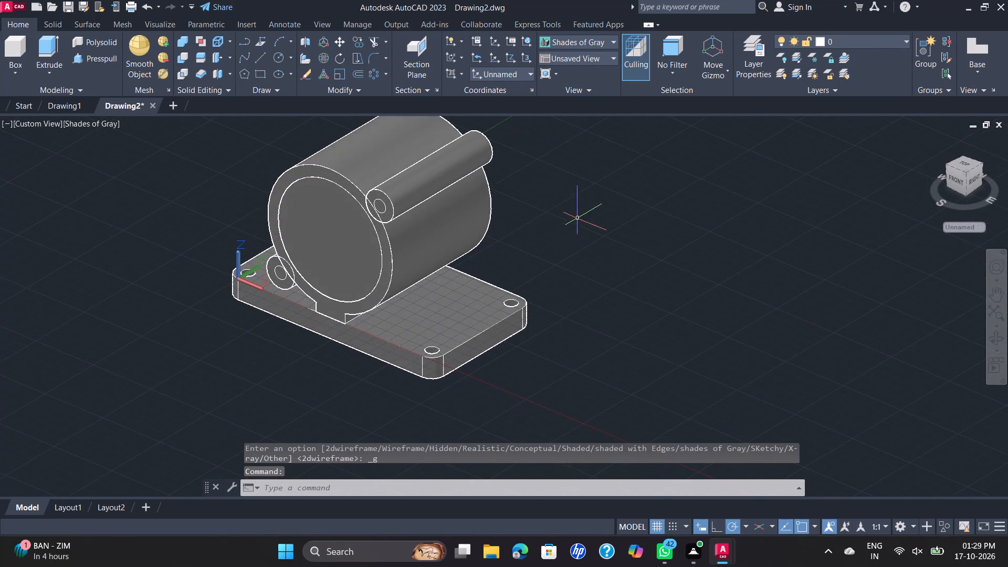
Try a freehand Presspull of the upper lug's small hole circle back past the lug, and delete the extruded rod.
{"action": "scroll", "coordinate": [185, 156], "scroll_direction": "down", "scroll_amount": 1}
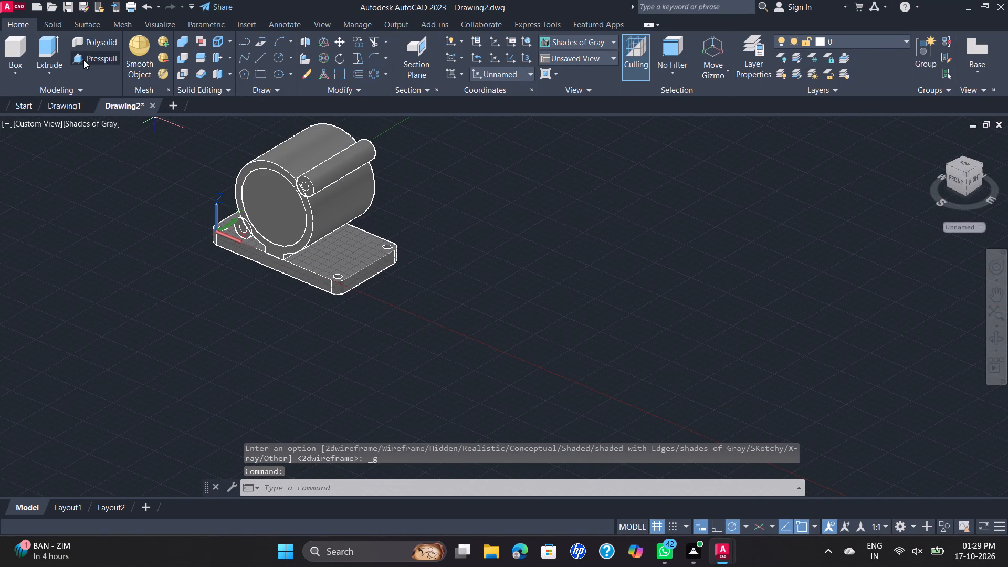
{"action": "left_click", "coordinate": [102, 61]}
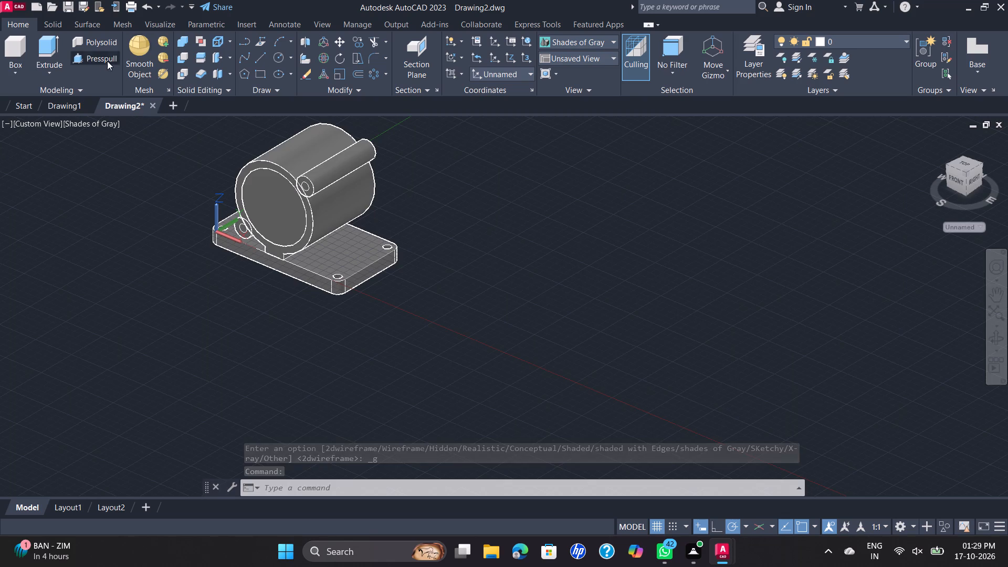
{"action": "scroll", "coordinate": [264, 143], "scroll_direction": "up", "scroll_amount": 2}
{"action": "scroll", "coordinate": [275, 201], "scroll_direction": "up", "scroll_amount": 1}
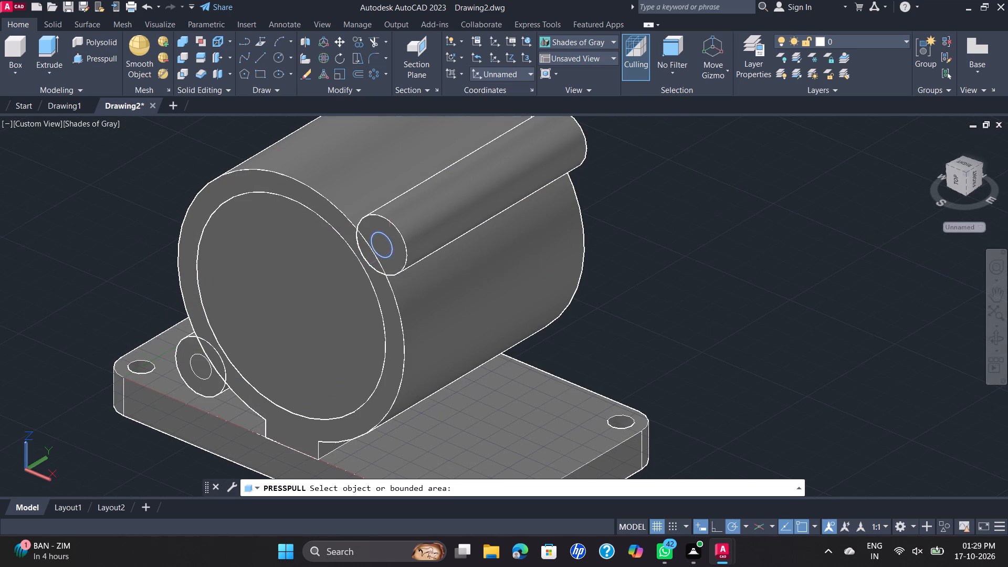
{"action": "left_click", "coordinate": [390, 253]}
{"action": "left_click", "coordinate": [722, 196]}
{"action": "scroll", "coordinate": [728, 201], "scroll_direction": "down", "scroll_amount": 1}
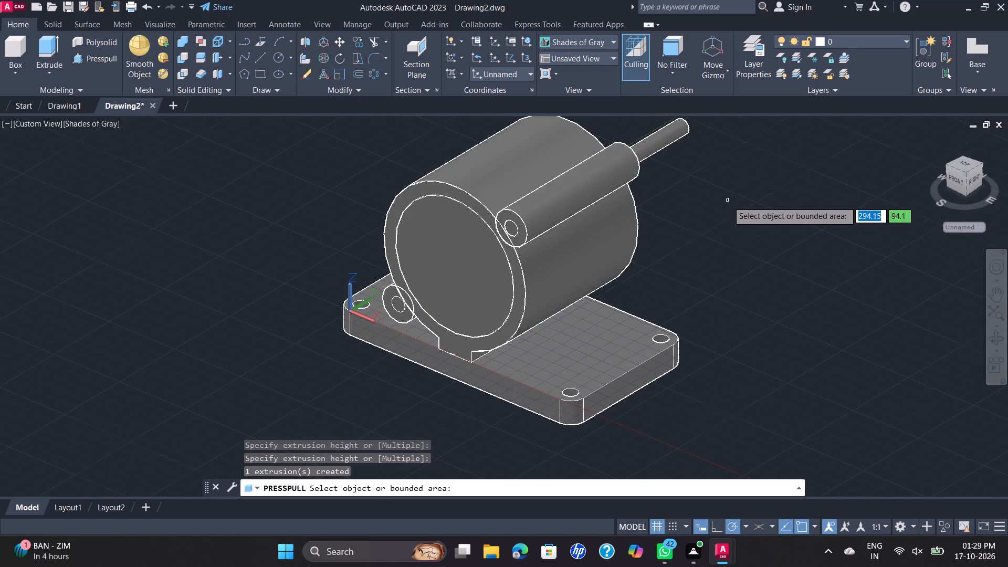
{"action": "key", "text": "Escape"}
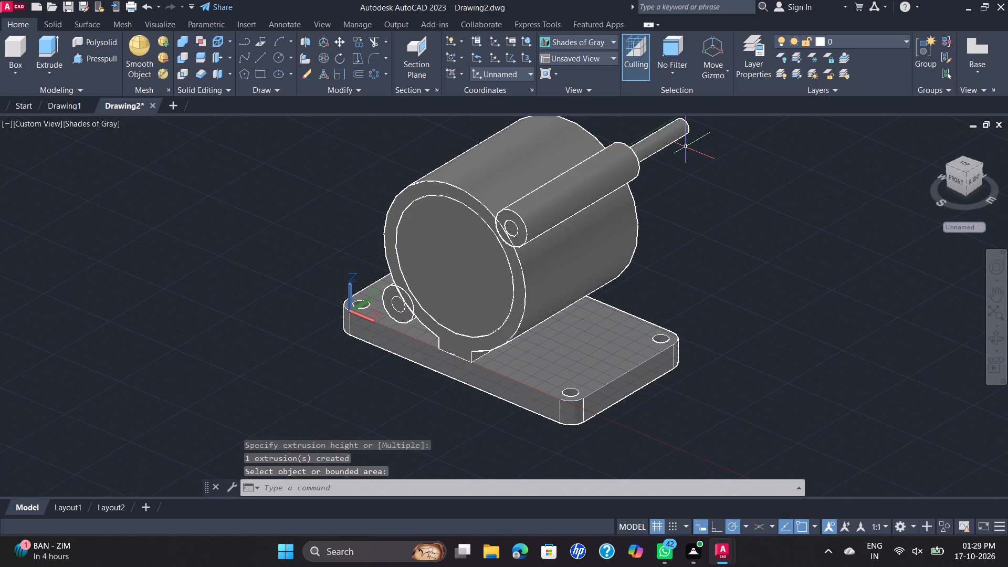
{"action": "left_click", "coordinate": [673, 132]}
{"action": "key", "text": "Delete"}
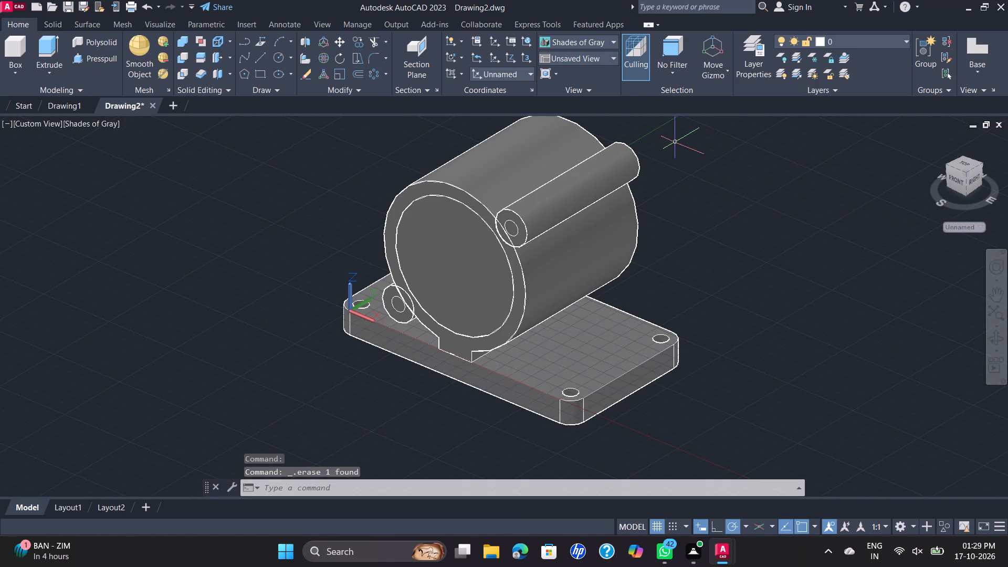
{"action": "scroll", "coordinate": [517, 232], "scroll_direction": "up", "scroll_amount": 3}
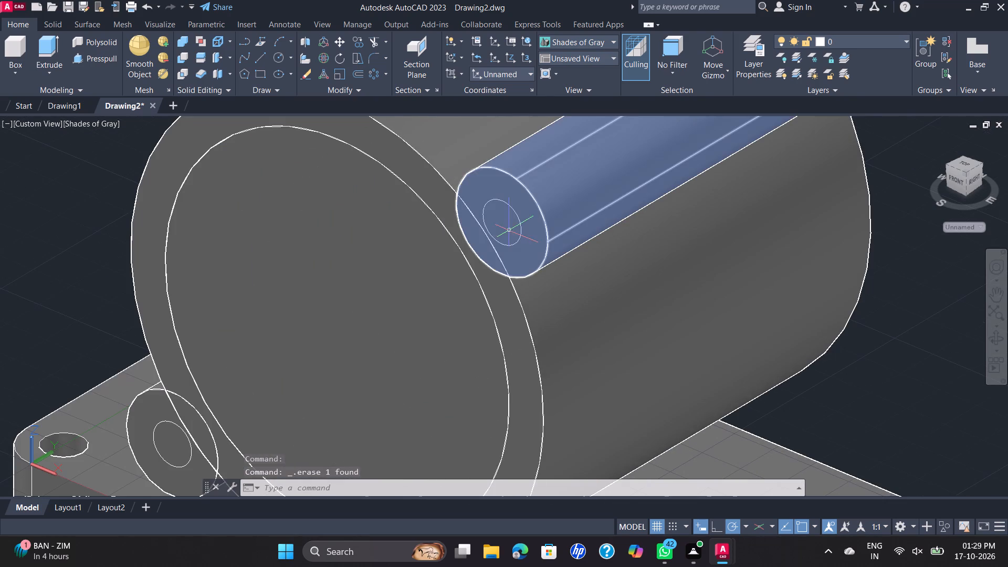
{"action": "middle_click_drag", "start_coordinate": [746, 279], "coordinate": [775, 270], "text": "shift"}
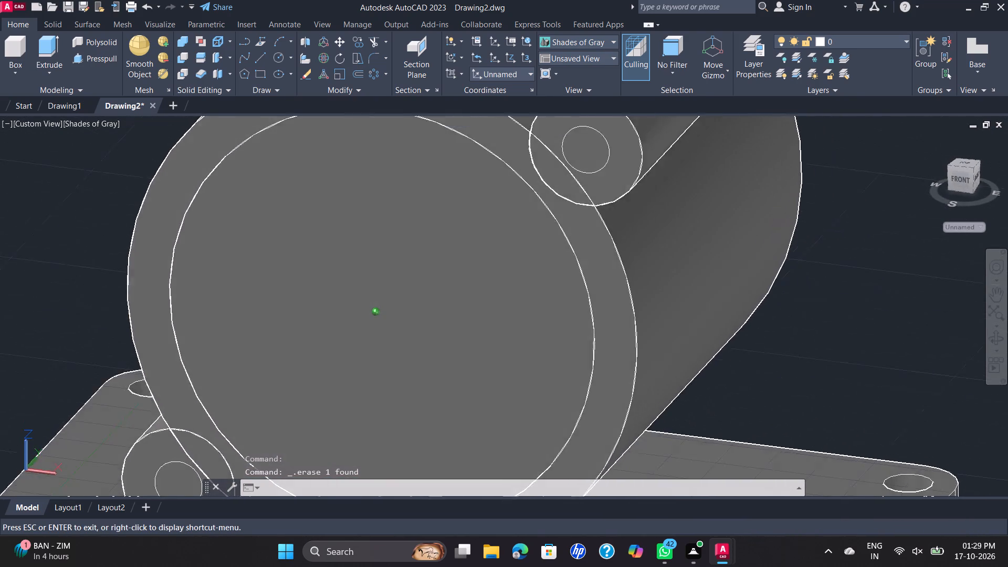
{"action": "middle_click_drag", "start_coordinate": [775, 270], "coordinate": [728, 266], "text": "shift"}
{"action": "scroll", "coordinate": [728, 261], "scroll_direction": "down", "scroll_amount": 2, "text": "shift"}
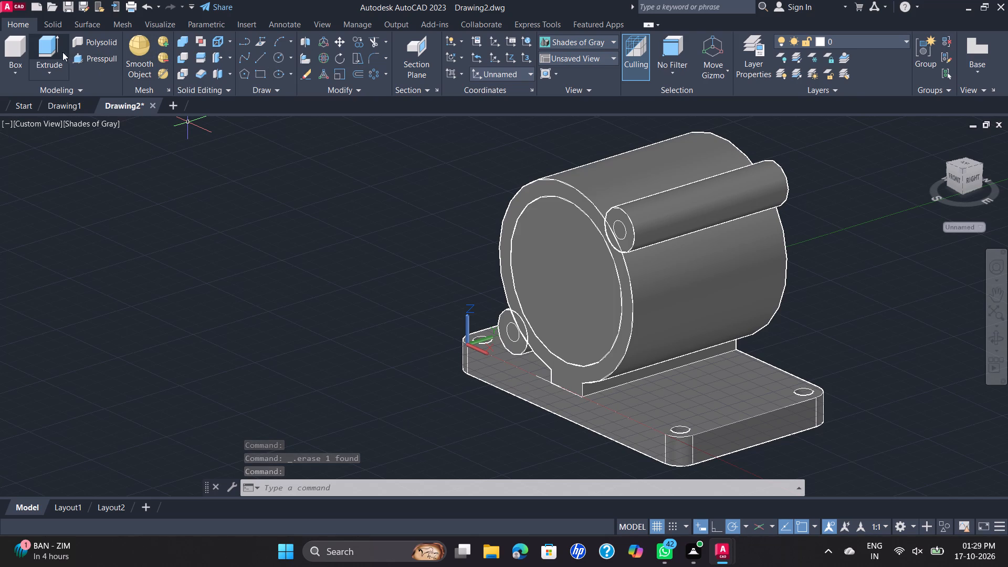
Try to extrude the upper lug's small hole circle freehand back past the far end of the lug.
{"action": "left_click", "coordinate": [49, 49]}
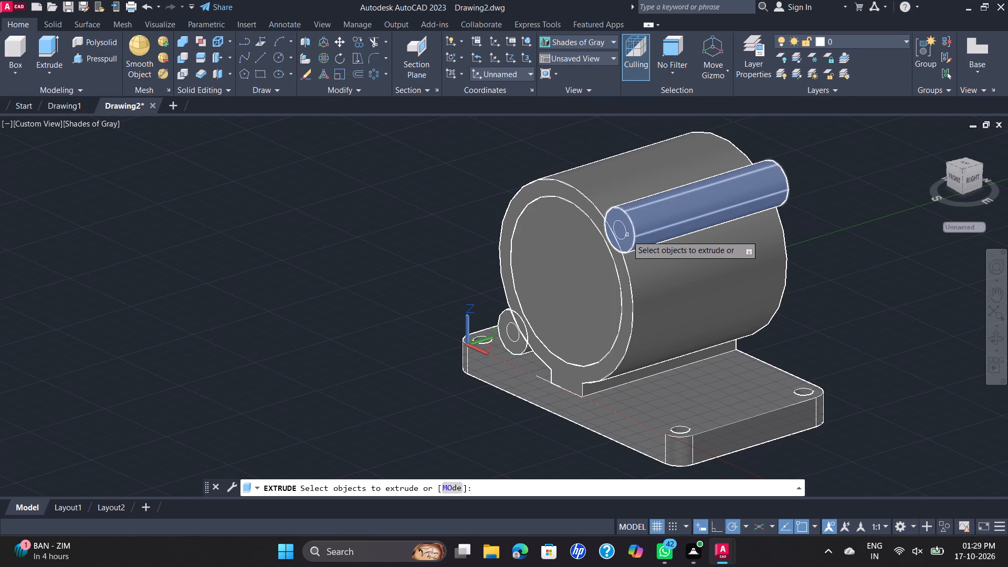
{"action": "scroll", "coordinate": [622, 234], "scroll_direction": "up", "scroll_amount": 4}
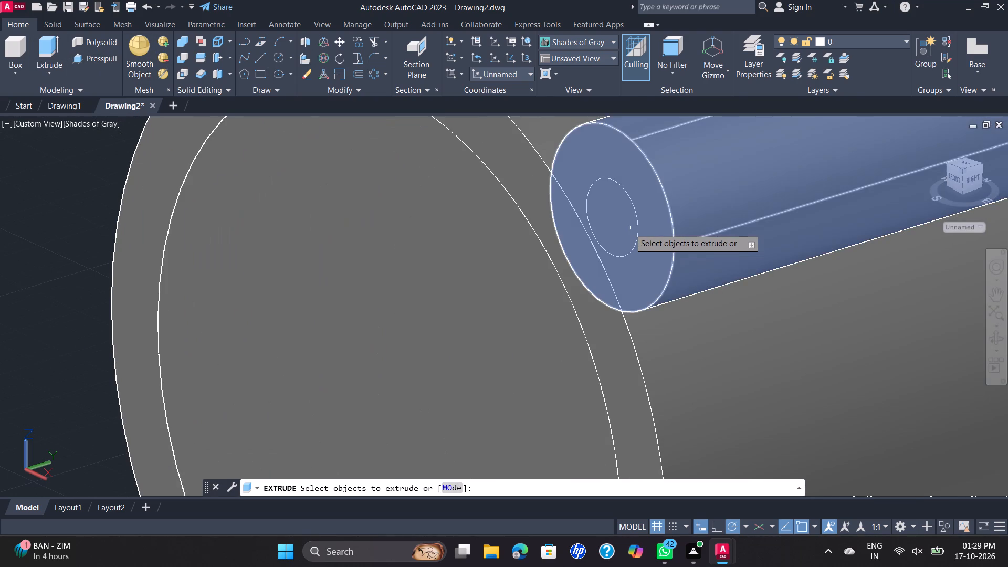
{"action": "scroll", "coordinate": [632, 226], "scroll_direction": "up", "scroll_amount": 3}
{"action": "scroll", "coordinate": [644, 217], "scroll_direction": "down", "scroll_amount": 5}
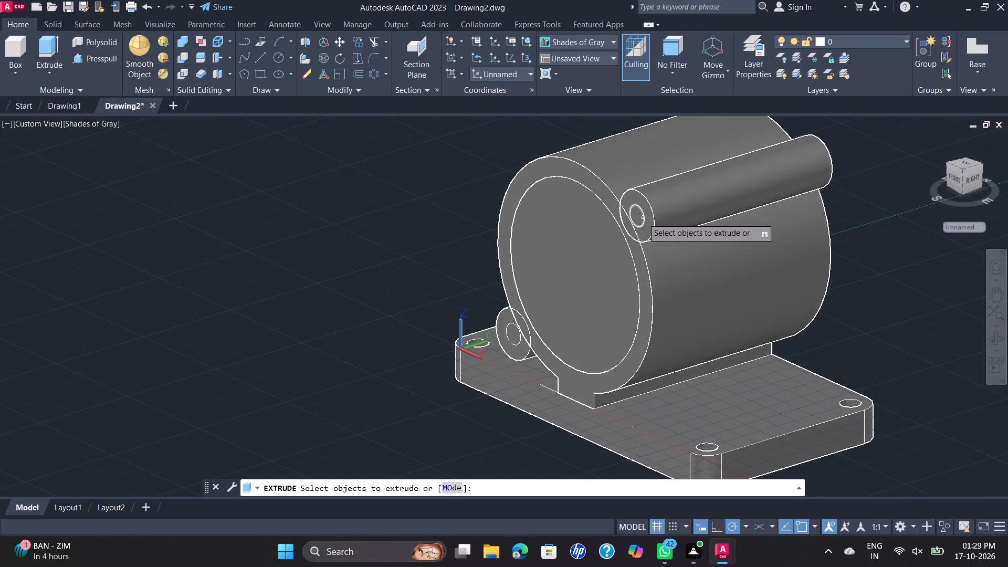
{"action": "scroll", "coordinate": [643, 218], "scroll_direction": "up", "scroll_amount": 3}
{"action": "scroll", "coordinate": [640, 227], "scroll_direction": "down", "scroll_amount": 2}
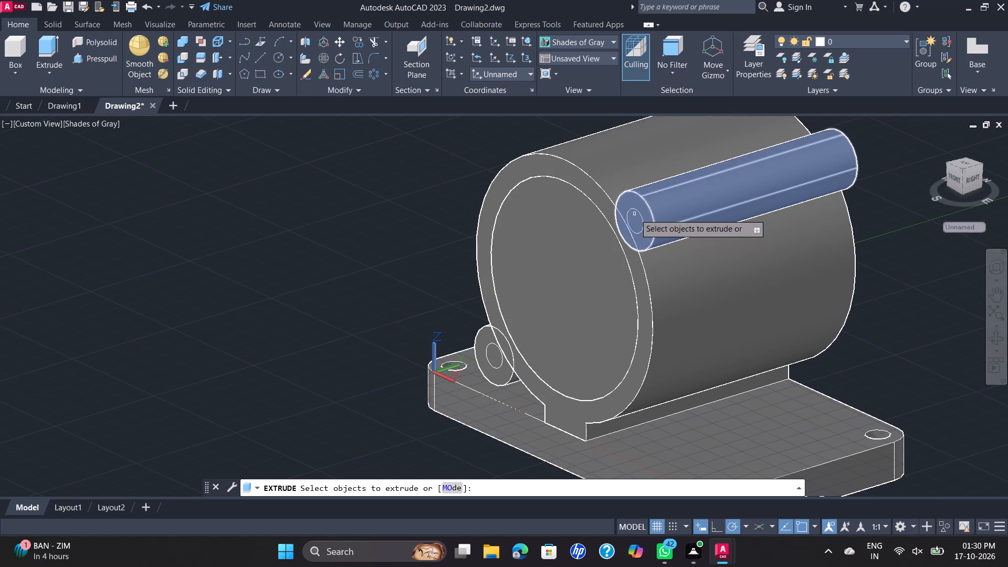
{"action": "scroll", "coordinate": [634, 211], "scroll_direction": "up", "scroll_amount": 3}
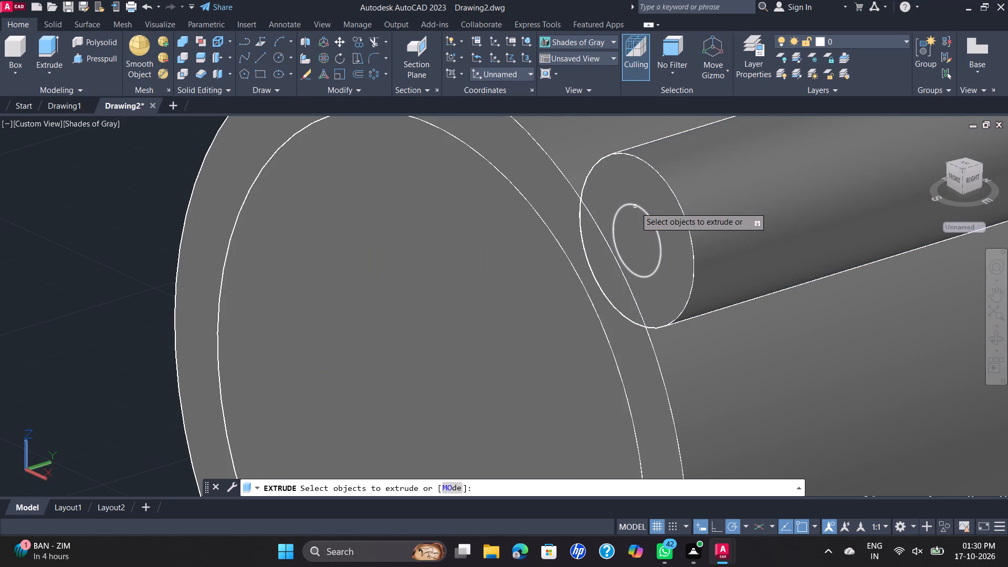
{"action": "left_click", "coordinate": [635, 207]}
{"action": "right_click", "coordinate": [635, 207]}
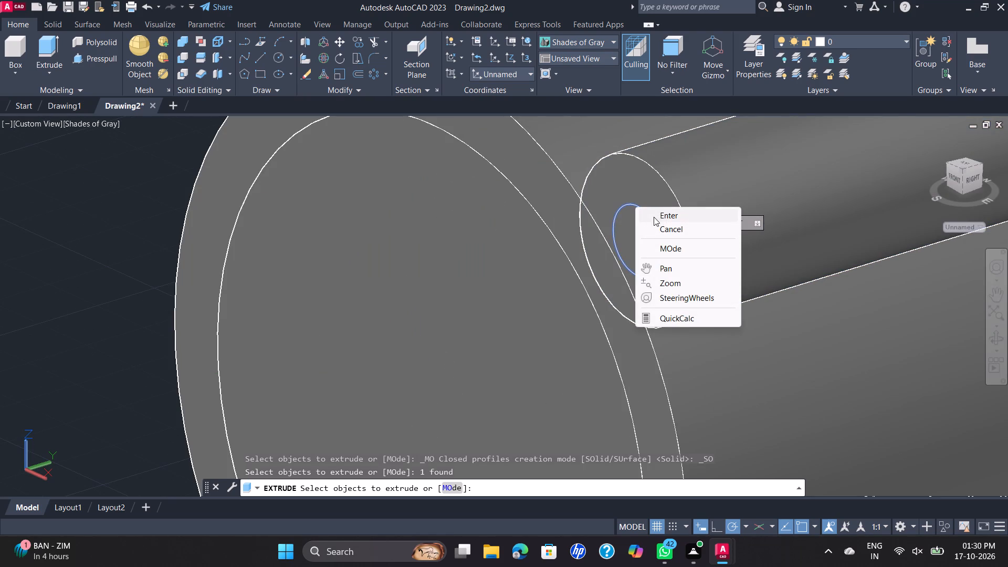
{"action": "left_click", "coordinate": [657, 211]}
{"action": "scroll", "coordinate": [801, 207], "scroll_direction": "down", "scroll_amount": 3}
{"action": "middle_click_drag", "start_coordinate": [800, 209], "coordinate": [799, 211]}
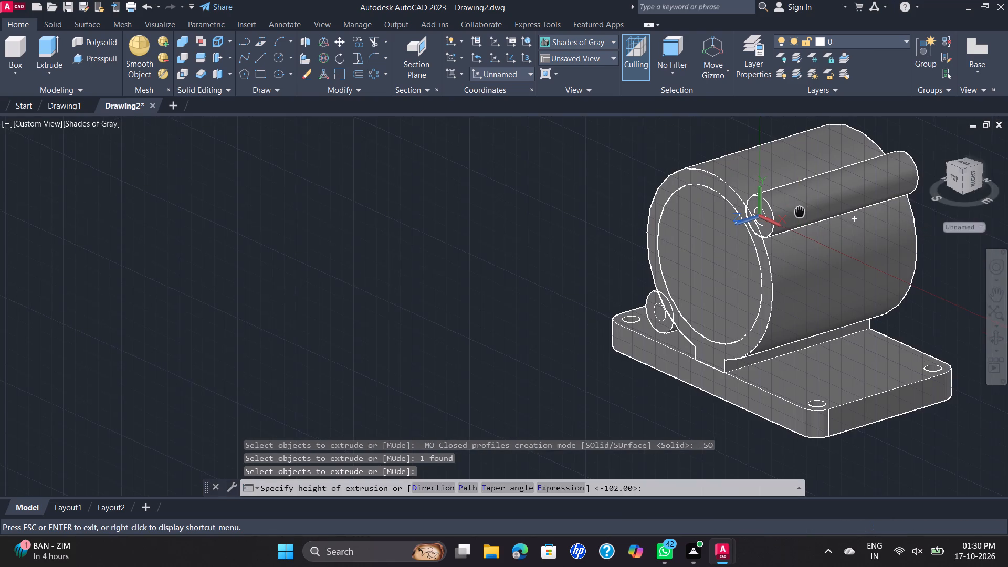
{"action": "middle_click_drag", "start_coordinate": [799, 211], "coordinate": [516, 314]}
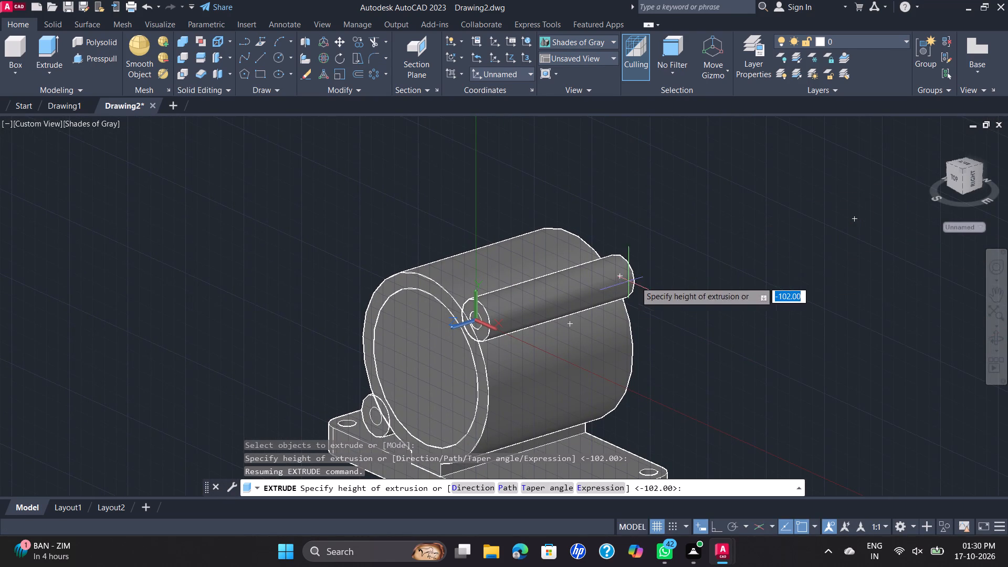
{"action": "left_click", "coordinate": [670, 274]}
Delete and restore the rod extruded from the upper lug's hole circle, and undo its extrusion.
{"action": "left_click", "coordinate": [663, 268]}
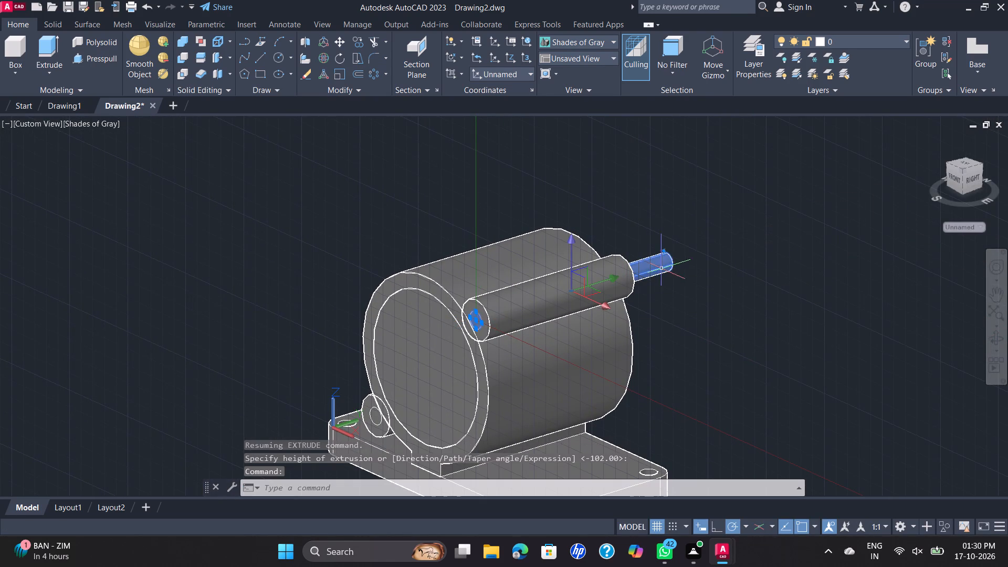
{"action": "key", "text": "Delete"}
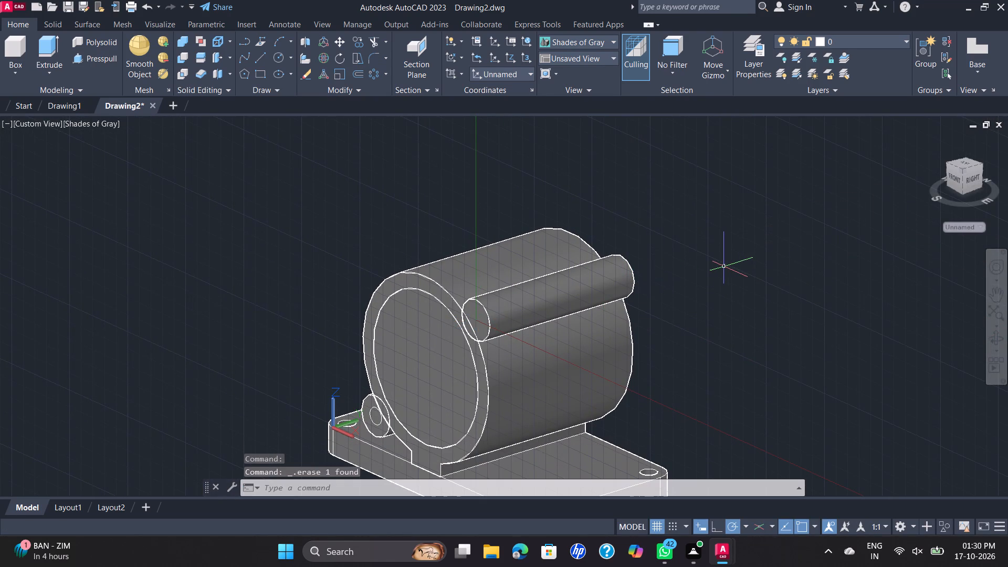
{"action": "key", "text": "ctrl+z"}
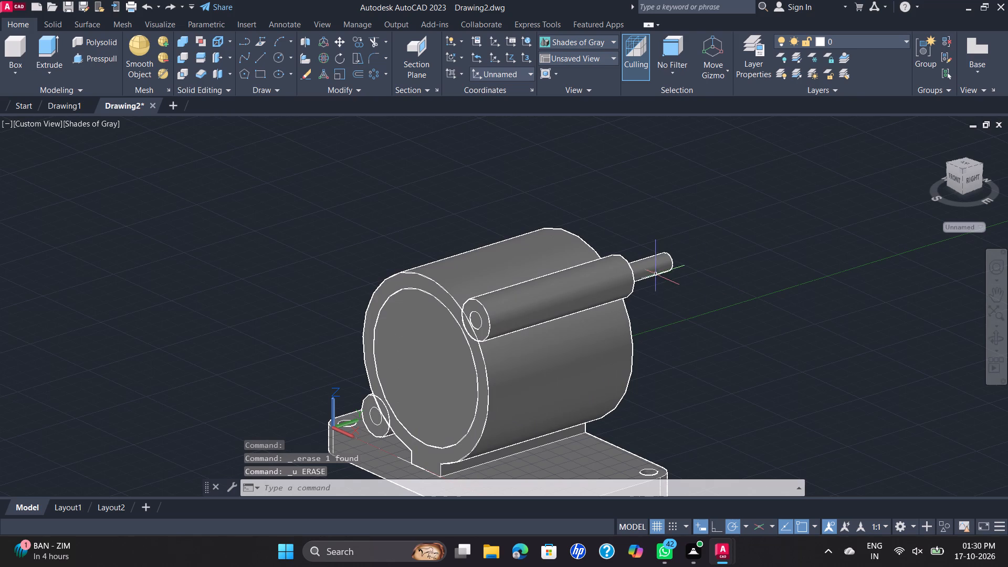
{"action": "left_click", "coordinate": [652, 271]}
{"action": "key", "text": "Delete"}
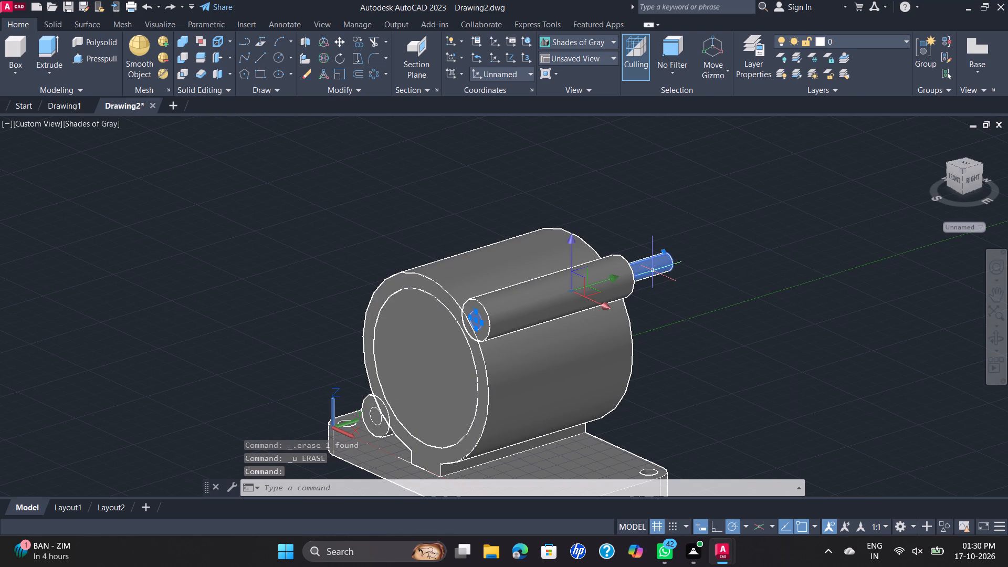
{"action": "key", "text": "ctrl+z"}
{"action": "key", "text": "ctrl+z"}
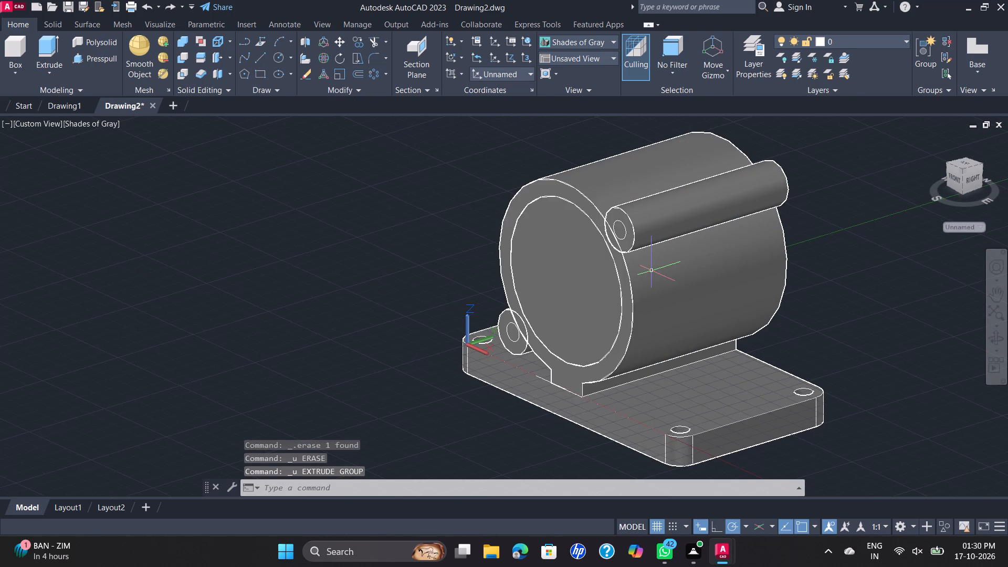
Examine the ring body, lugs and base plate from the front, back and underside.
{"action": "scroll", "coordinate": [642, 236], "scroll_direction": "up", "scroll_amount": 2}
{"action": "scroll", "coordinate": [524, 193], "scroll_direction": "down", "scroll_amount": 2}
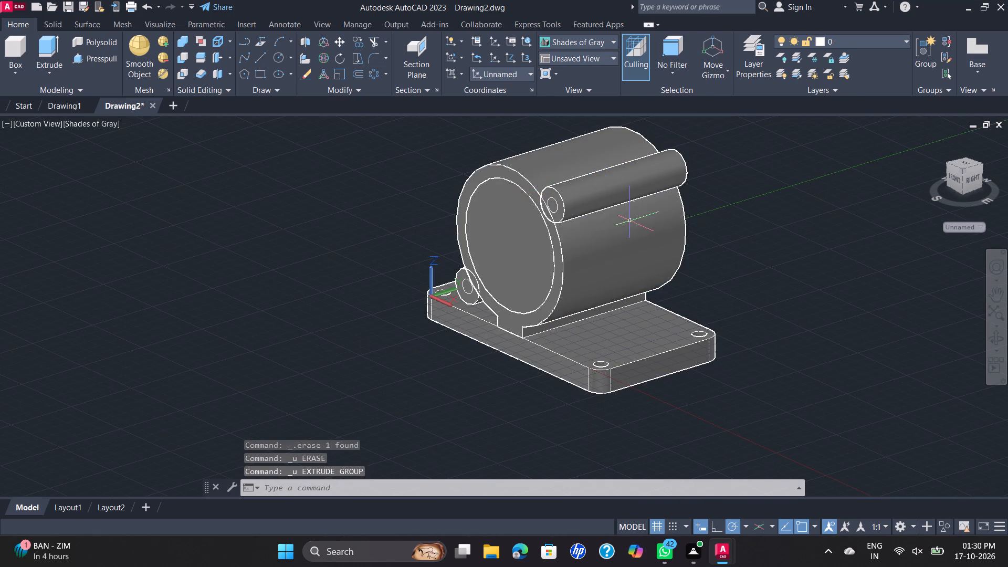
{"action": "middle_click_drag", "start_coordinate": [724, 227], "coordinate": [722, 234], "text": "ctrl"}
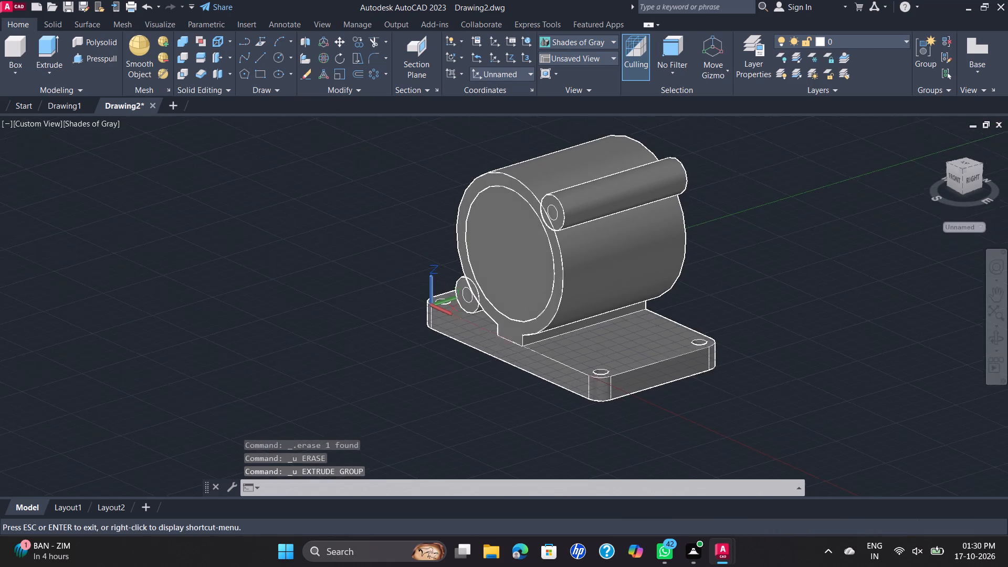
{"action": "middle_click_drag", "start_coordinate": [722, 234], "coordinate": [717, 241], "text": "ctrl"}
{"action": "scroll", "coordinate": [708, 228], "scroll_direction": "down", "scroll_amount": 1}
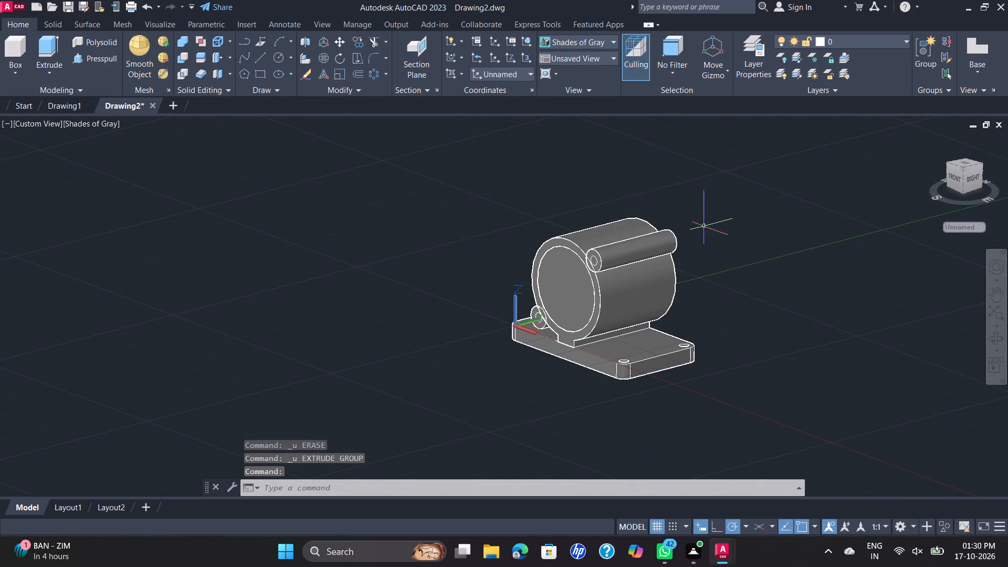
{"action": "middle_click_drag", "start_coordinate": [799, 307], "coordinate": [799, 308], "text": "shift"}
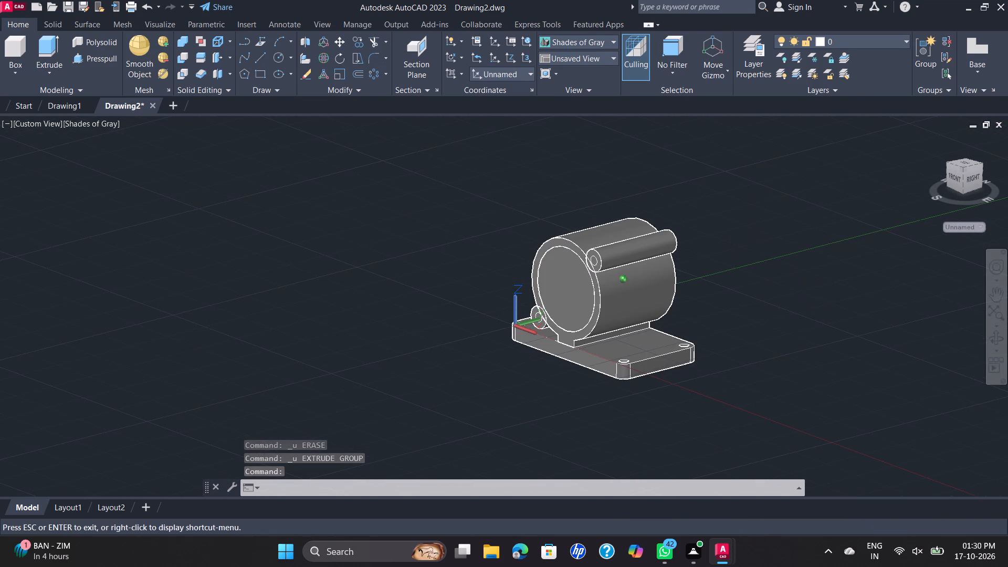
{"action": "middle_click_drag", "start_coordinate": [799, 308], "coordinate": [477, 267], "text": "shift"}
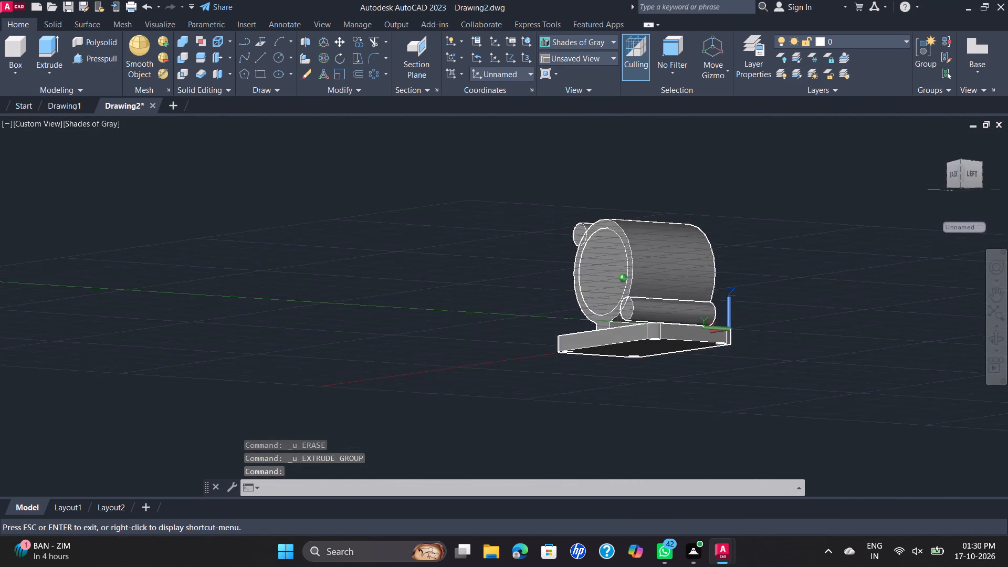
{"action": "middle_click_drag", "start_coordinate": [477, 267], "coordinate": [659, 342], "text": "shift"}
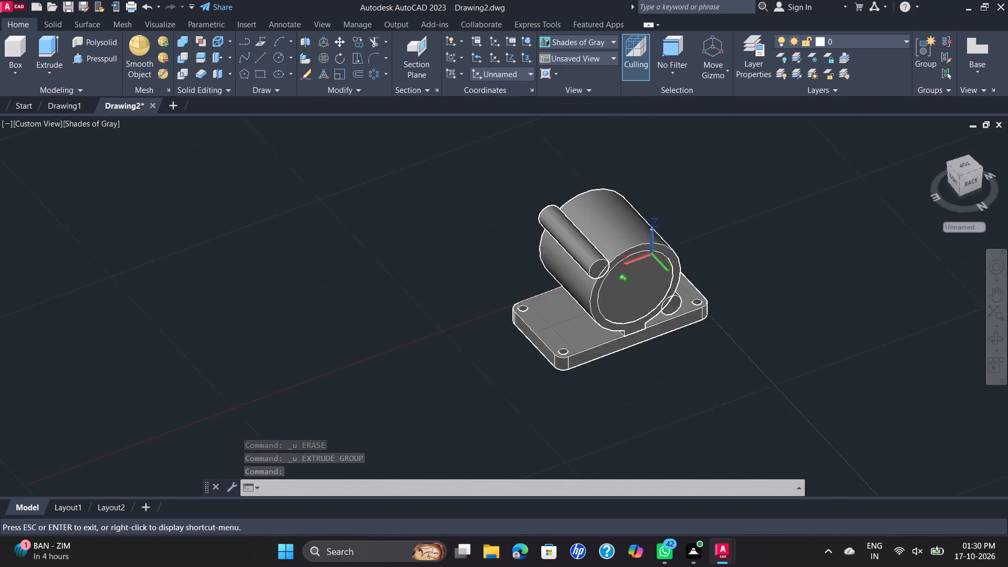
{"action": "middle_click_drag", "start_coordinate": [659, 342], "coordinate": [800, 323], "text": "shift"}
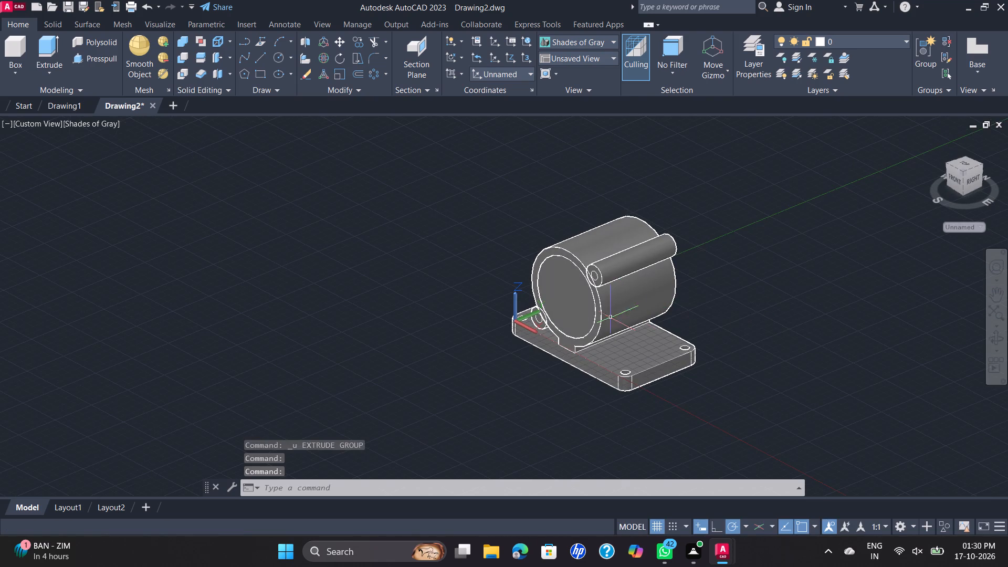
Presspull the lower and upper lugs' small hole circles back past the lugs' far ends to cut through holes.
{"action": "left_click", "coordinate": [85, 62]}
{"action": "scroll", "coordinate": [487, 337], "scroll_direction": "up", "scroll_amount": 2}
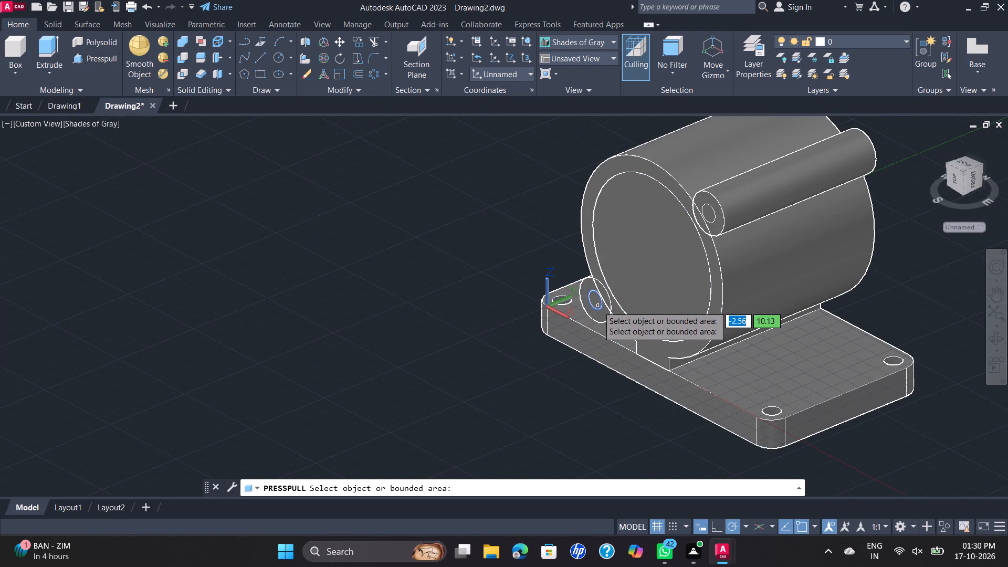
{"action": "left_click", "coordinate": [598, 306]}
{"action": "middle_click_drag", "start_coordinate": [930, 242], "coordinate": [930, 264]}
{"action": "left_click", "coordinate": [929, 260]}
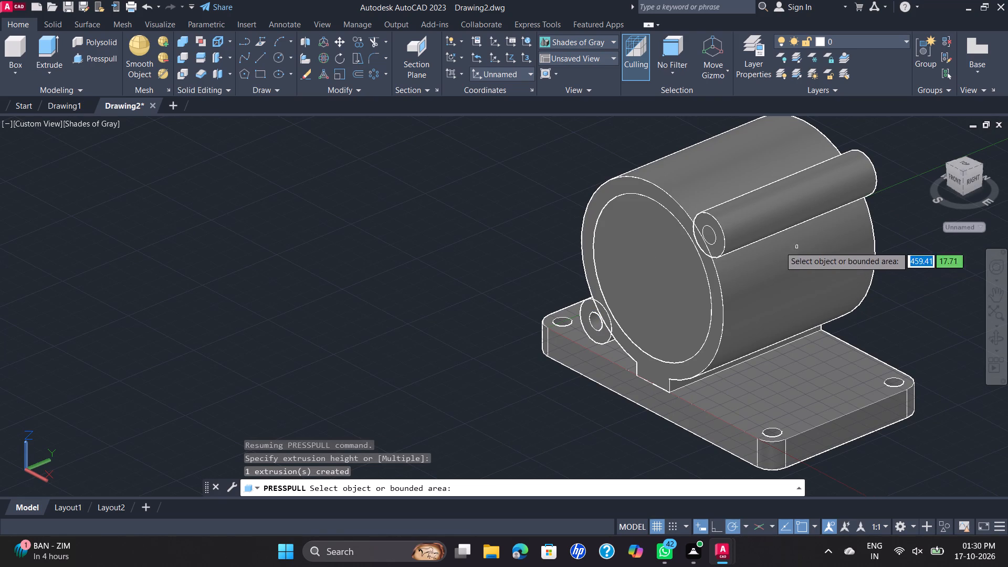
{"action": "left_click", "coordinate": [711, 242]}
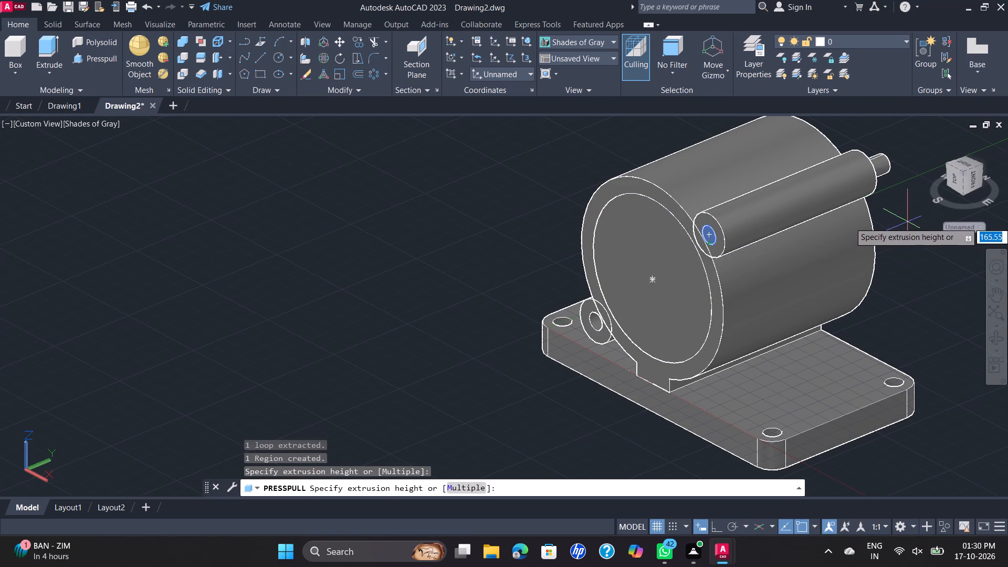
{"action": "left_click", "coordinate": [911, 222]}
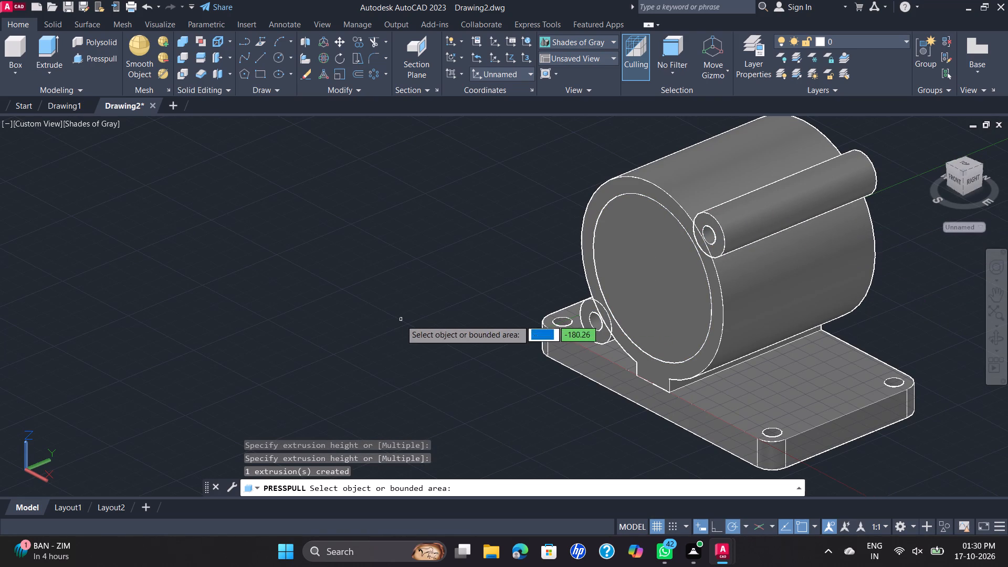
{"action": "scroll", "coordinate": [395, 318], "scroll_direction": "down", "scroll_amount": 1}
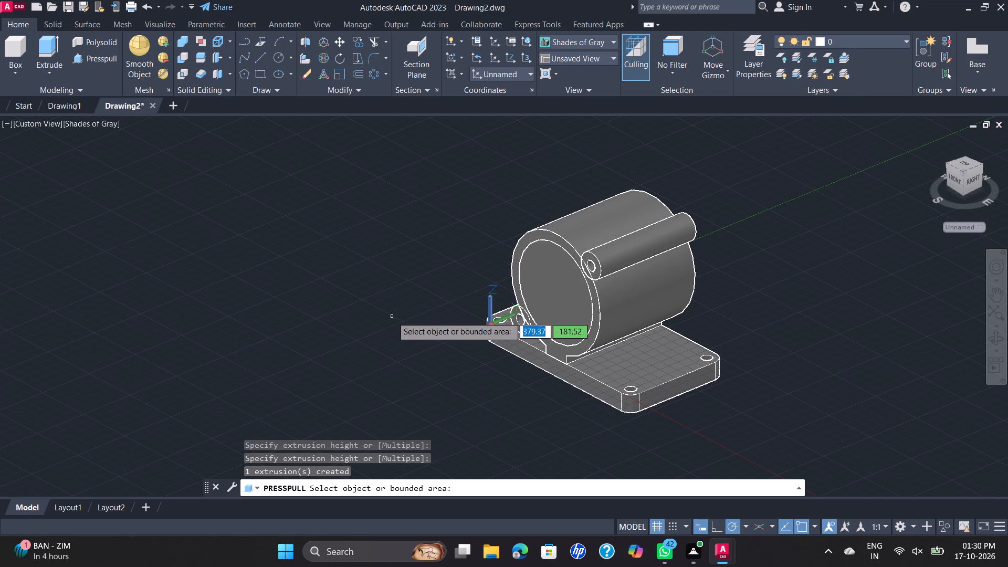
{"action": "key", "text": "Escape"}
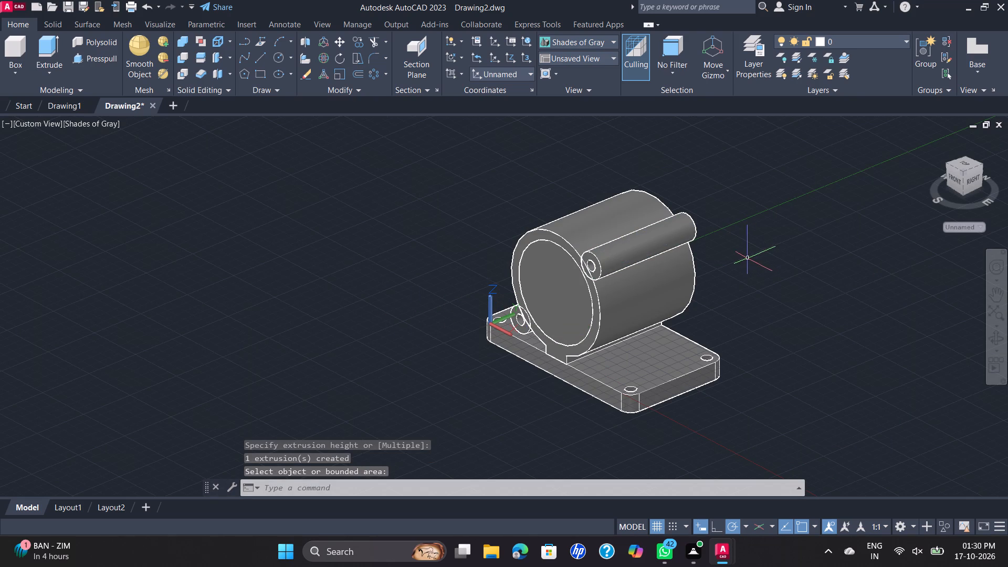
Switch to the SE Isometric view and inspect the holes through both lugs.
{"action": "middle_click_drag", "start_coordinate": [745, 258], "coordinate": [747, 282], "text": "shift"}
{"action": "scroll", "coordinate": [749, 282], "scroll_direction": "down", "scroll_amount": 1}
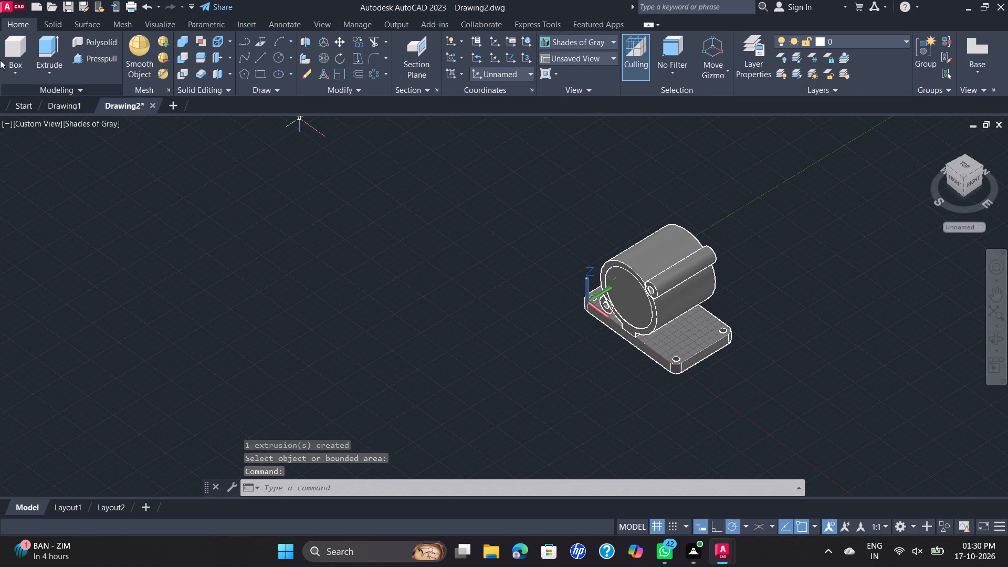
{"action": "left_click", "coordinate": [43, 123]}
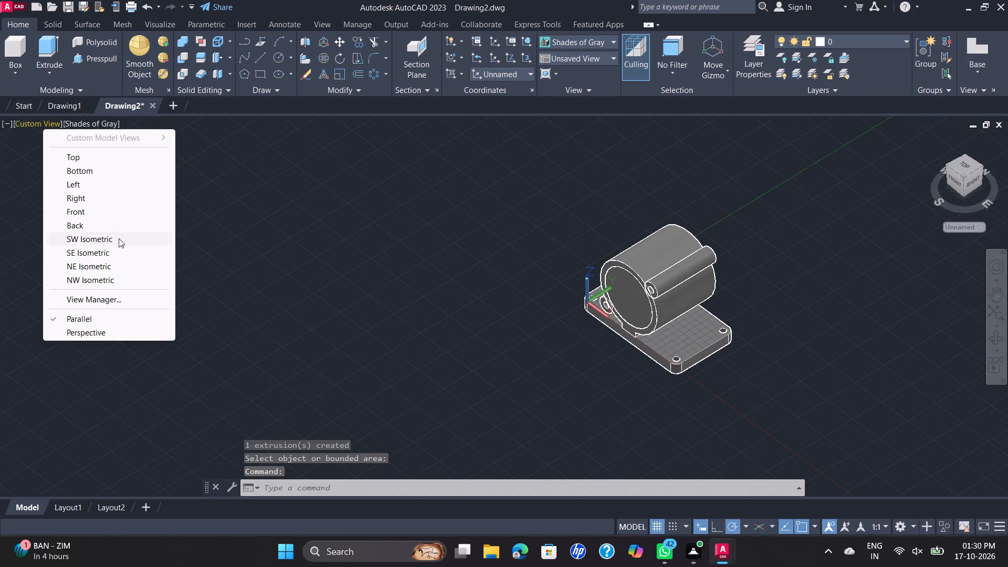
{"action": "left_click", "coordinate": [112, 246]}
{"action": "scroll", "coordinate": [433, 259], "scroll_direction": "up", "scroll_amount": 2}
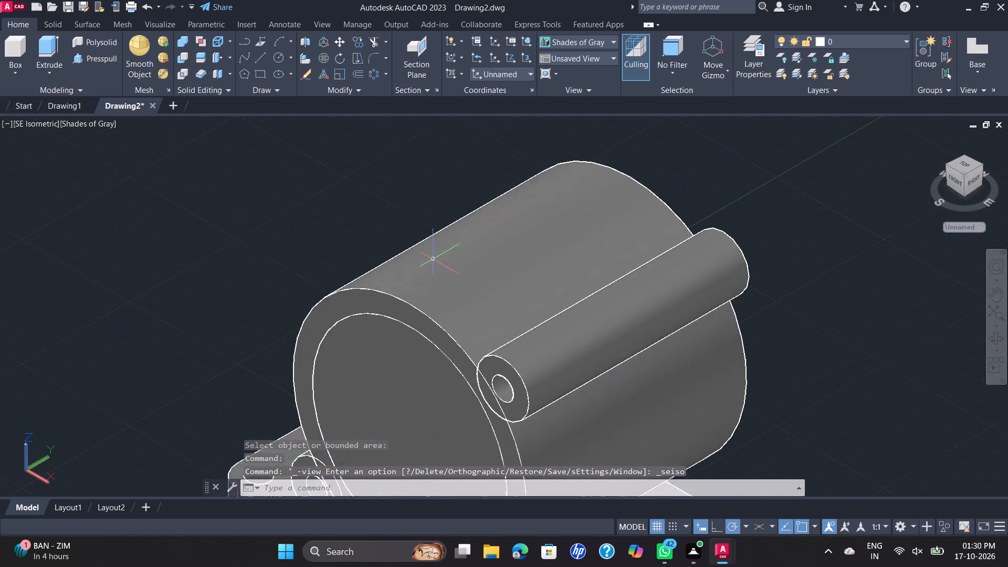
{"action": "scroll", "coordinate": [433, 262], "scroll_direction": "down", "scroll_amount": 1}
{"action": "middle_click_drag", "start_coordinate": [434, 266], "coordinate": [396, 186]}
{"action": "scroll", "coordinate": [397, 252], "scroll_direction": "up", "scroll_amount": 2}
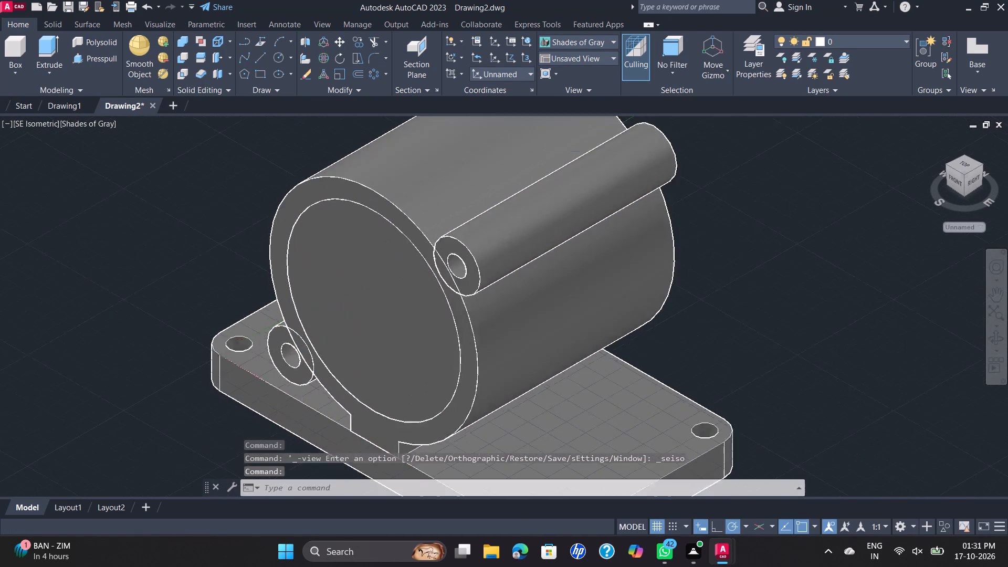
{"action": "scroll", "coordinate": [397, 252], "scroll_direction": "down", "scroll_amount": 2}
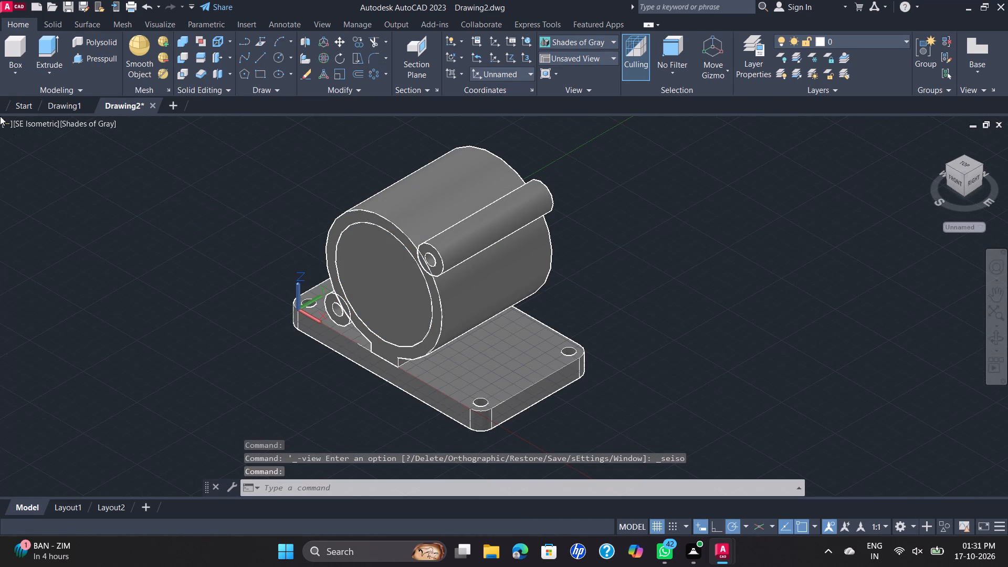
Switch to the Top view and look over the whole model in plan.
{"action": "left_click", "coordinate": [22, 127]}
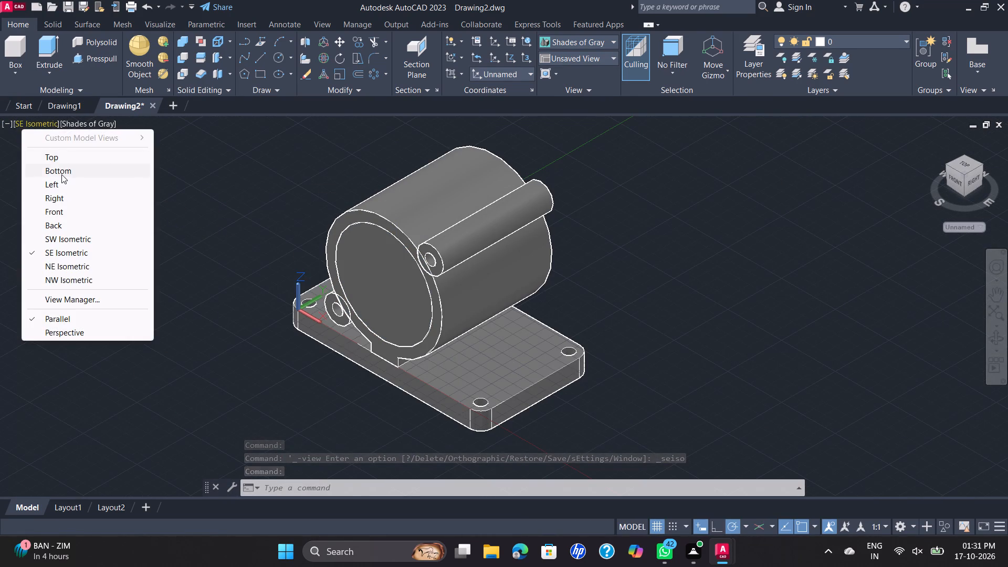
{"action": "left_click", "coordinate": [67, 156]}
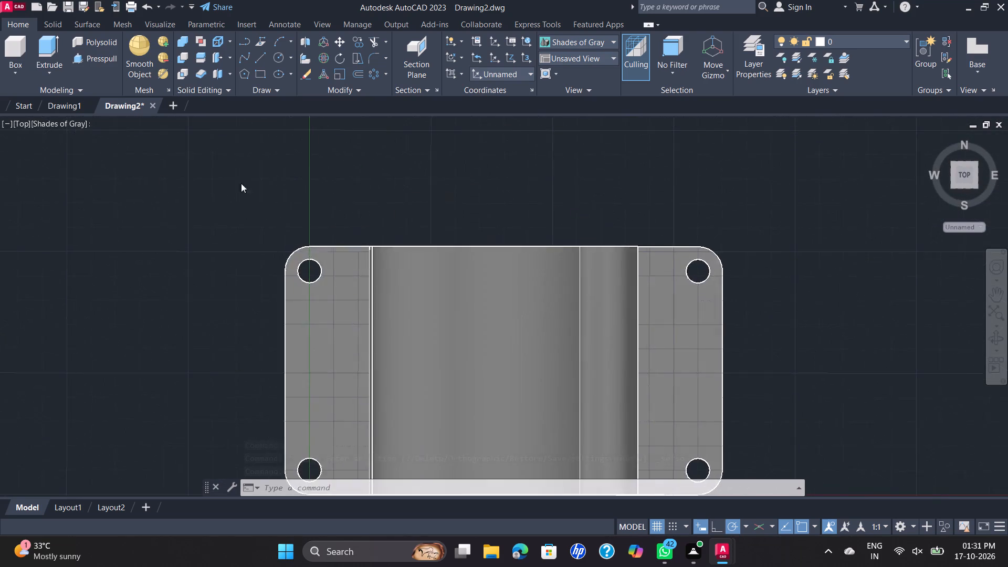
{"action": "scroll", "coordinate": [271, 194], "scroll_direction": "down", "scroll_amount": 2}
{"action": "middle_click_drag", "start_coordinate": [422, 223], "coordinate": [407, 235]}
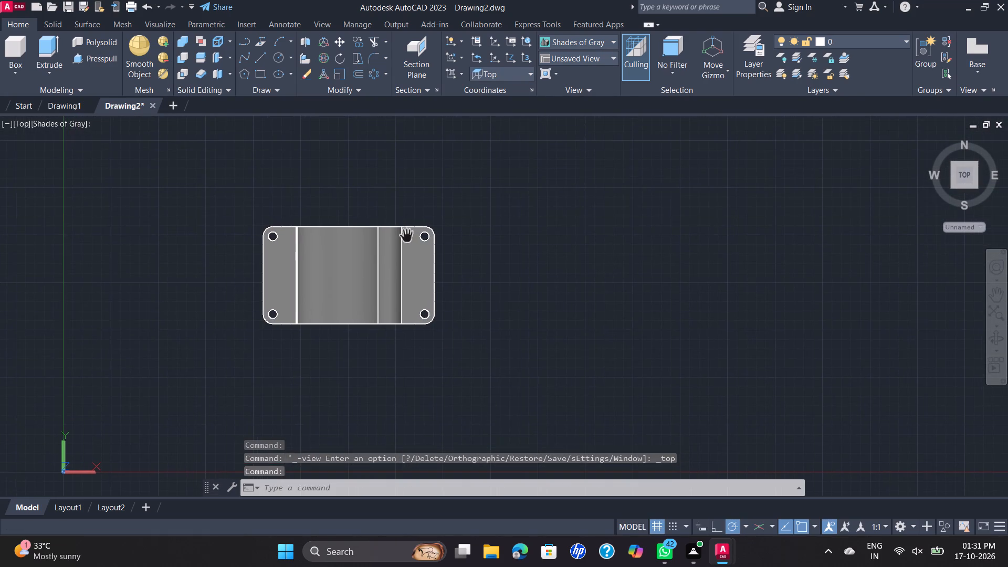
{"action": "scroll", "coordinate": [382, 241], "scroll_direction": "up", "scroll_amount": 3}
{"action": "scroll", "coordinate": [382, 242], "scroll_direction": "down", "scroll_amount": 3}
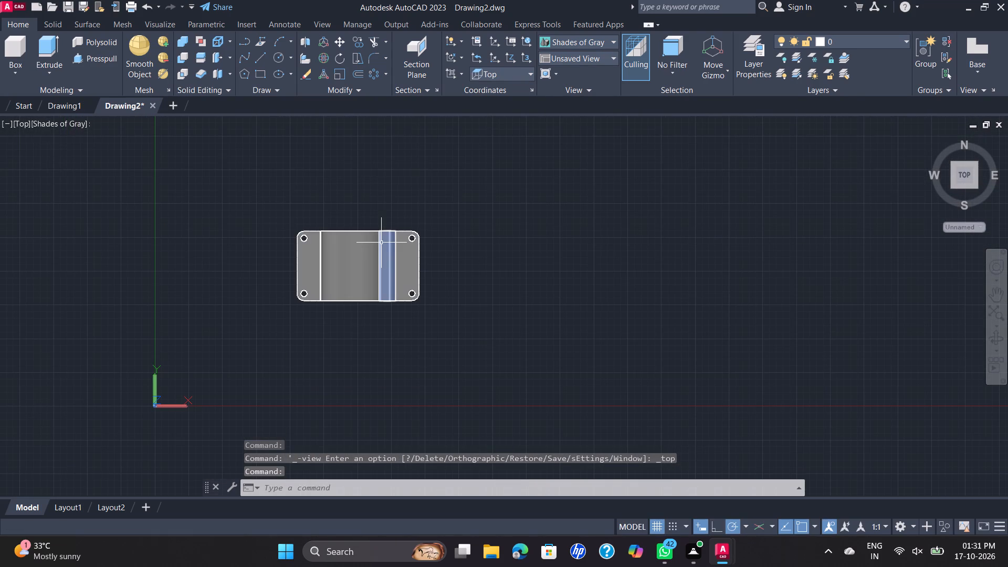
In the Top view, draw a 134 by 94 mm rectangle in the empty space beside the base plate.
{"action": "left_click", "coordinate": [15, 126]}
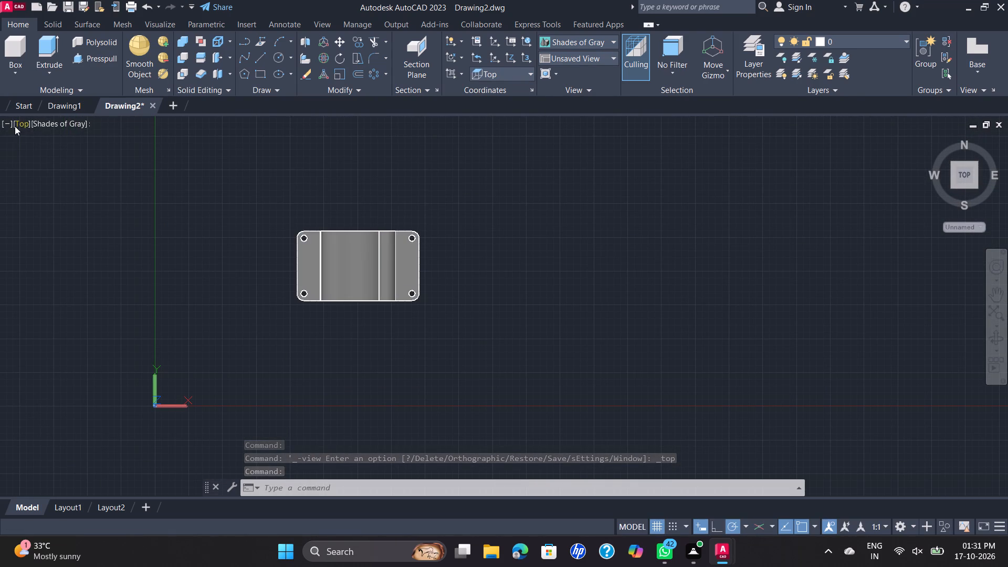
{"action": "left_click", "coordinate": [74, 254]}
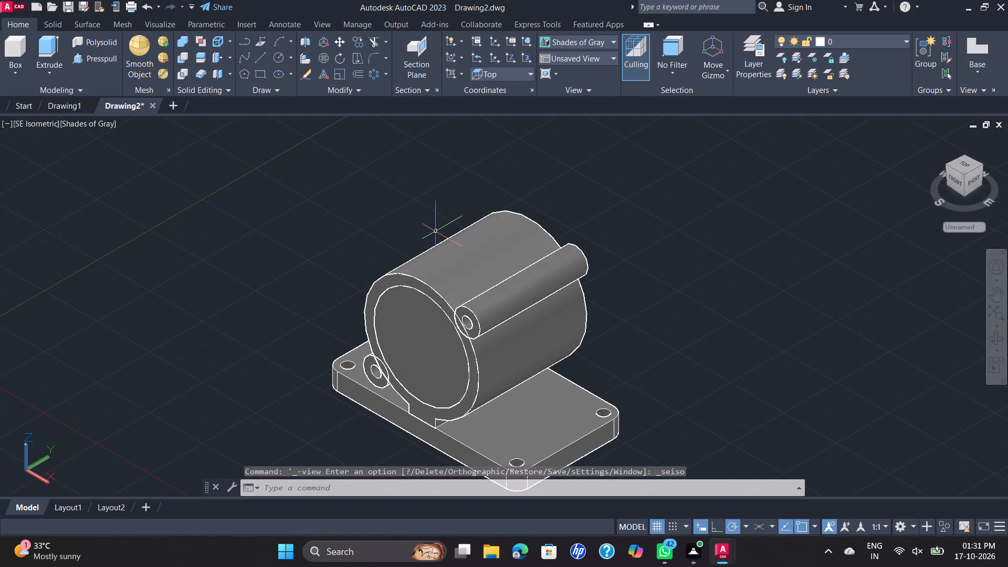
{"action": "left_click", "coordinate": [34, 124]}
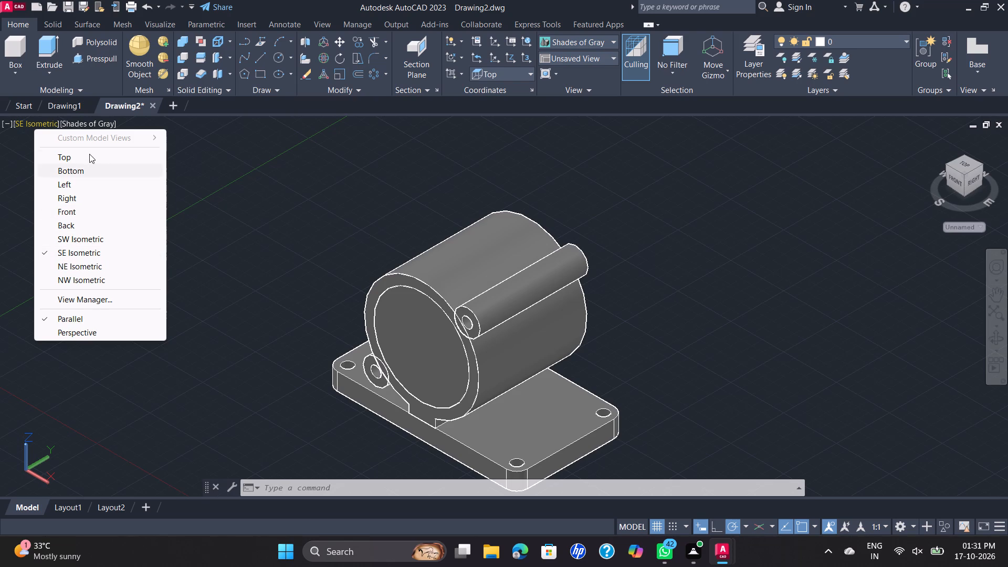
{"action": "left_click", "coordinate": [71, 157]}
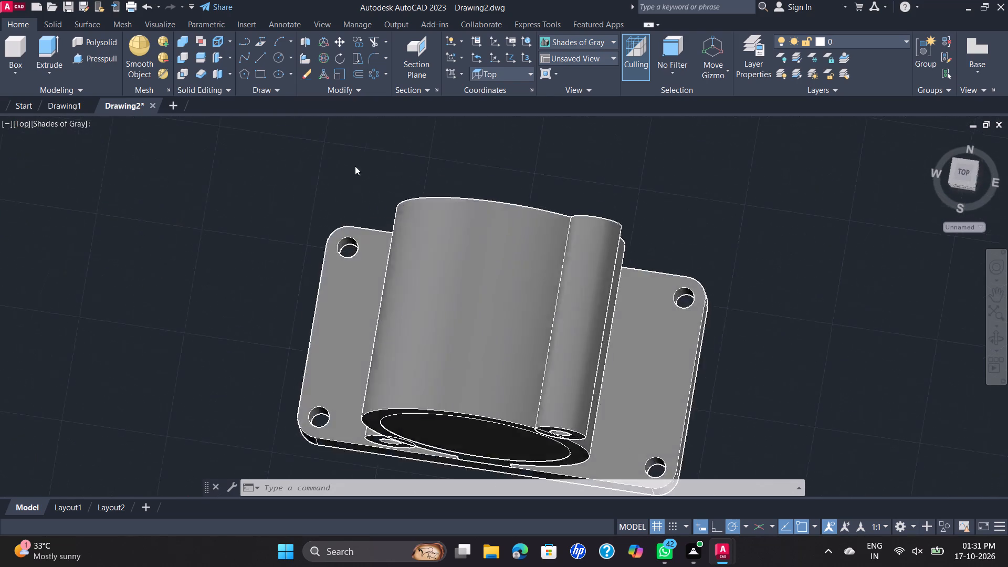
{"action": "scroll", "coordinate": [484, 177], "scroll_direction": "down", "scroll_amount": 2}
{"action": "middle_click_drag", "start_coordinate": [564, 187], "coordinate": [324, 234]}
{"action": "scroll", "coordinate": [338, 236], "scroll_direction": "up", "scroll_amount": 1}
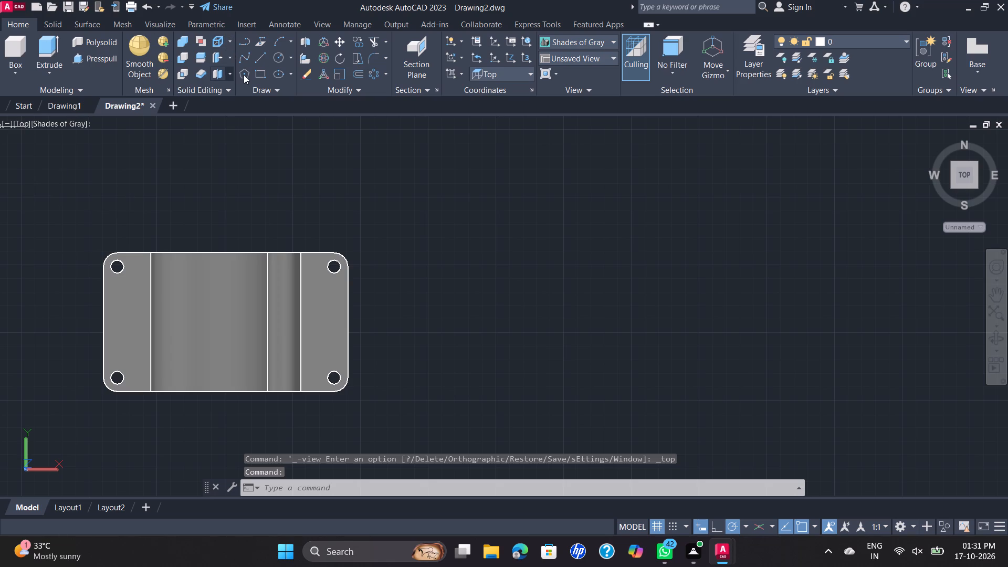
{"action": "left_click", "coordinate": [262, 71]}
{"action": "left_click", "coordinate": [474, 288]}
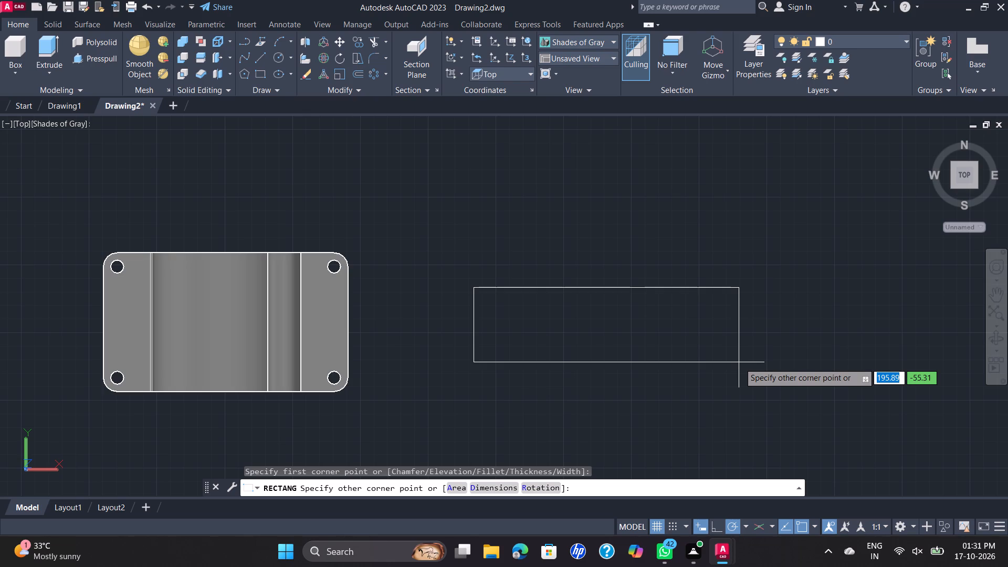
{"action": "type", "text": "134"}
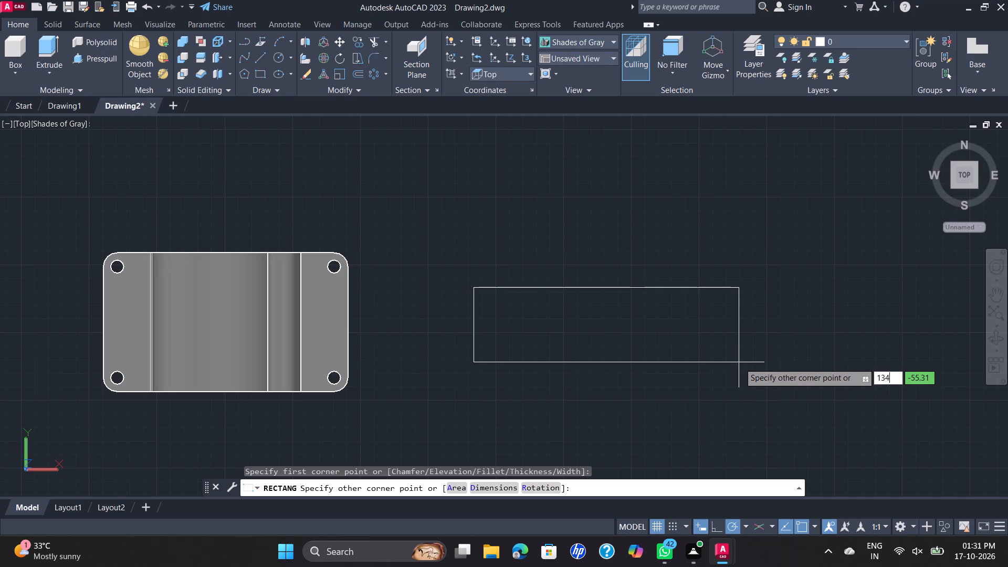
{"action": "key", "text": "Tab"}
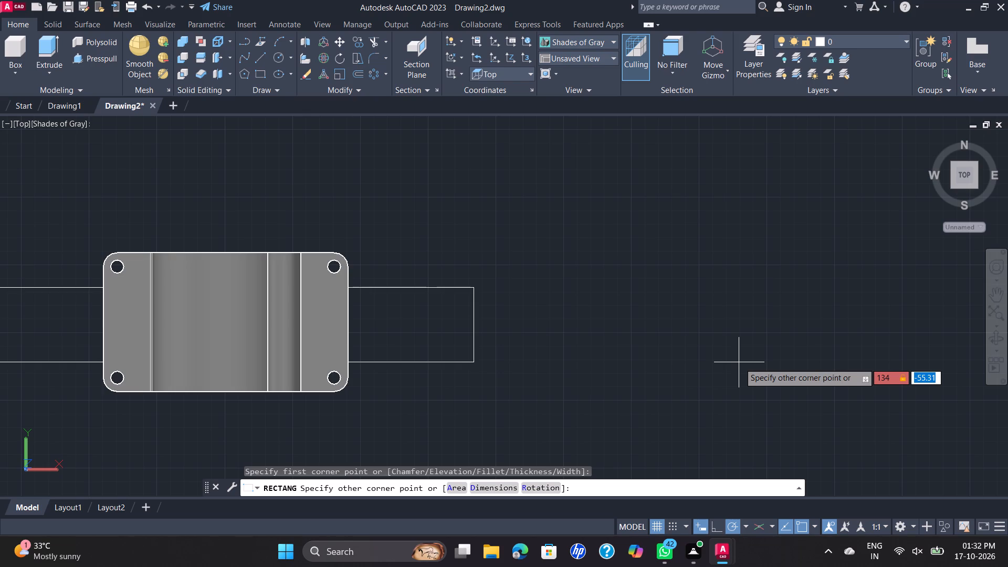
{"action": "type", "text": "94"}
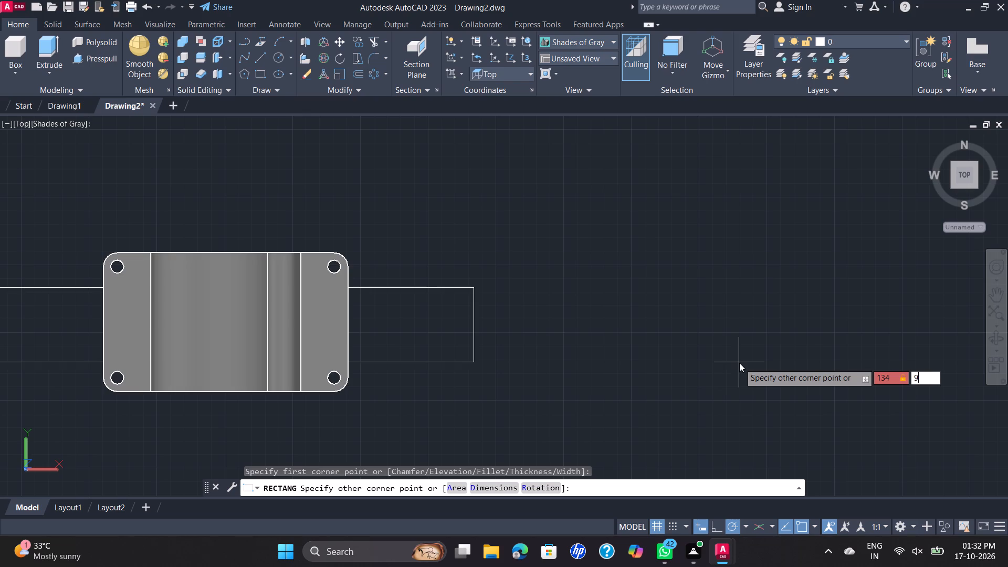
{"action": "key", "text": "Return"}
Fillet the new rectangle's upper-left corner with a 10 mm radius.
{"action": "scroll", "coordinate": [623, 182], "scroll_direction": "down", "scroll_amount": 1}
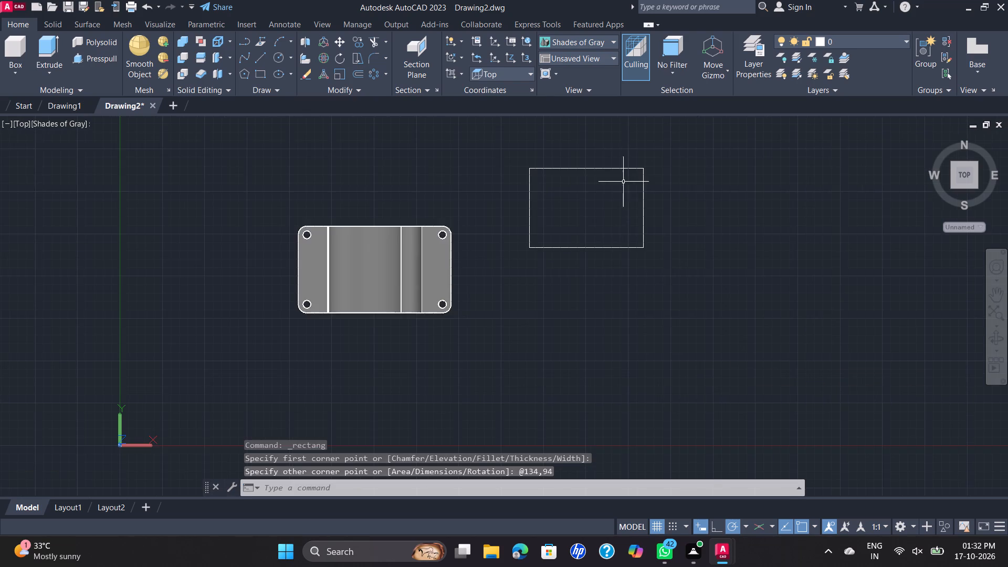
{"action": "middle_click_drag", "start_coordinate": [624, 182], "coordinate": [569, 283]}
{"action": "scroll", "coordinate": [565, 282], "scroll_direction": "up", "scroll_amount": 1}
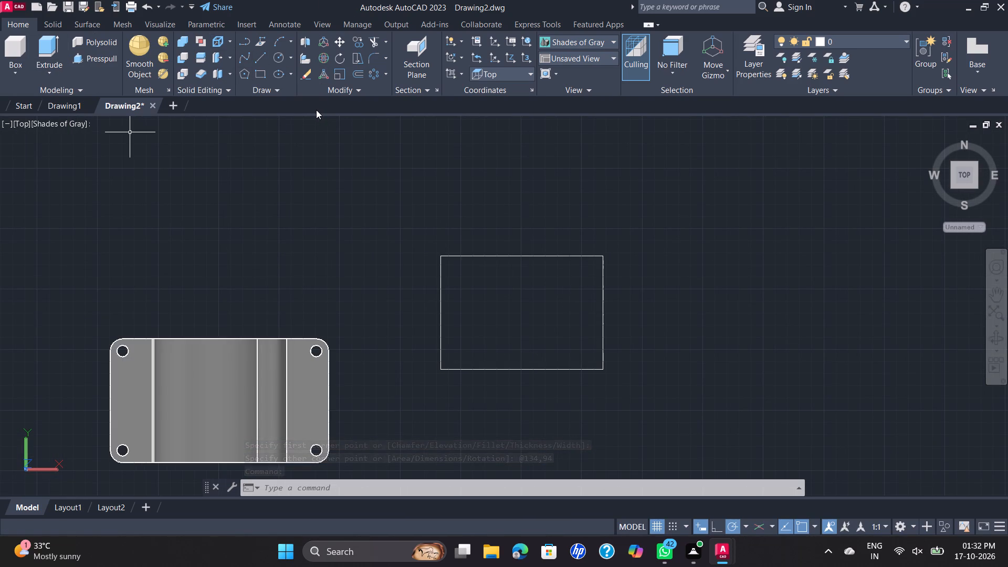
{"action": "key", "text": "f"}
{"action": "key", "text": "Return"}
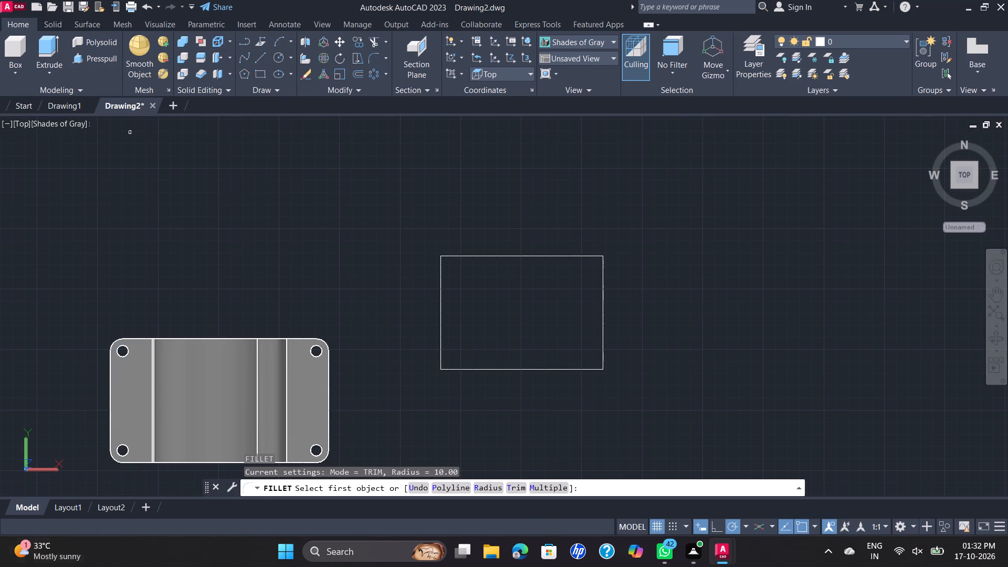
{"action": "left_click", "coordinate": [442, 309]}
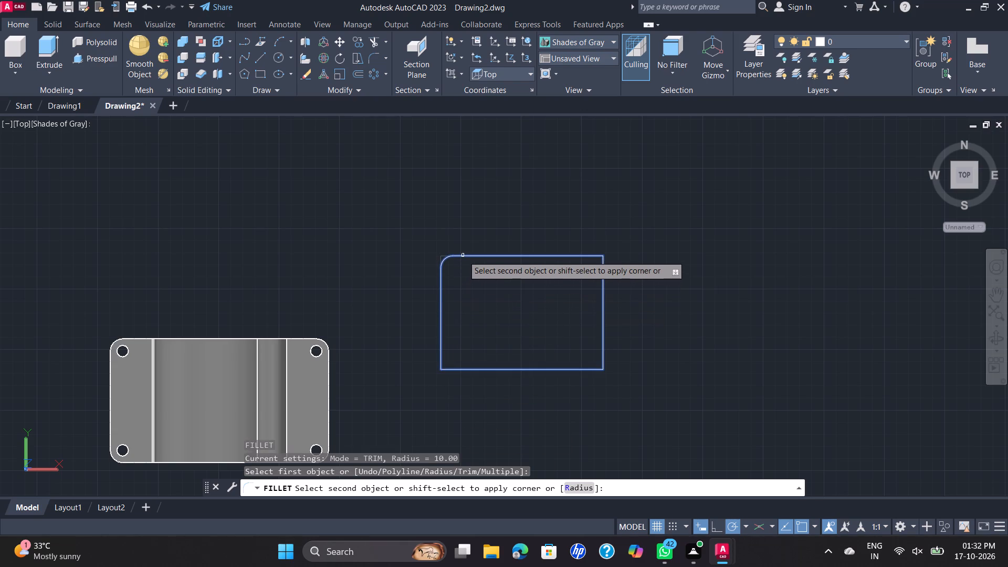
{"action": "left_click", "coordinate": [589, 488]}
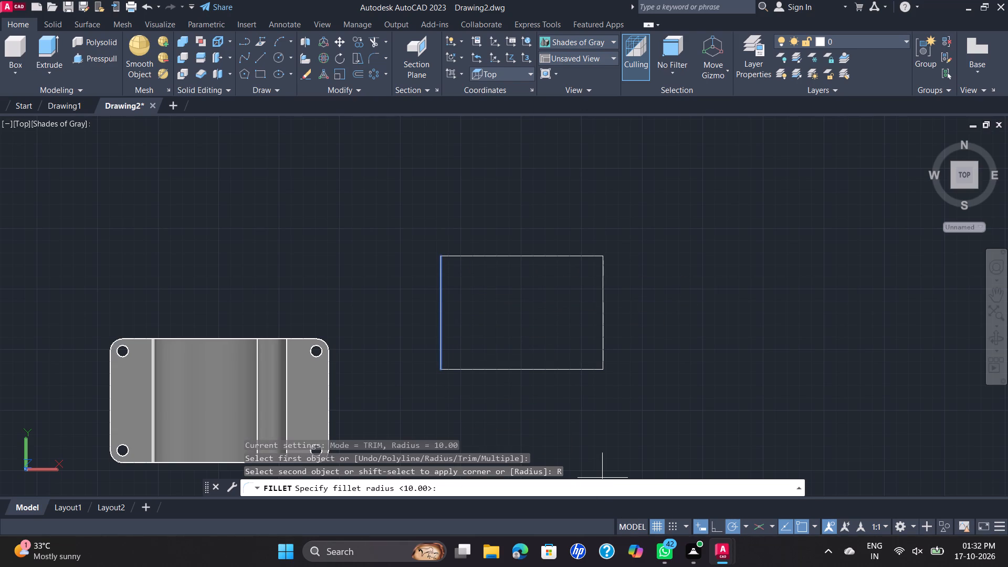
{"action": "key", "text": "1"}
{"action": "key", "text": "0"}
{"action": "key", "text": "Return"}
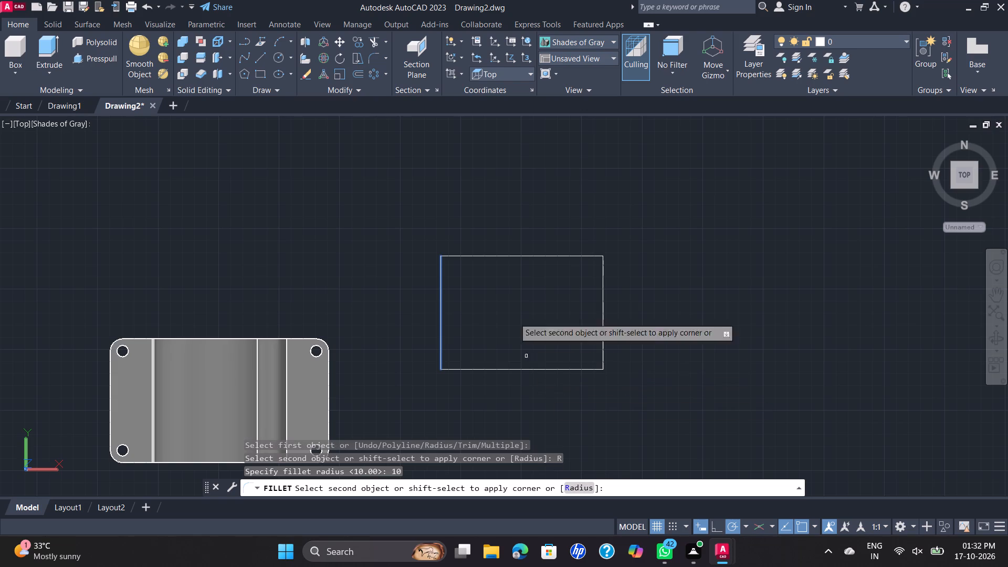
{"action": "left_click", "coordinate": [456, 257]}
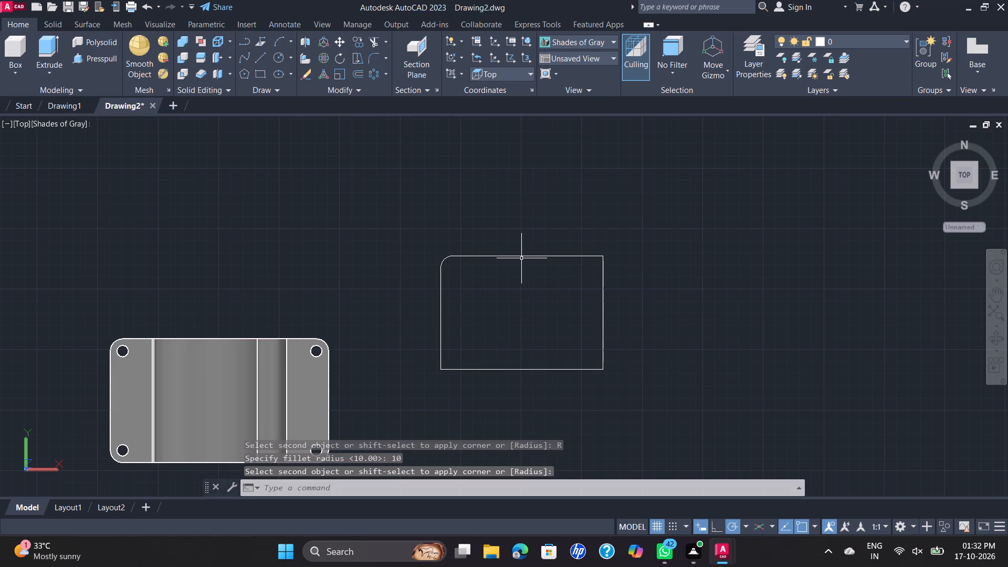
Fillet the rectangle's remaining three corners with the same 10 mm radius.
{"action": "key", "text": "space"}
{"action": "left_click", "coordinate": [603, 286]}
{"action": "left_click", "coordinate": [582, 258]}
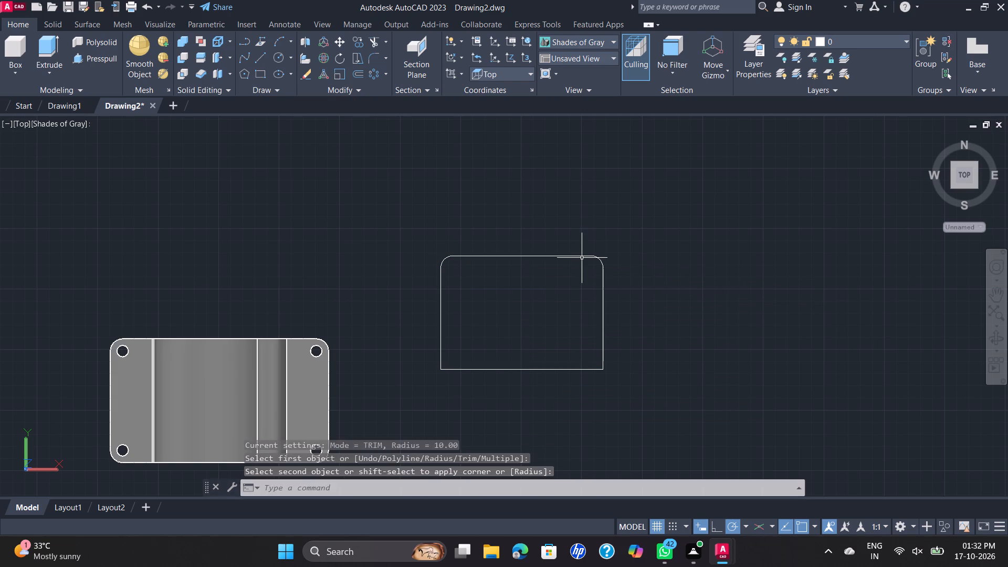
{"action": "key", "text": "space"}
{"action": "left_click", "coordinate": [510, 372]}
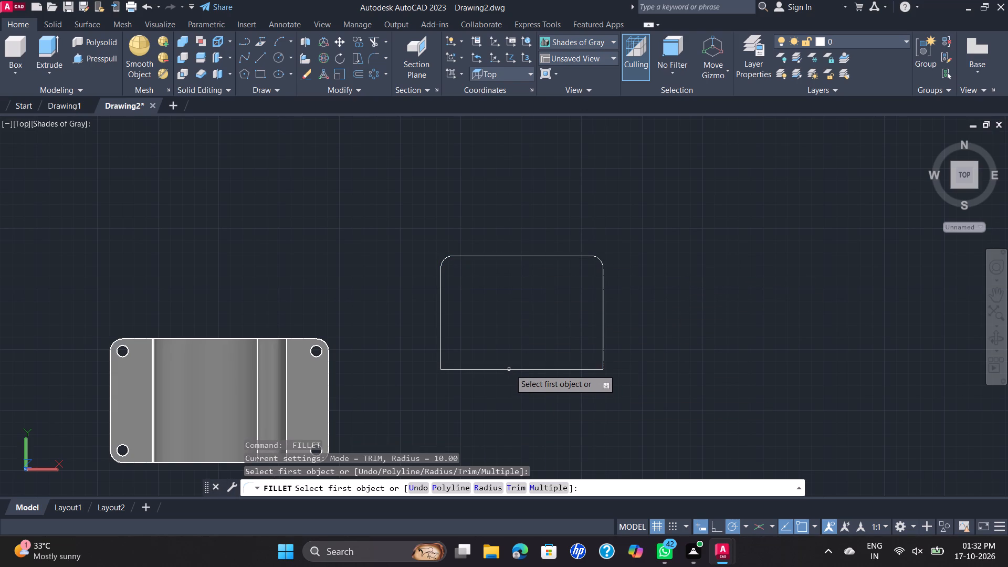
{"action": "left_click", "coordinate": [510, 369]}
{"action": "left_click", "coordinate": [440, 359]}
{"action": "key", "text": "space"}
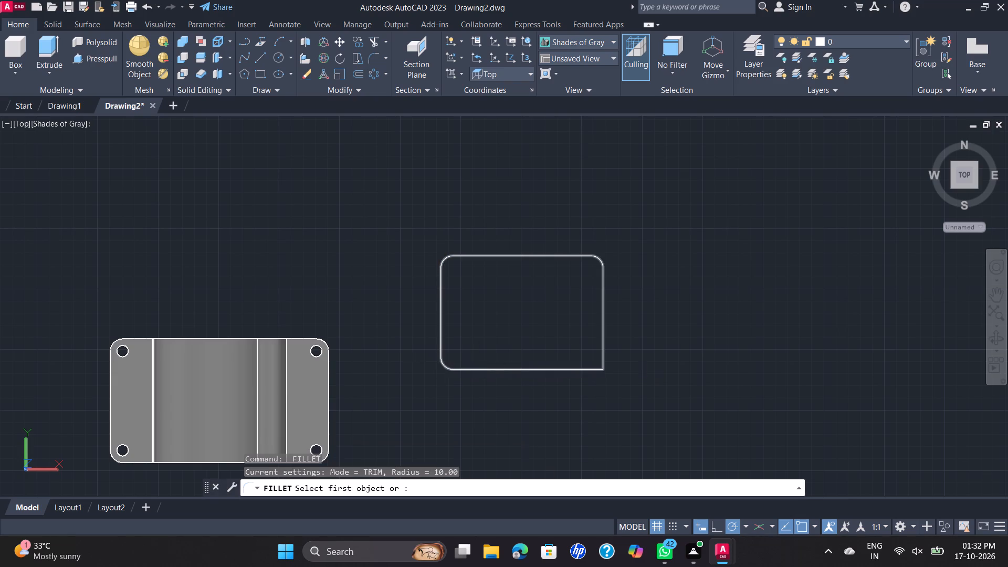
{"action": "left_click", "coordinate": [581, 369]}
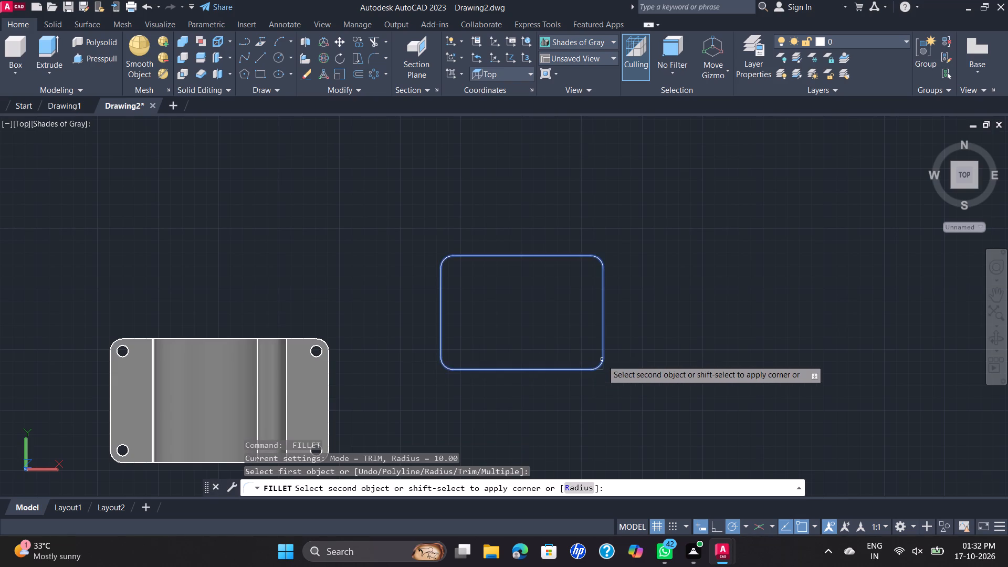
{"action": "left_click", "coordinate": [602, 360]}
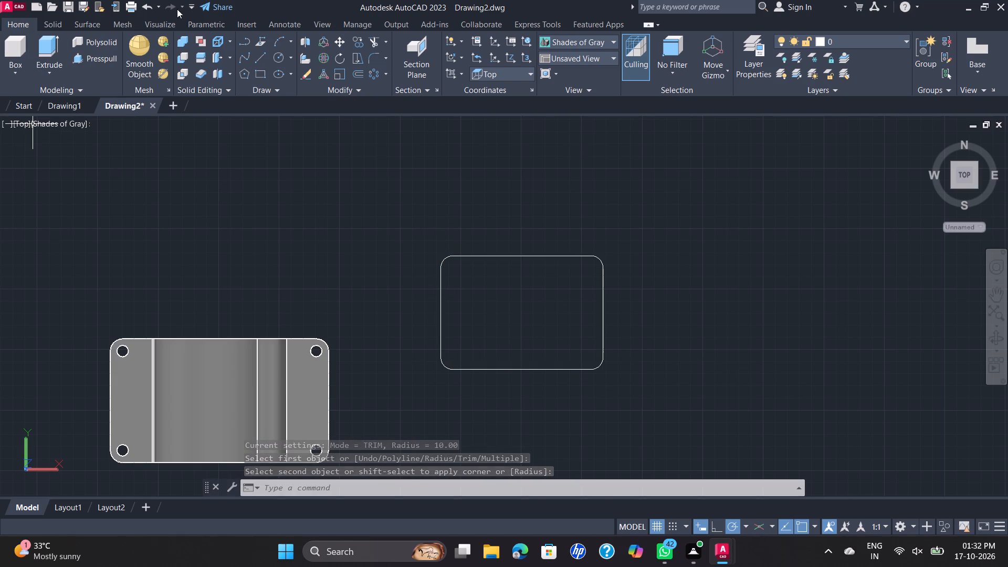
Draw a 3 mm radius circle centred on the arc centre of the rectangle's upper-left rounded corner.
{"action": "left_click", "coordinate": [280, 56]}
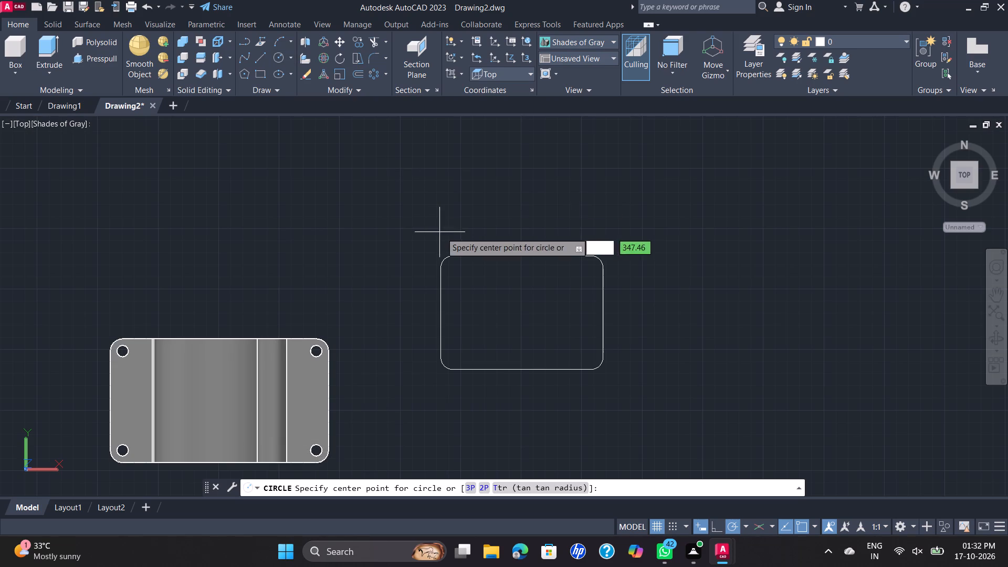
{"action": "left_click", "coordinate": [452, 270]}
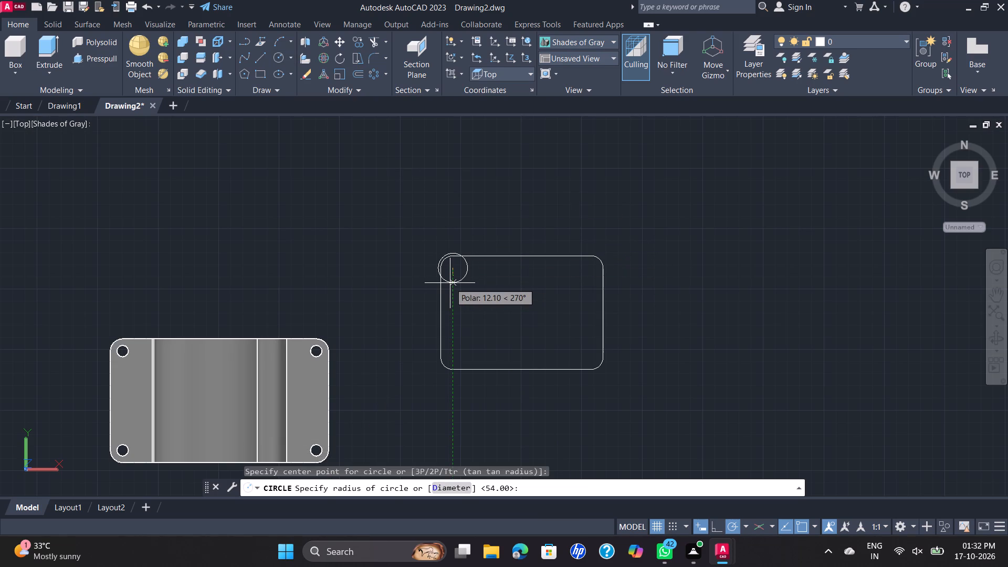
{"action": "key", "text": "3"}
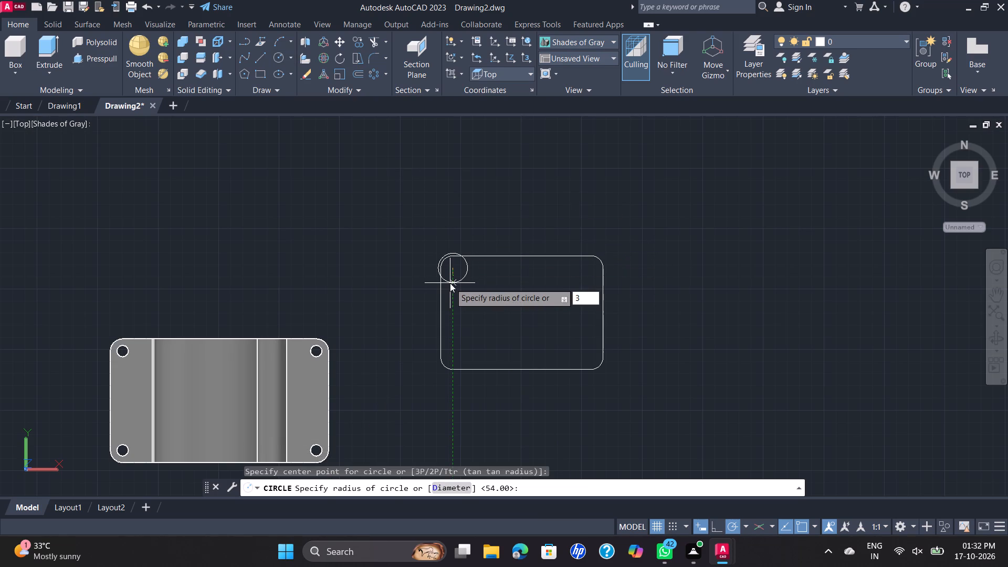
{"action": "key", "text": "Return"}
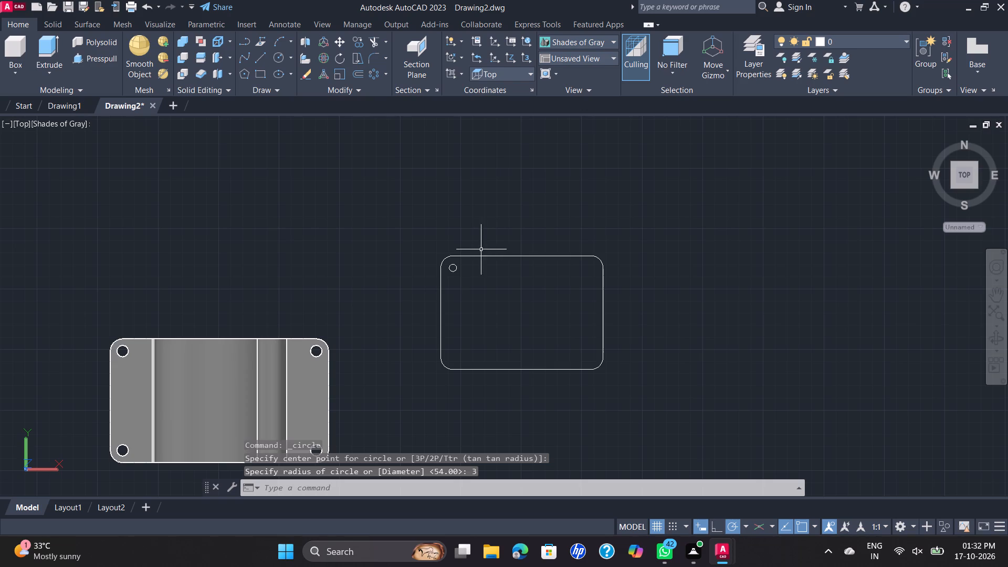
Copy the small corner circle from its centre to the arc centres of the other three rounded corners.
{"action": "left_click", "coordinate": [455, 267]}
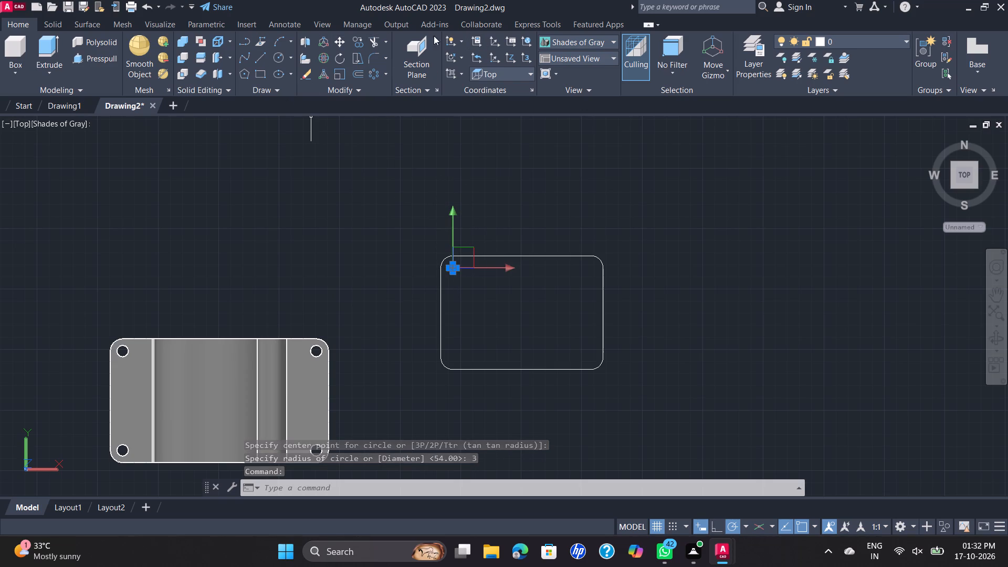
{"action": "left_click", "coordinate": [358, 41]}
{"action": "scroll", "coordinate": [470, 185], "scroll_direction": "up", "scroll_amount": 3}
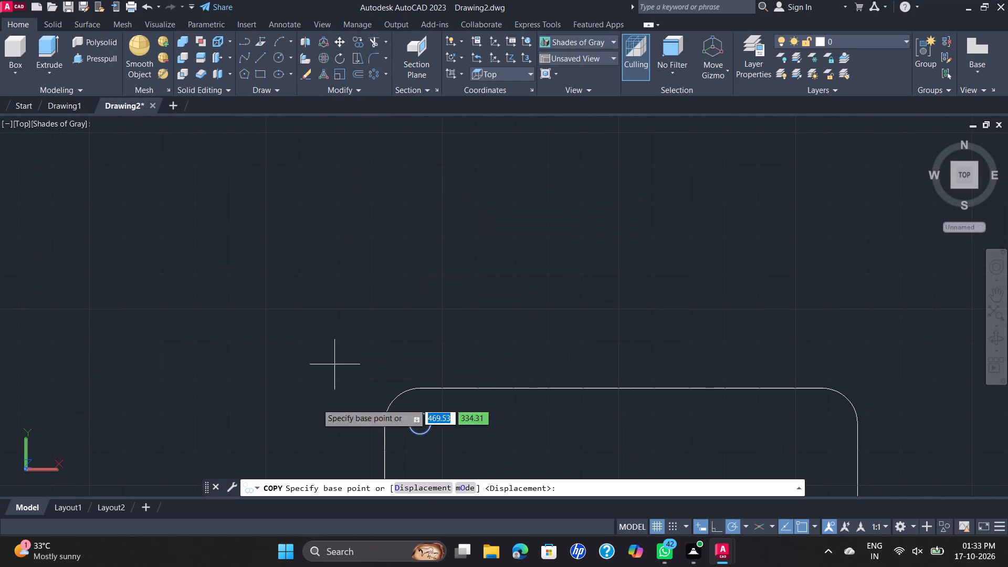
{"action": "left_click", "coordinate": [421, 426]}
{"action": "scroll", "coordinate": [572, 419], "scroll_direction": "down", "scroll_amount": 3}
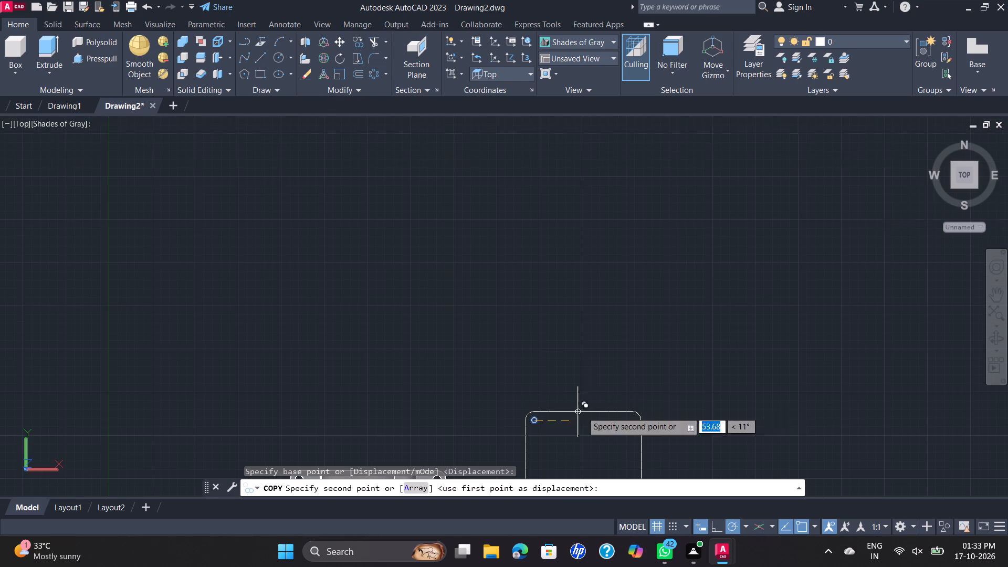
{"action": "left_click", "coordinate": [631, 423]}
{"action": "middle_click_drag", "start_coordinate": [631, 423], "coordinate": [606, 253]}
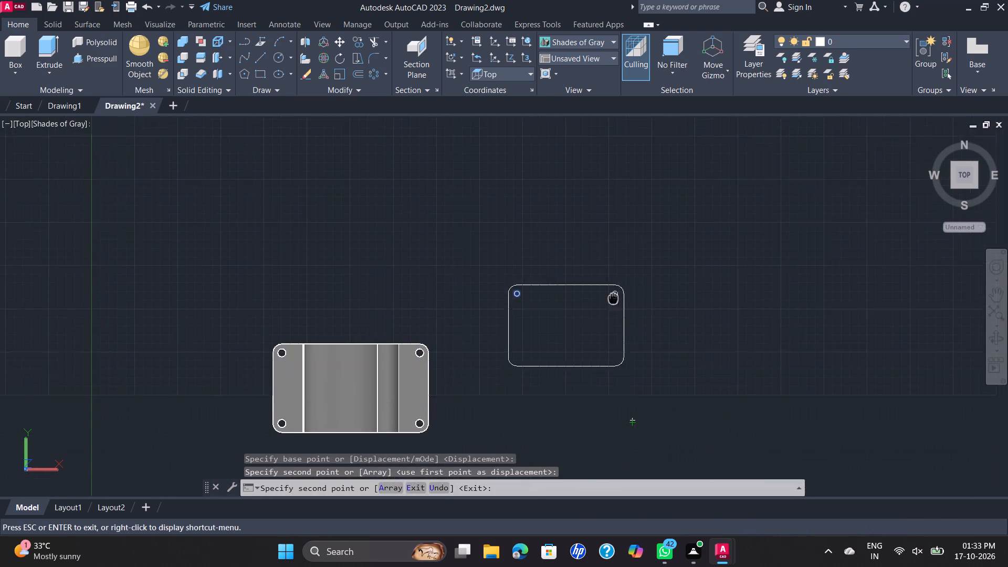
{"action": "middle_click_drag", "start_coordinate": [606, 253], "coordinate": [602, 241]}
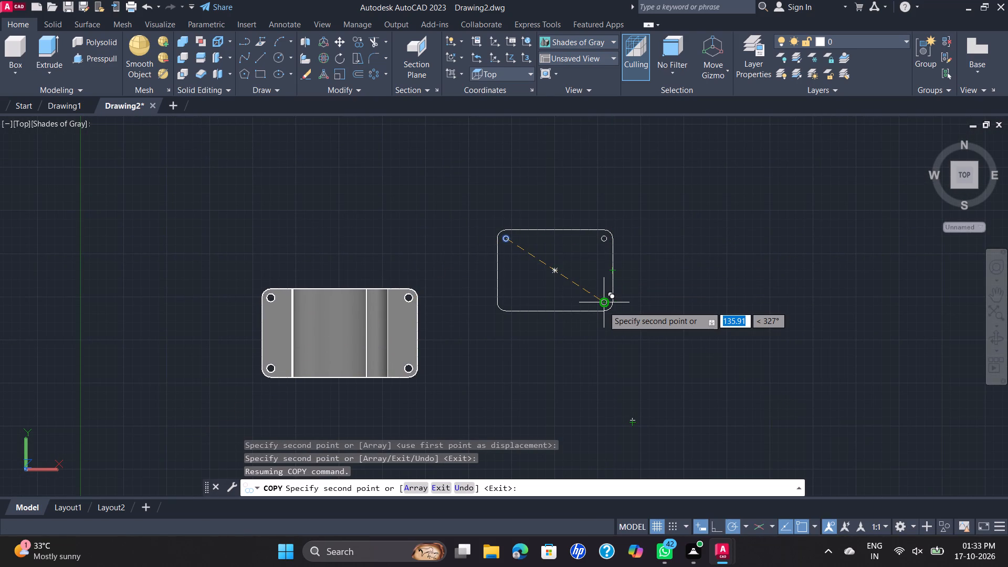
{"action": "scroll", "coordinate": [603, 306], "scroll_direction": "up", "scroll_amount": 1}
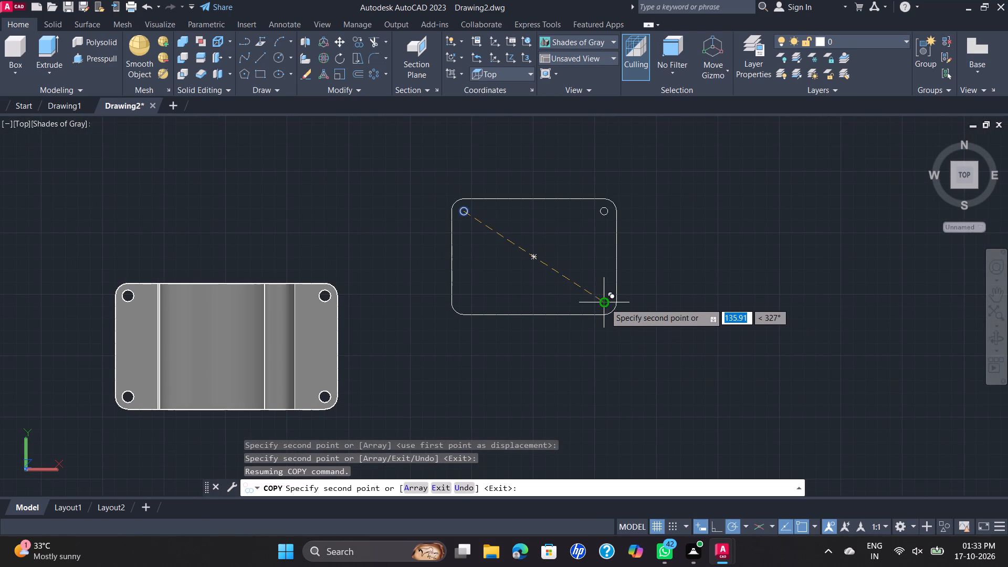
{"action": "left_click", "coordinate": [604, 303]}
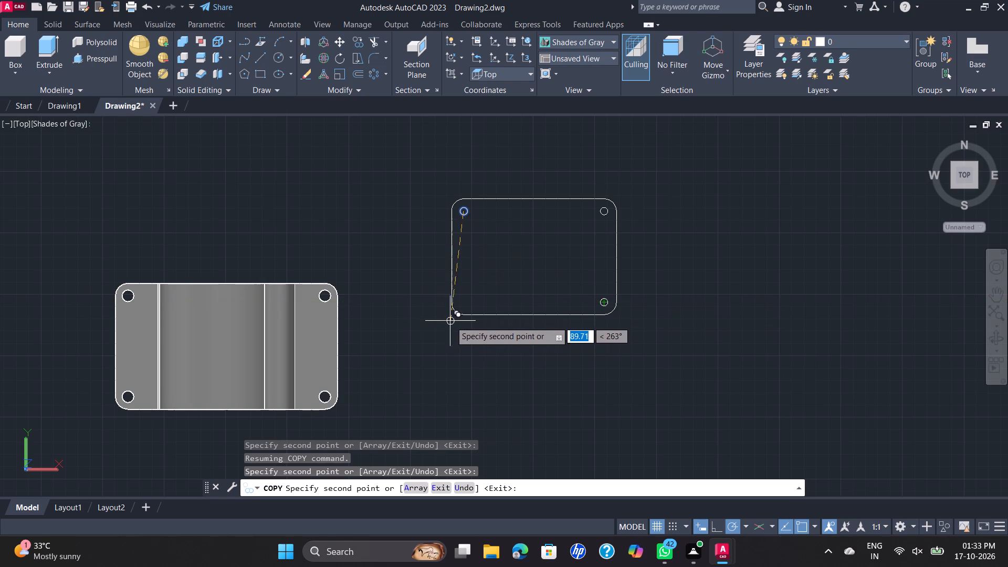
{"action": "left_click", "coordinate": [466, 301]}
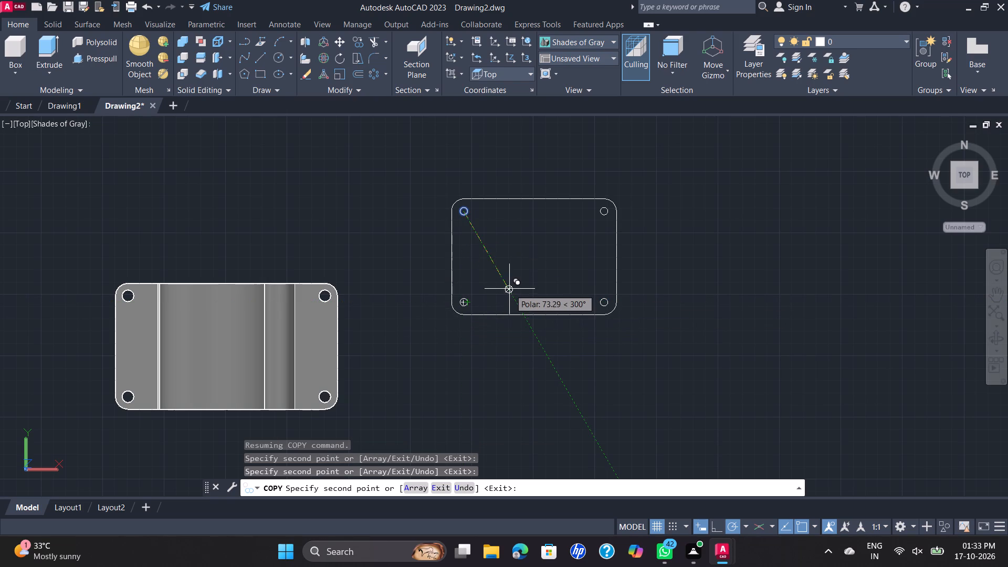
{"action": "key", "text": "Escape"}
{"action": "scroll", "coordinate": [506, 260], "scroll_direction": "down", "scroll_amount": 1}
{"action": "middle_click_drag", "start_coordinate": [506, 258], "coordinate": [491, 275]}
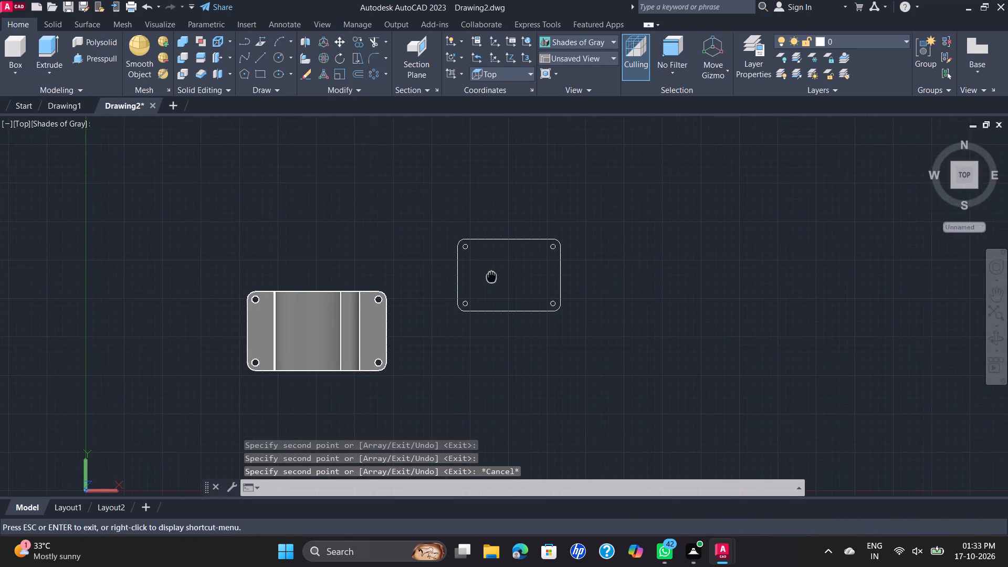
{"action": "scroll", "coordinate": [484, 277], "scroll_direction": "up", "scroll_amount": 2}
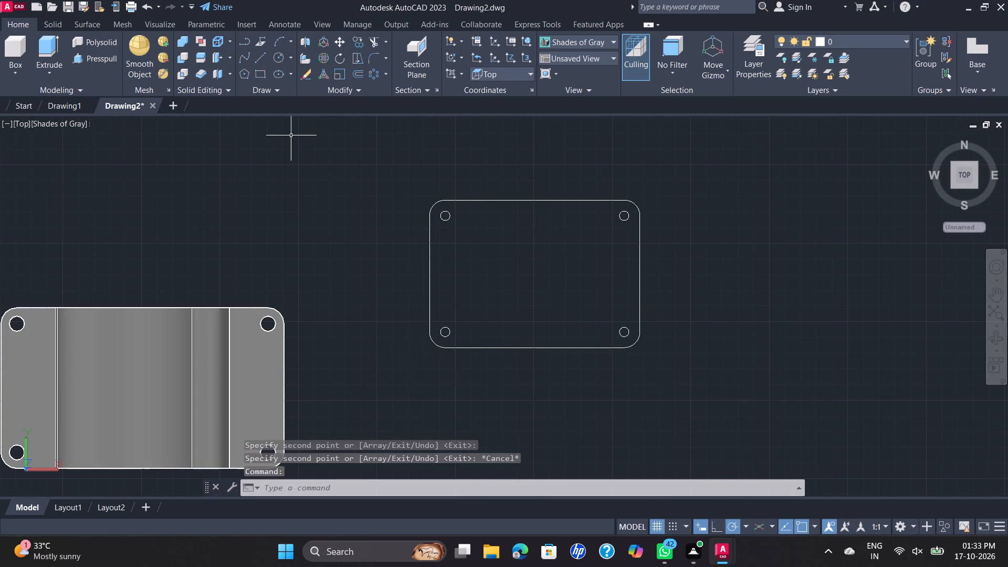
Switch the model to the SE Isometric view.
{"action": "left_click", "coordinate": [19, 121]}
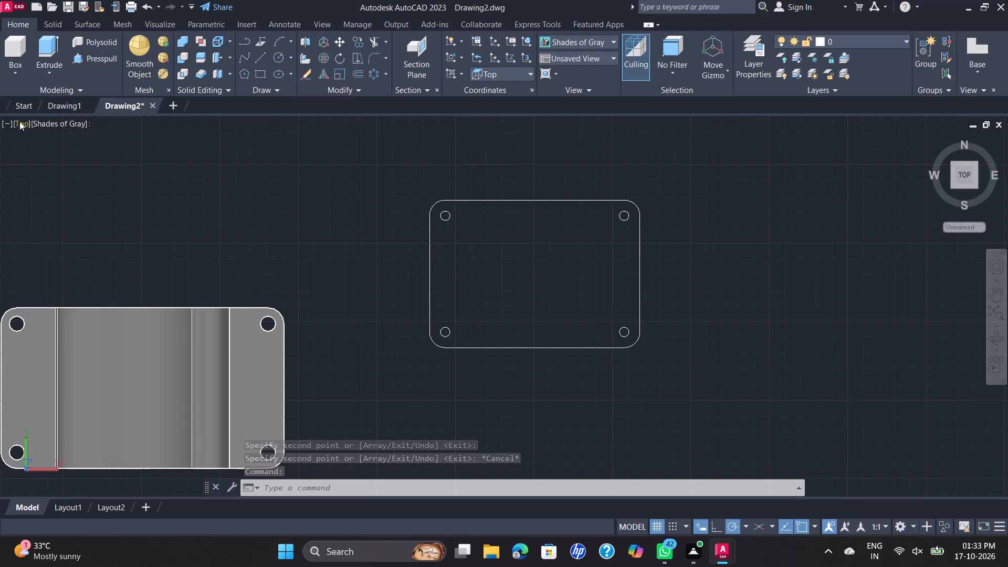
{"action": "left_click", "coordinate": [97, 256]}
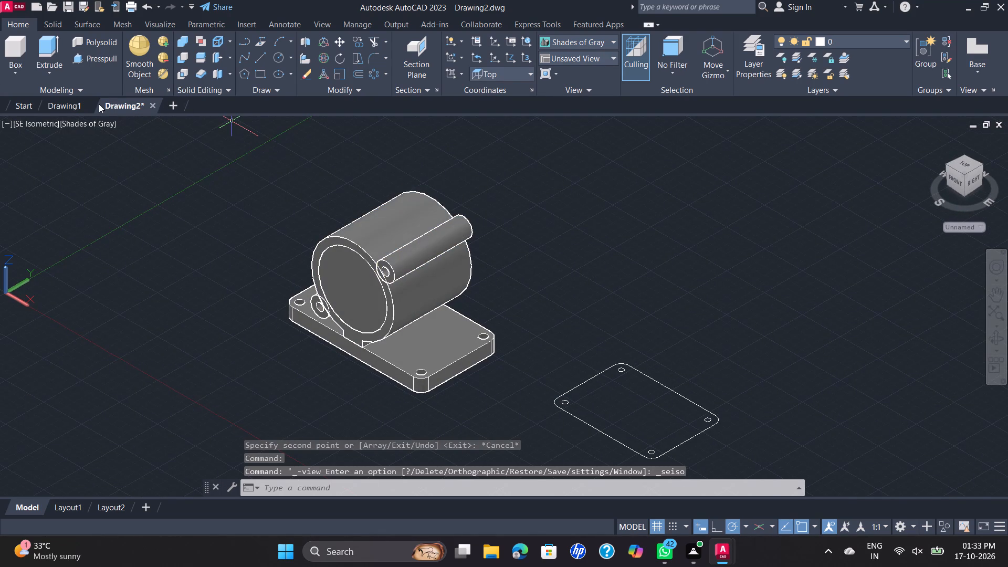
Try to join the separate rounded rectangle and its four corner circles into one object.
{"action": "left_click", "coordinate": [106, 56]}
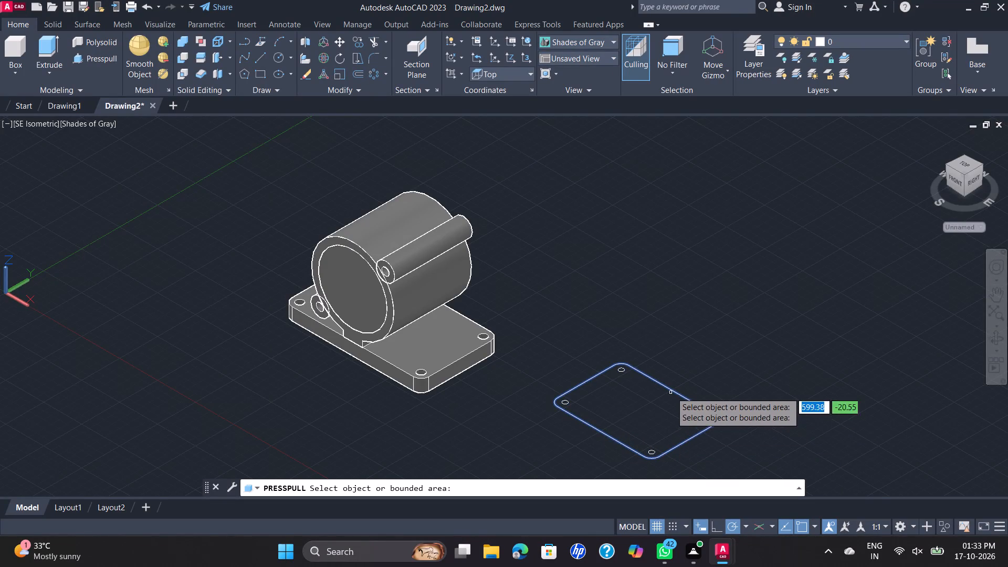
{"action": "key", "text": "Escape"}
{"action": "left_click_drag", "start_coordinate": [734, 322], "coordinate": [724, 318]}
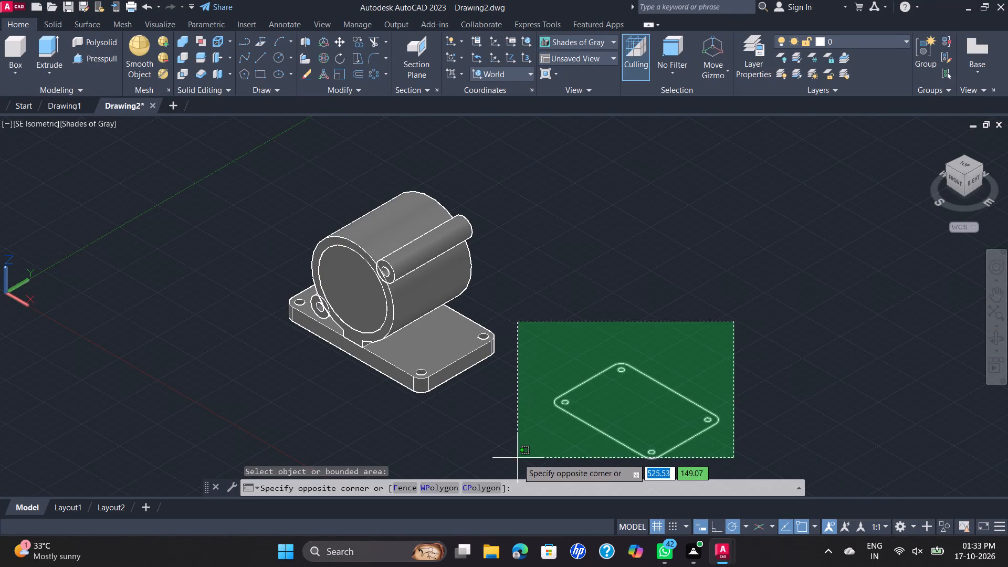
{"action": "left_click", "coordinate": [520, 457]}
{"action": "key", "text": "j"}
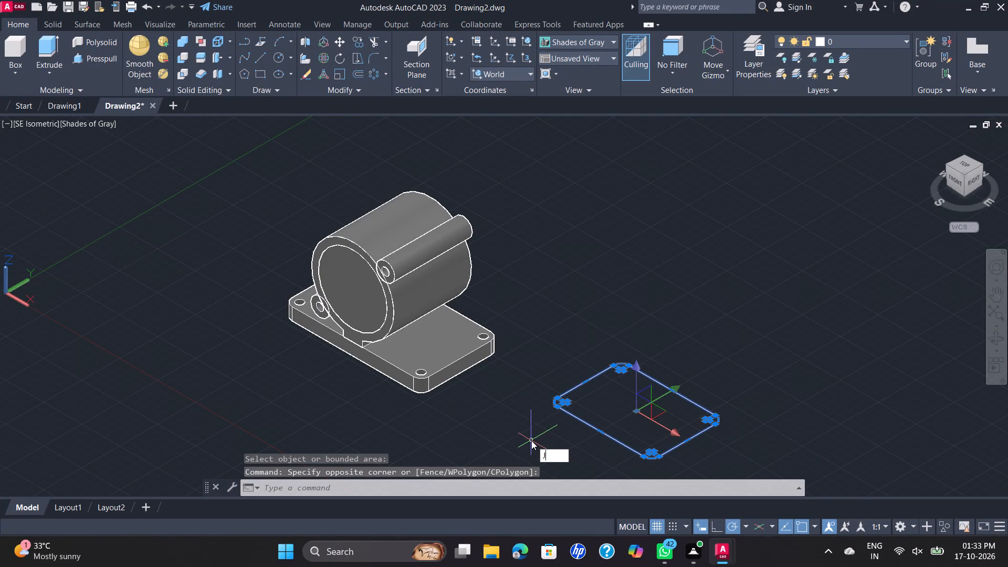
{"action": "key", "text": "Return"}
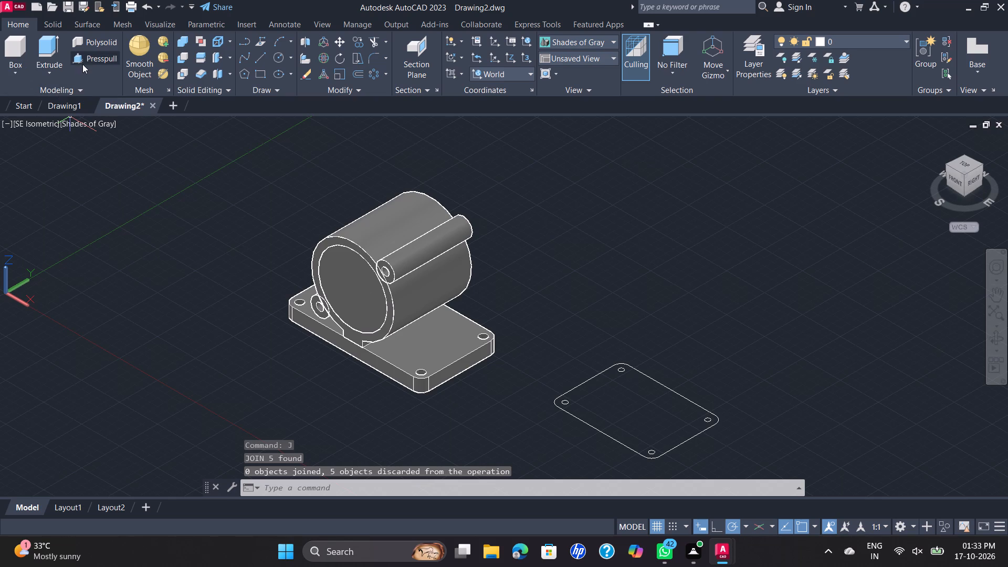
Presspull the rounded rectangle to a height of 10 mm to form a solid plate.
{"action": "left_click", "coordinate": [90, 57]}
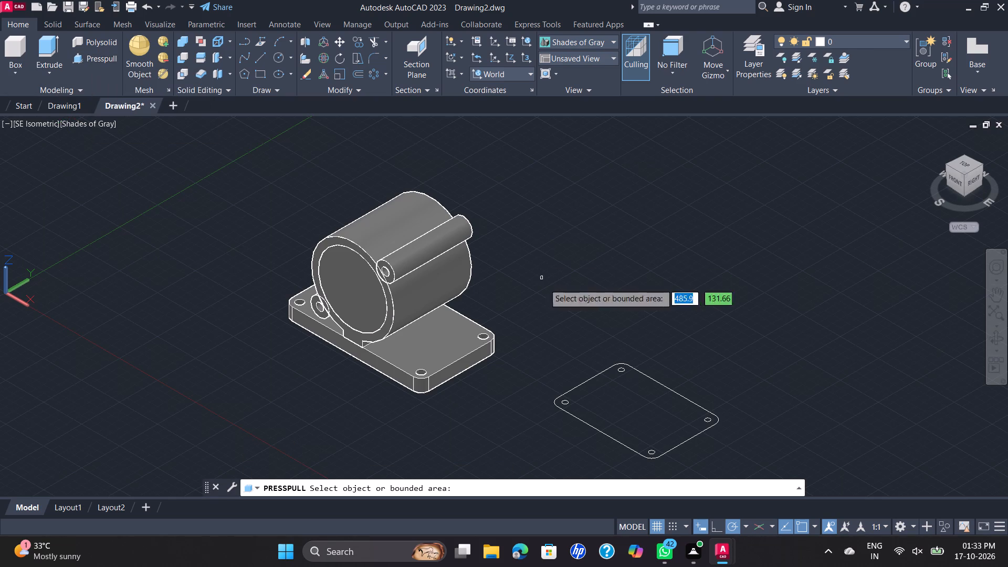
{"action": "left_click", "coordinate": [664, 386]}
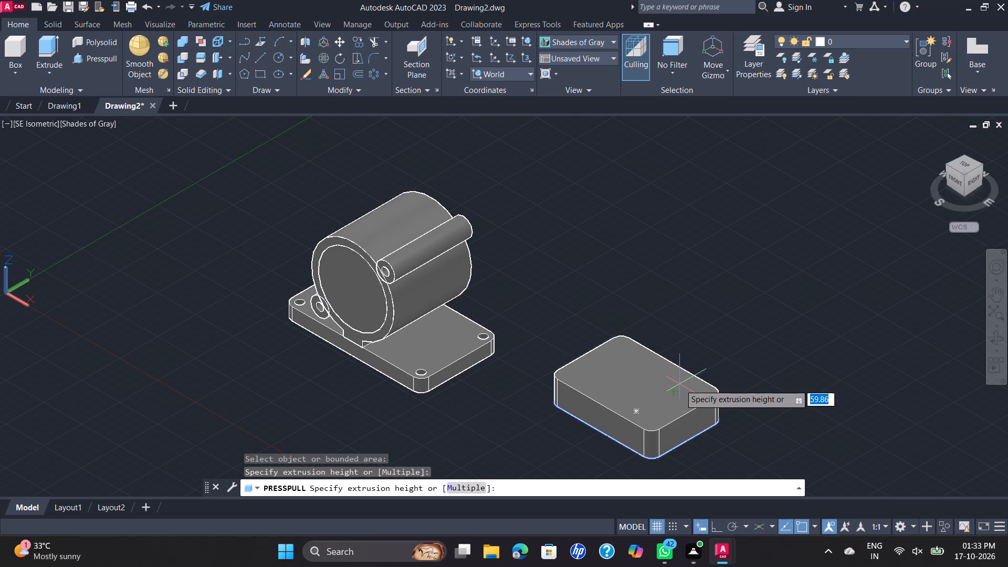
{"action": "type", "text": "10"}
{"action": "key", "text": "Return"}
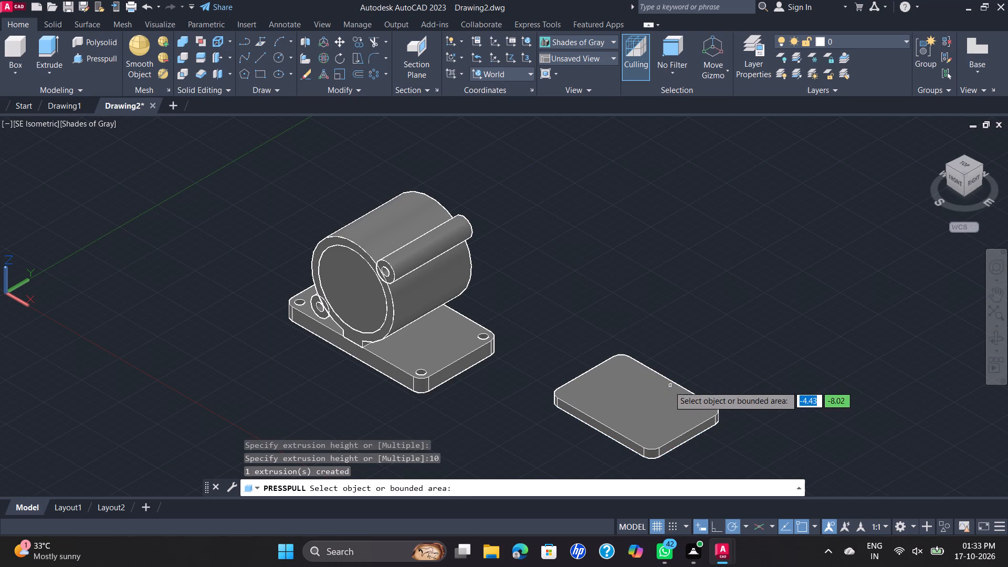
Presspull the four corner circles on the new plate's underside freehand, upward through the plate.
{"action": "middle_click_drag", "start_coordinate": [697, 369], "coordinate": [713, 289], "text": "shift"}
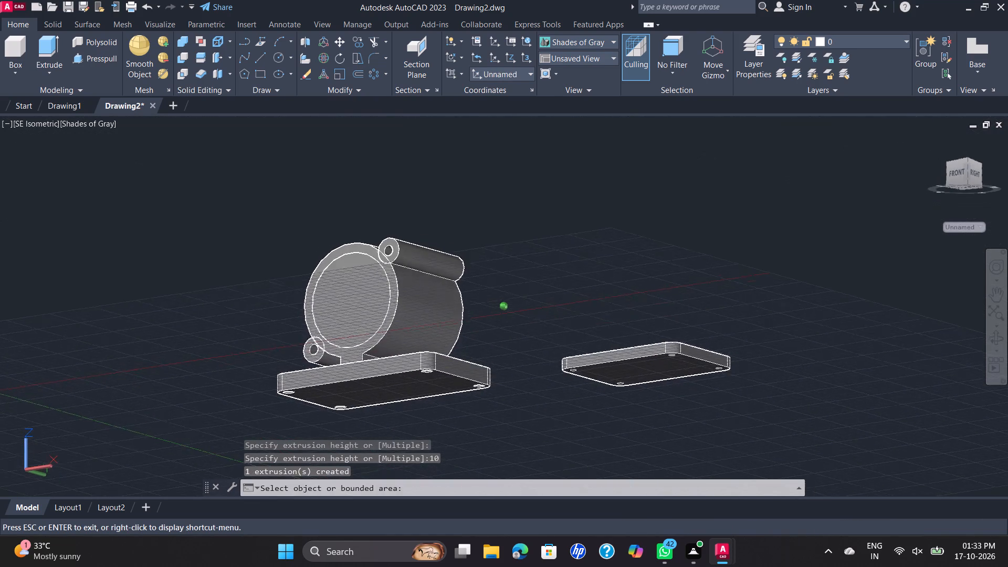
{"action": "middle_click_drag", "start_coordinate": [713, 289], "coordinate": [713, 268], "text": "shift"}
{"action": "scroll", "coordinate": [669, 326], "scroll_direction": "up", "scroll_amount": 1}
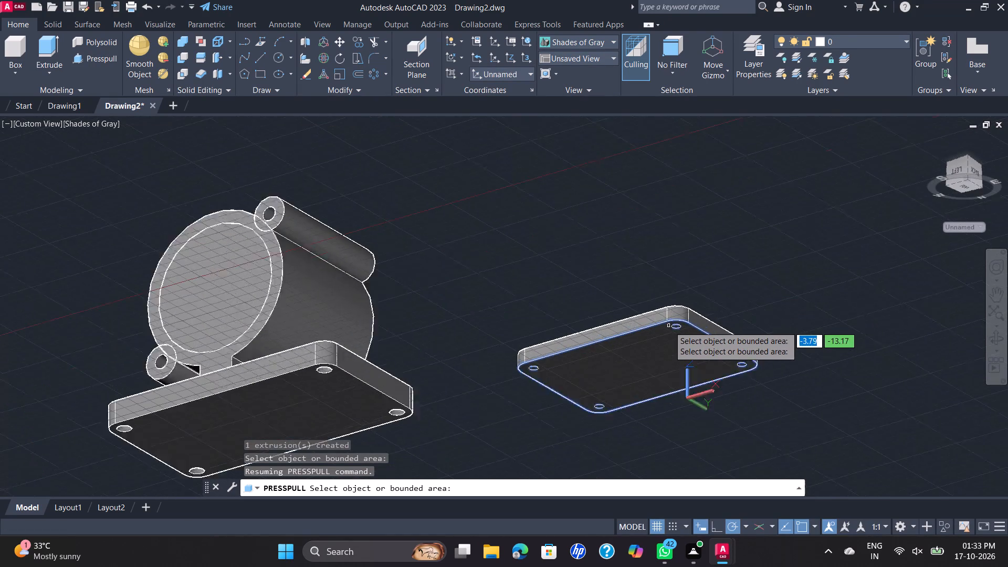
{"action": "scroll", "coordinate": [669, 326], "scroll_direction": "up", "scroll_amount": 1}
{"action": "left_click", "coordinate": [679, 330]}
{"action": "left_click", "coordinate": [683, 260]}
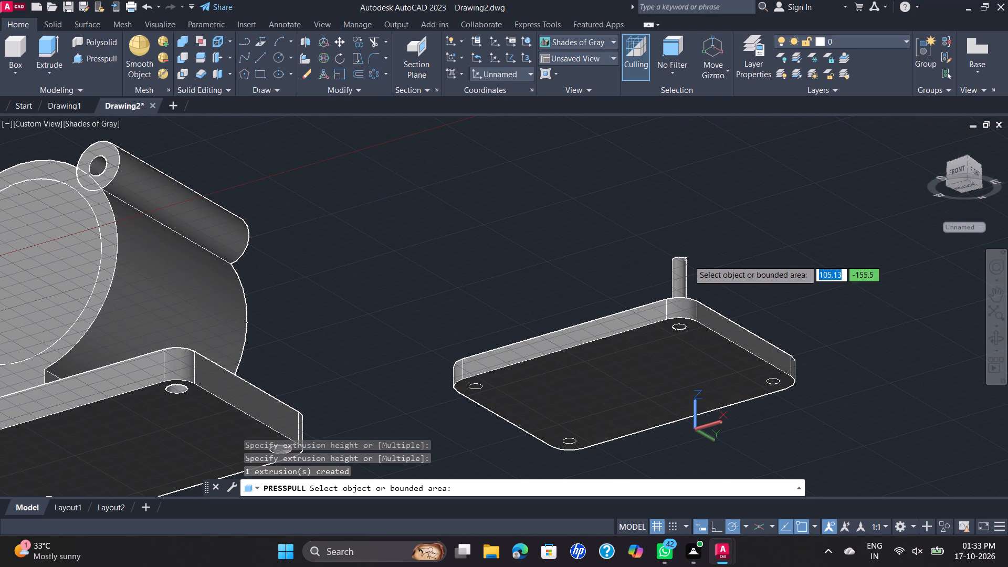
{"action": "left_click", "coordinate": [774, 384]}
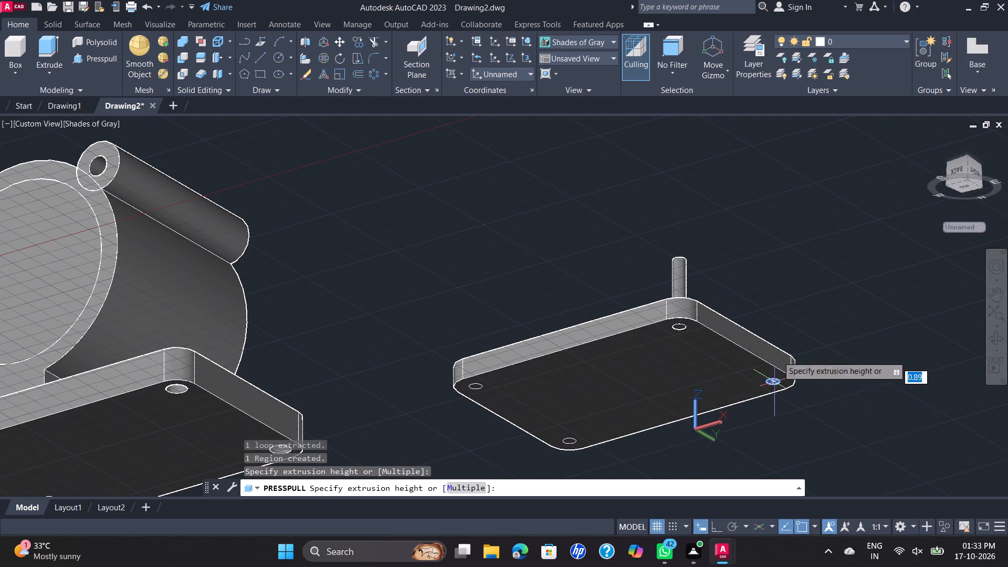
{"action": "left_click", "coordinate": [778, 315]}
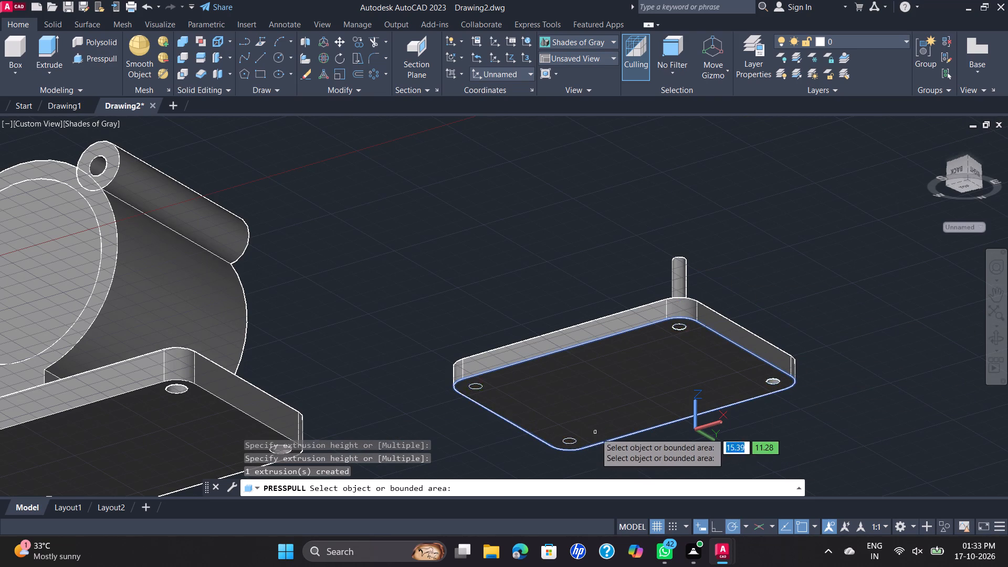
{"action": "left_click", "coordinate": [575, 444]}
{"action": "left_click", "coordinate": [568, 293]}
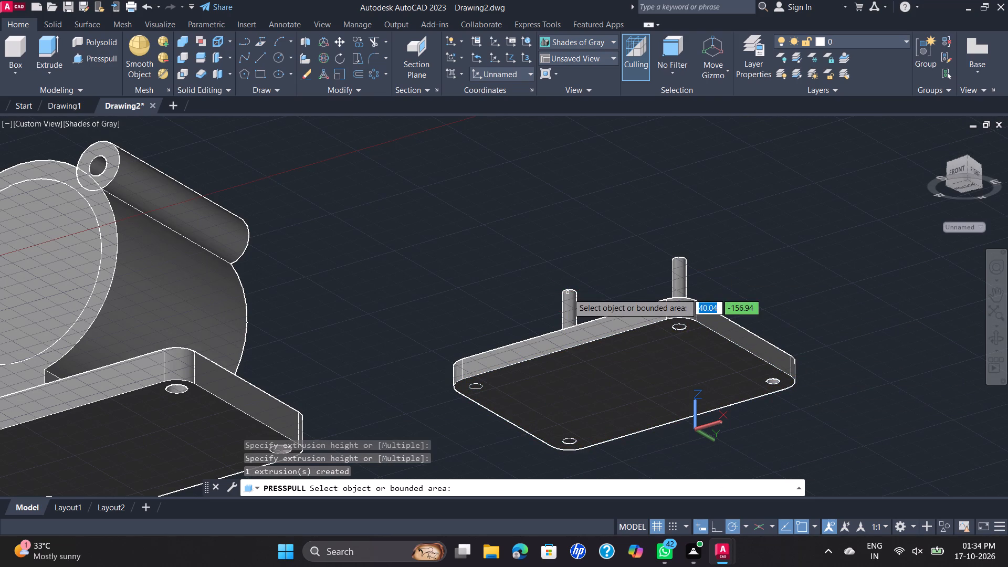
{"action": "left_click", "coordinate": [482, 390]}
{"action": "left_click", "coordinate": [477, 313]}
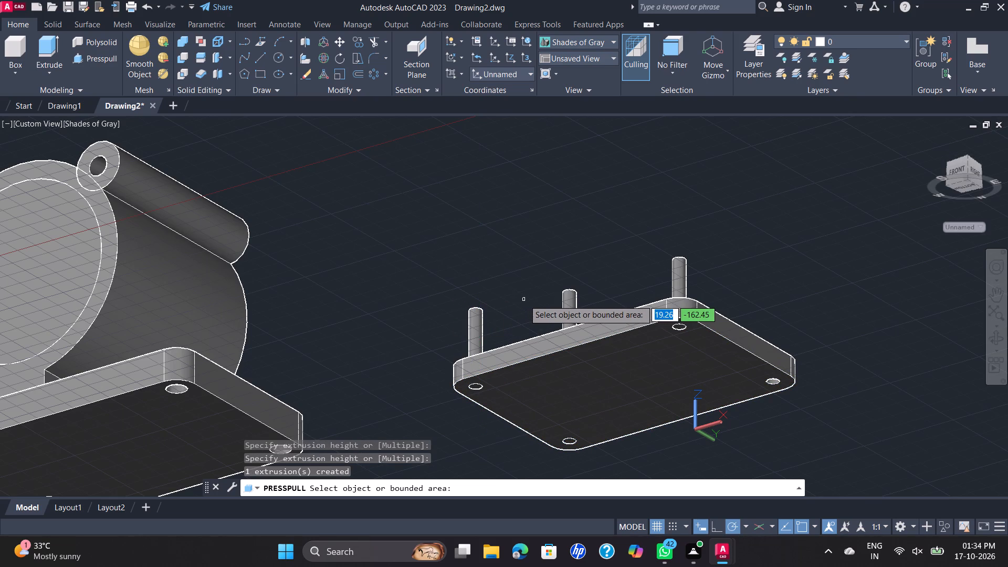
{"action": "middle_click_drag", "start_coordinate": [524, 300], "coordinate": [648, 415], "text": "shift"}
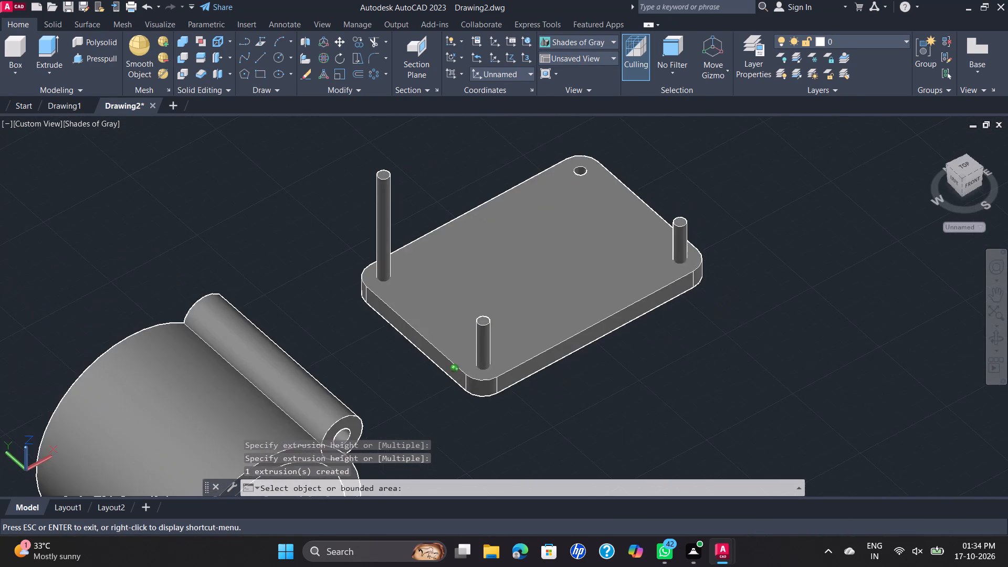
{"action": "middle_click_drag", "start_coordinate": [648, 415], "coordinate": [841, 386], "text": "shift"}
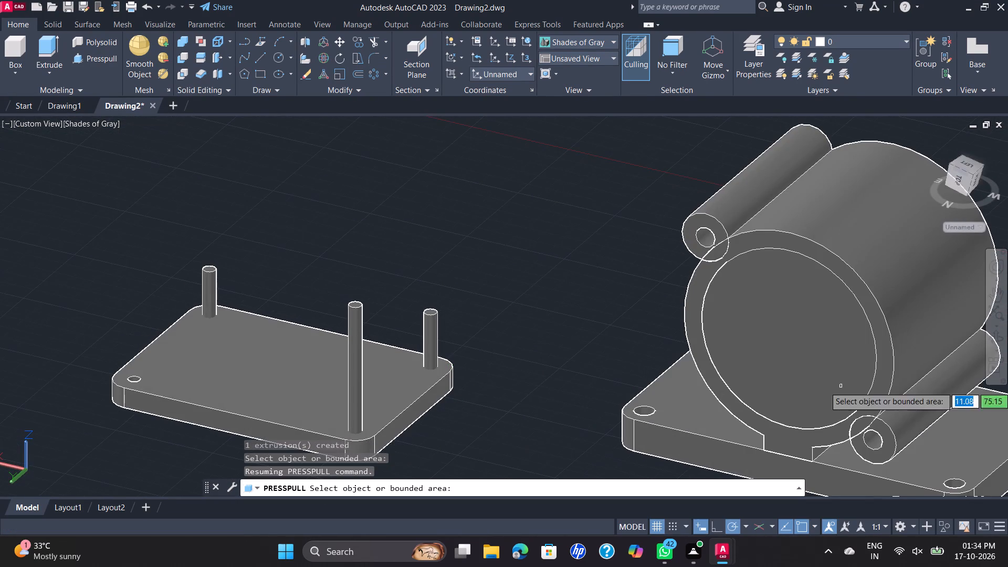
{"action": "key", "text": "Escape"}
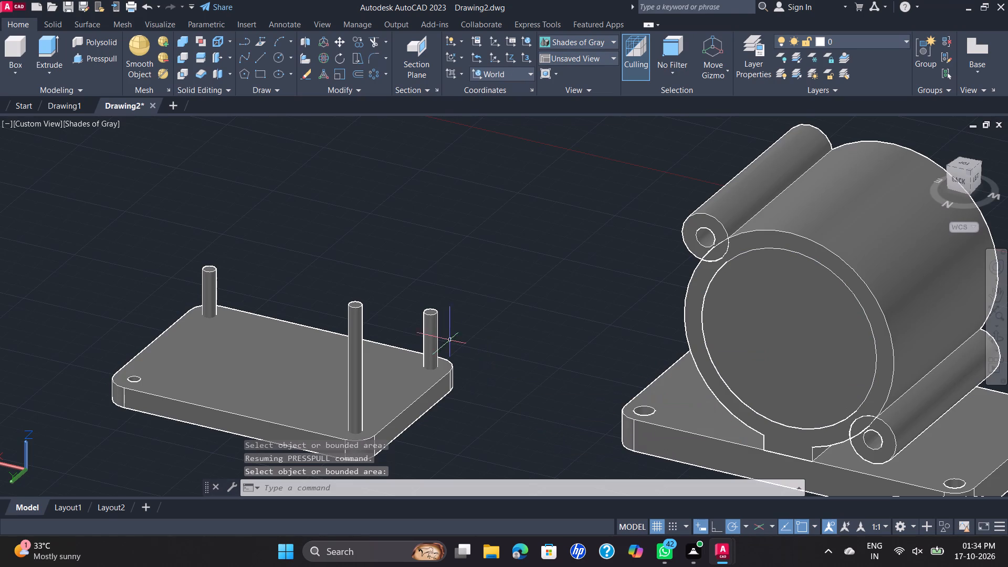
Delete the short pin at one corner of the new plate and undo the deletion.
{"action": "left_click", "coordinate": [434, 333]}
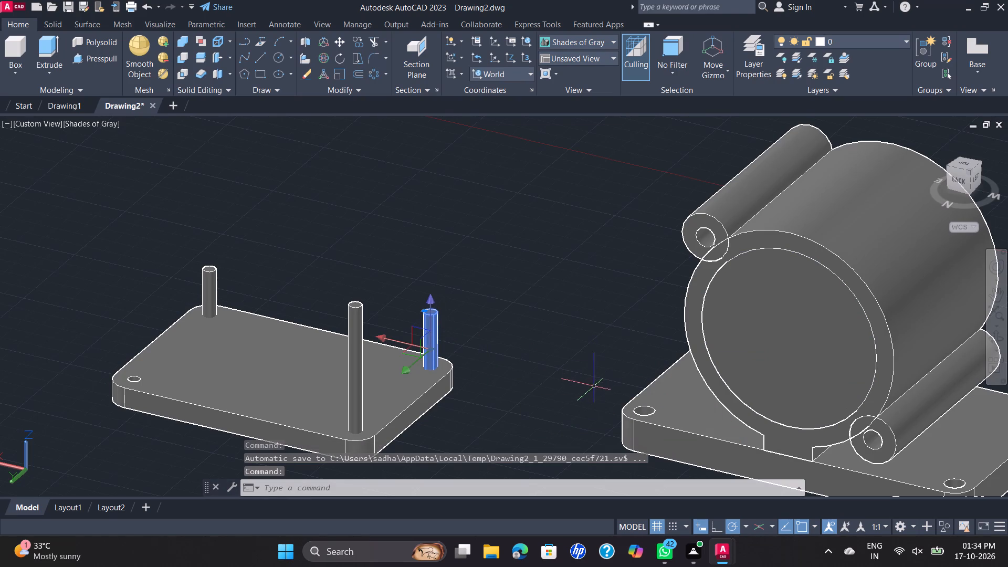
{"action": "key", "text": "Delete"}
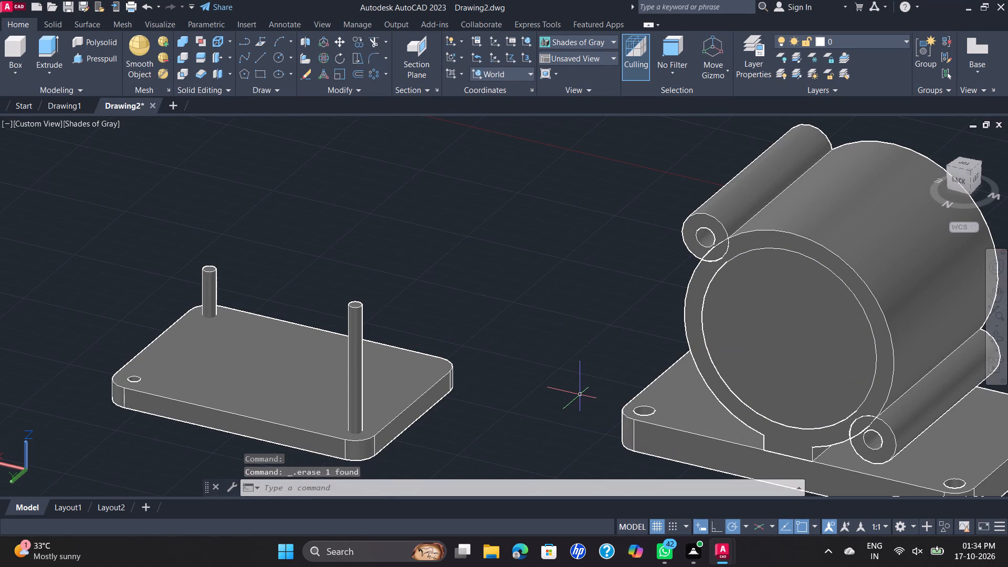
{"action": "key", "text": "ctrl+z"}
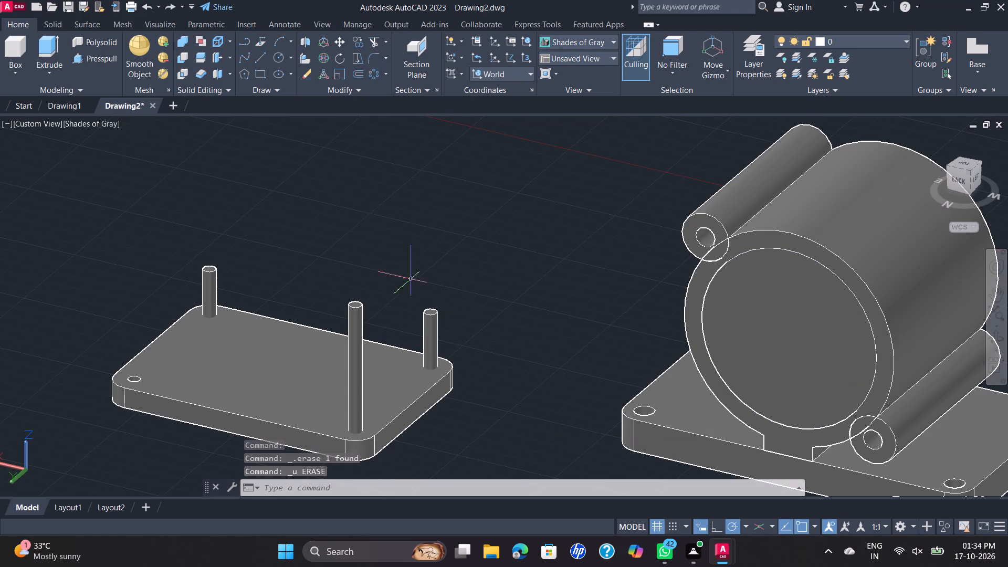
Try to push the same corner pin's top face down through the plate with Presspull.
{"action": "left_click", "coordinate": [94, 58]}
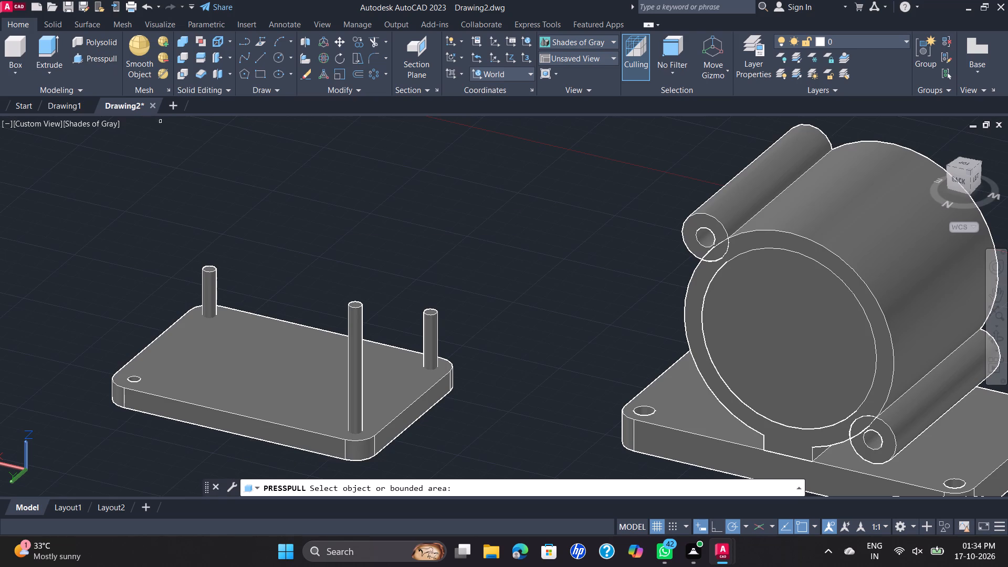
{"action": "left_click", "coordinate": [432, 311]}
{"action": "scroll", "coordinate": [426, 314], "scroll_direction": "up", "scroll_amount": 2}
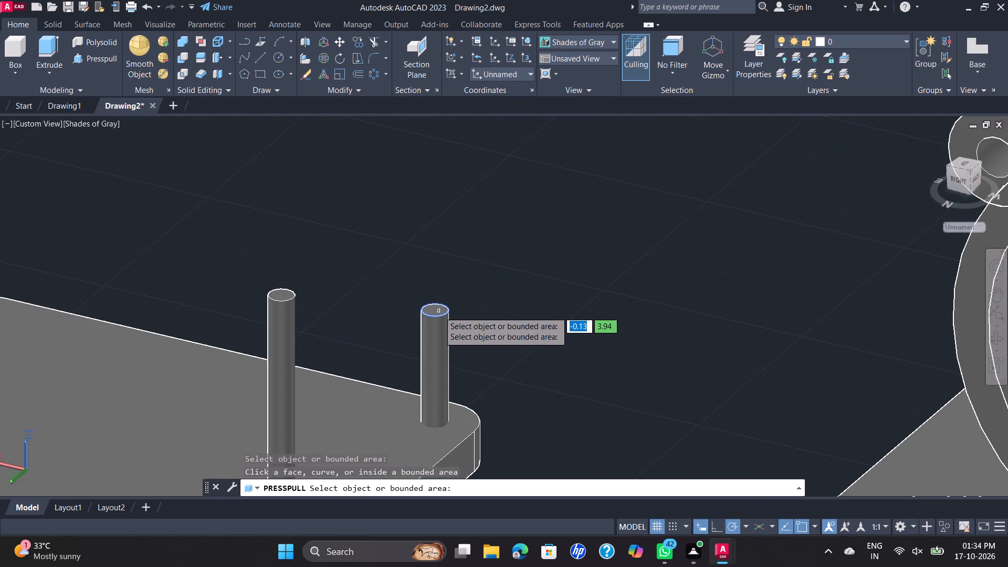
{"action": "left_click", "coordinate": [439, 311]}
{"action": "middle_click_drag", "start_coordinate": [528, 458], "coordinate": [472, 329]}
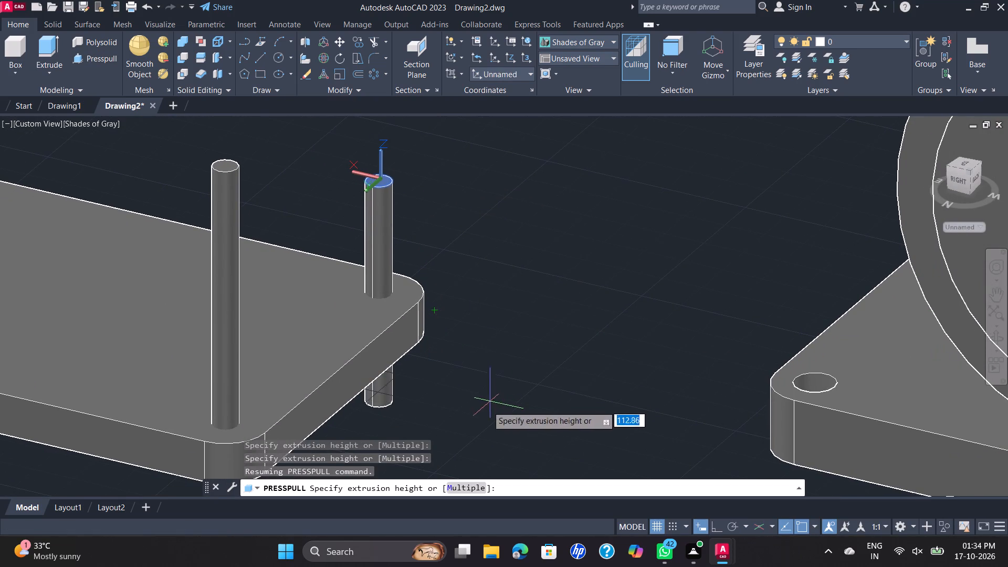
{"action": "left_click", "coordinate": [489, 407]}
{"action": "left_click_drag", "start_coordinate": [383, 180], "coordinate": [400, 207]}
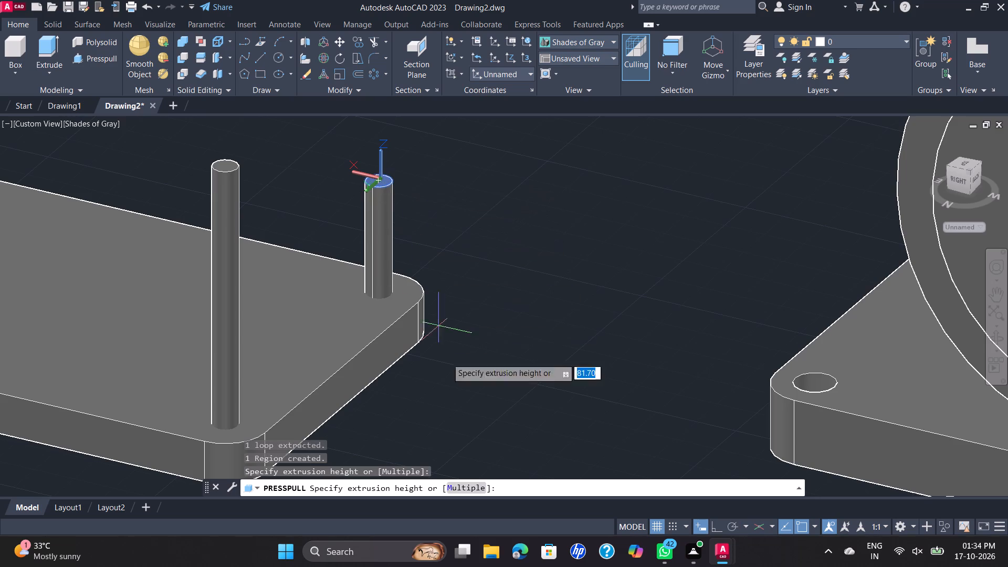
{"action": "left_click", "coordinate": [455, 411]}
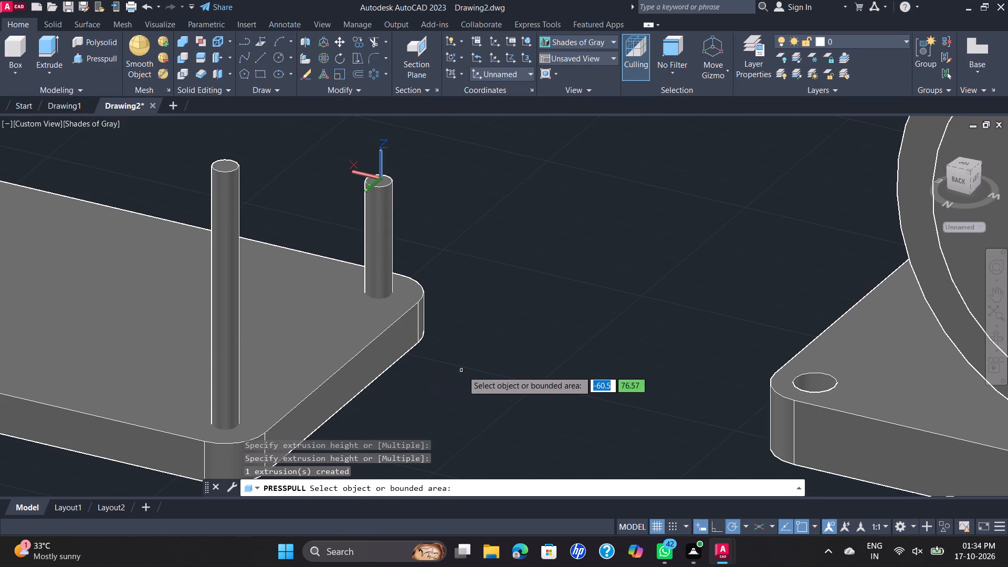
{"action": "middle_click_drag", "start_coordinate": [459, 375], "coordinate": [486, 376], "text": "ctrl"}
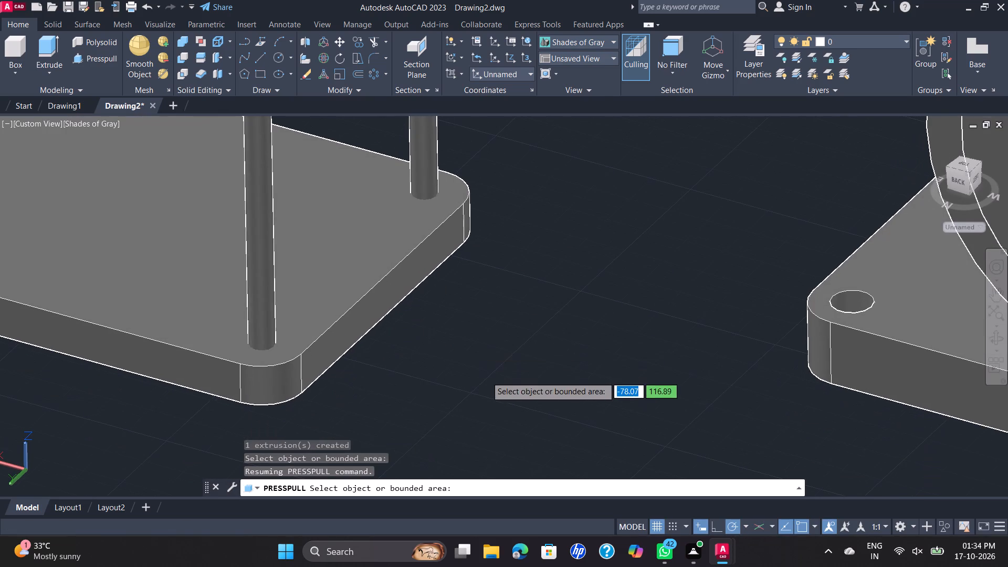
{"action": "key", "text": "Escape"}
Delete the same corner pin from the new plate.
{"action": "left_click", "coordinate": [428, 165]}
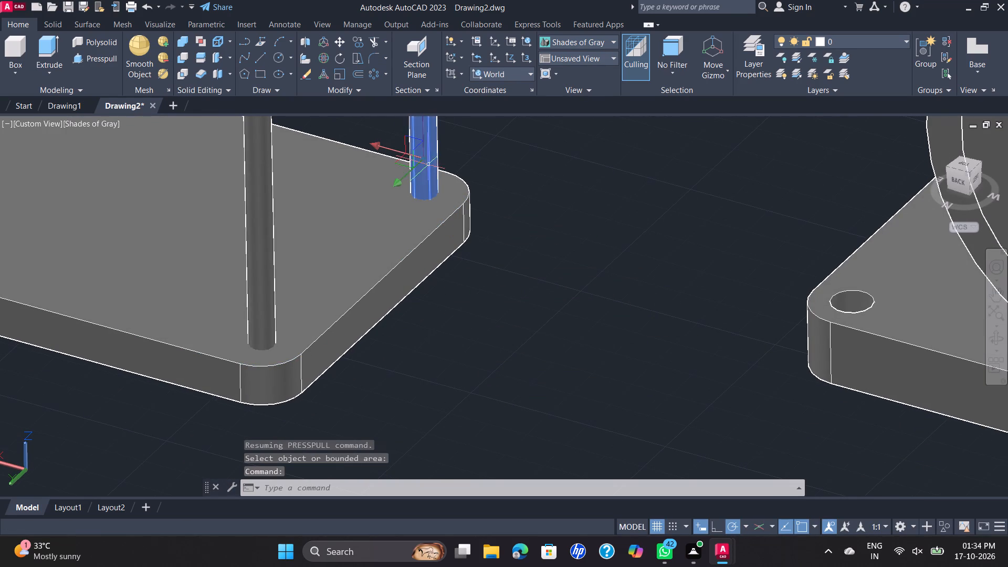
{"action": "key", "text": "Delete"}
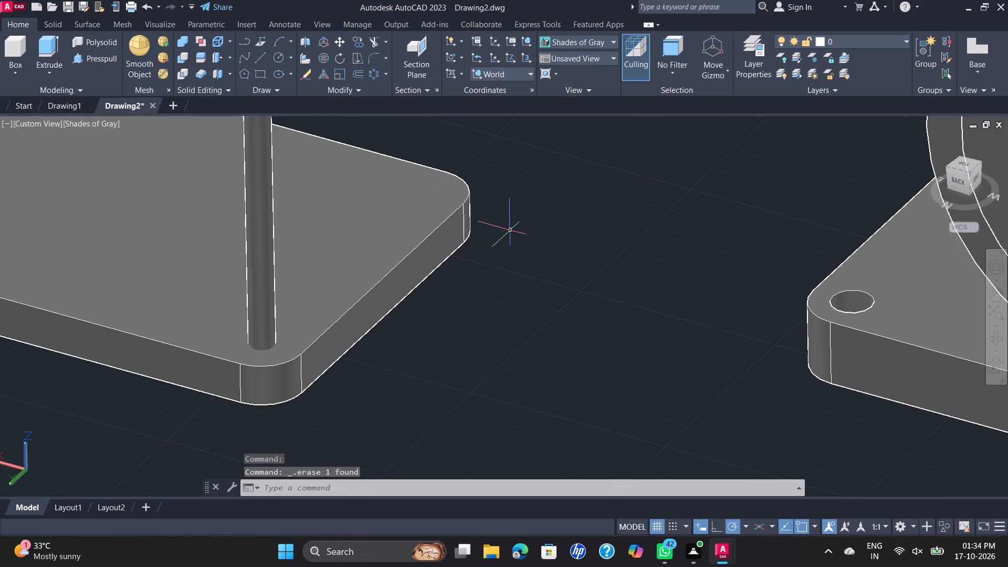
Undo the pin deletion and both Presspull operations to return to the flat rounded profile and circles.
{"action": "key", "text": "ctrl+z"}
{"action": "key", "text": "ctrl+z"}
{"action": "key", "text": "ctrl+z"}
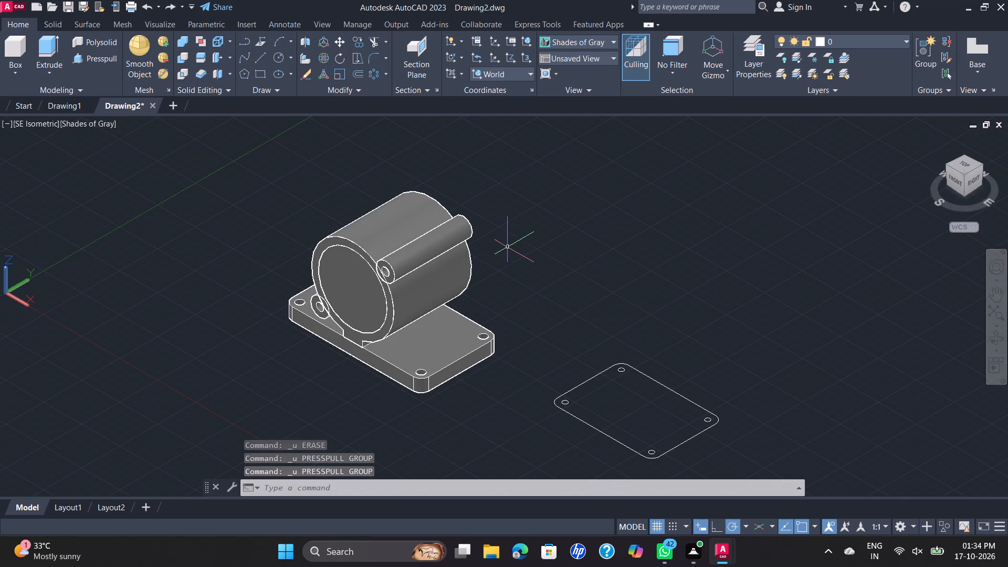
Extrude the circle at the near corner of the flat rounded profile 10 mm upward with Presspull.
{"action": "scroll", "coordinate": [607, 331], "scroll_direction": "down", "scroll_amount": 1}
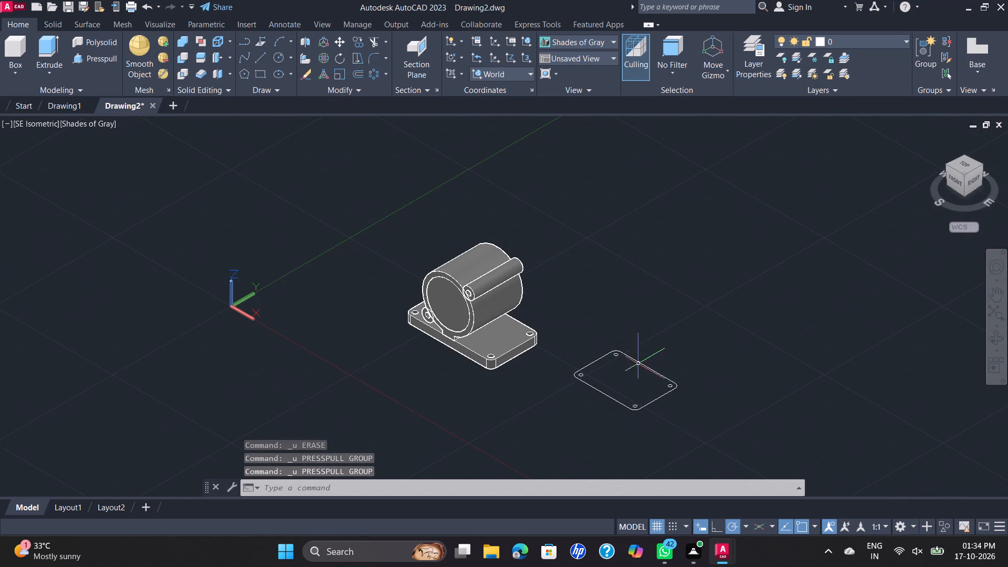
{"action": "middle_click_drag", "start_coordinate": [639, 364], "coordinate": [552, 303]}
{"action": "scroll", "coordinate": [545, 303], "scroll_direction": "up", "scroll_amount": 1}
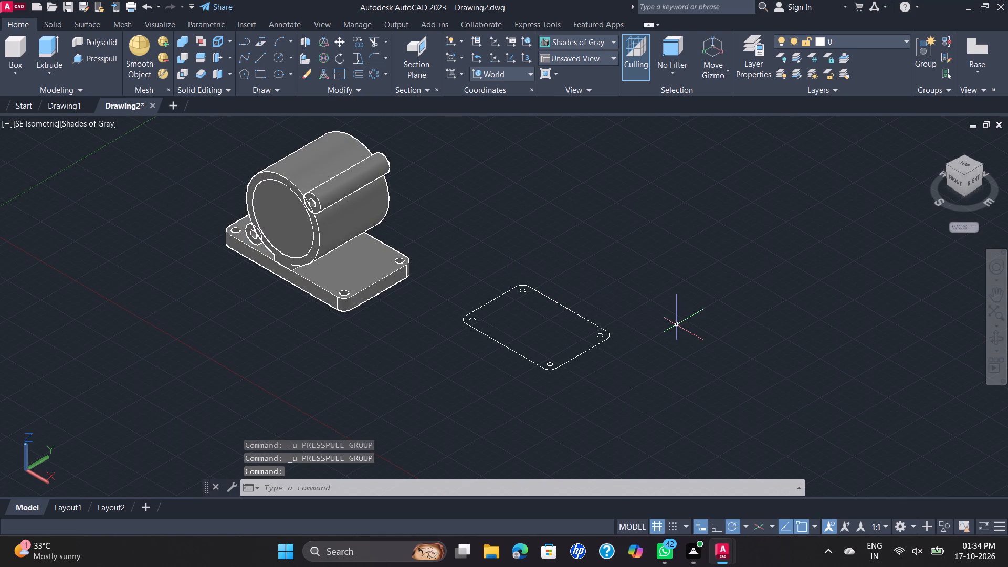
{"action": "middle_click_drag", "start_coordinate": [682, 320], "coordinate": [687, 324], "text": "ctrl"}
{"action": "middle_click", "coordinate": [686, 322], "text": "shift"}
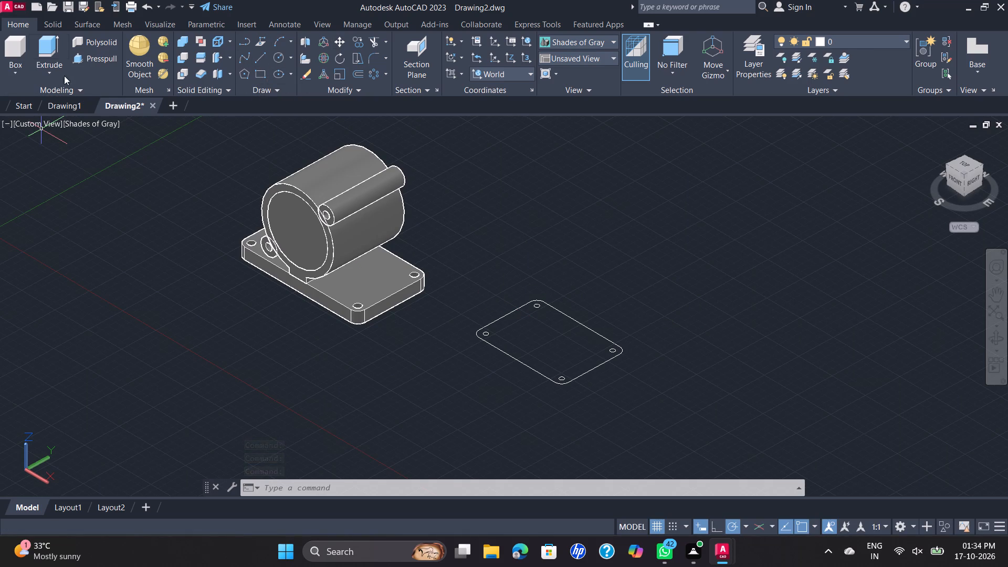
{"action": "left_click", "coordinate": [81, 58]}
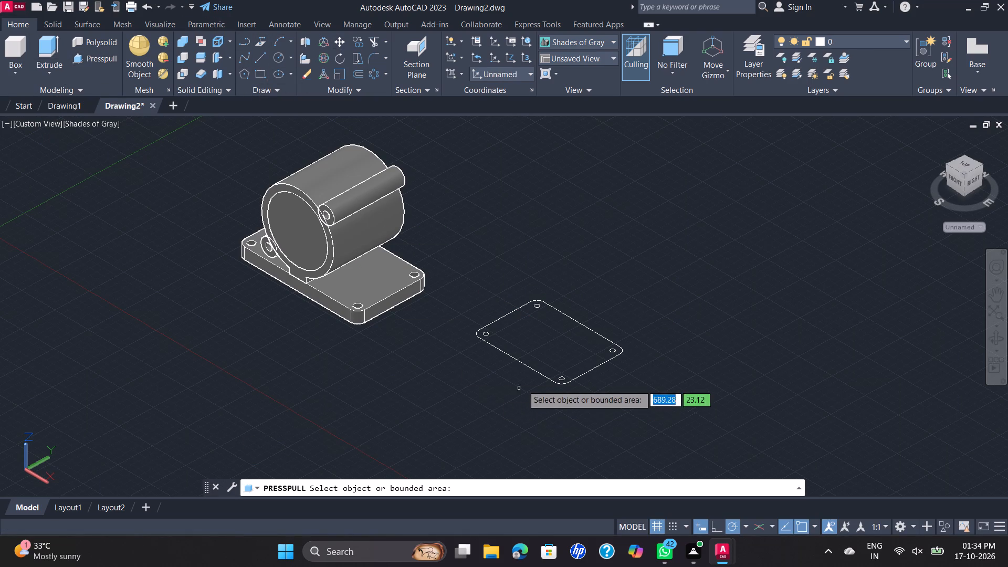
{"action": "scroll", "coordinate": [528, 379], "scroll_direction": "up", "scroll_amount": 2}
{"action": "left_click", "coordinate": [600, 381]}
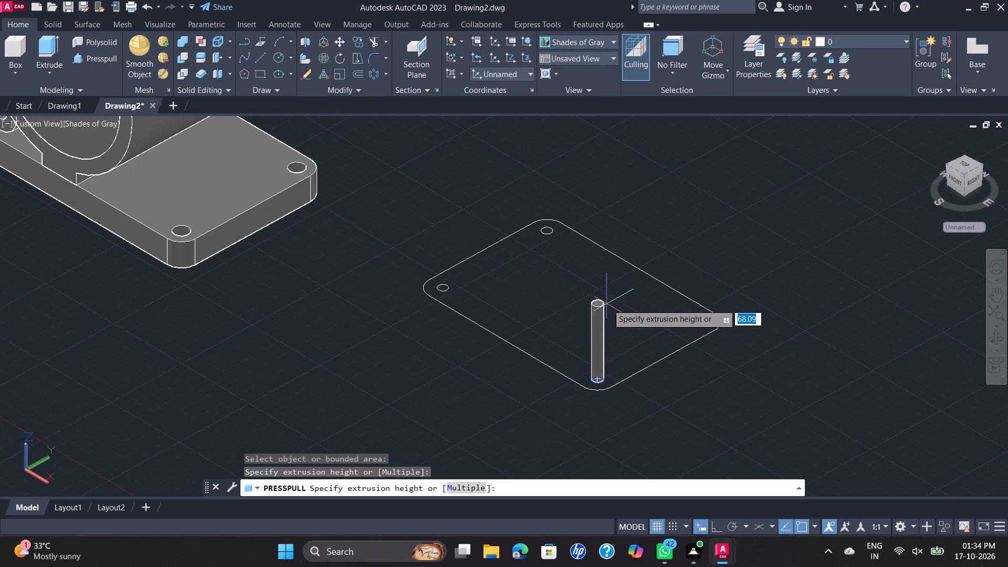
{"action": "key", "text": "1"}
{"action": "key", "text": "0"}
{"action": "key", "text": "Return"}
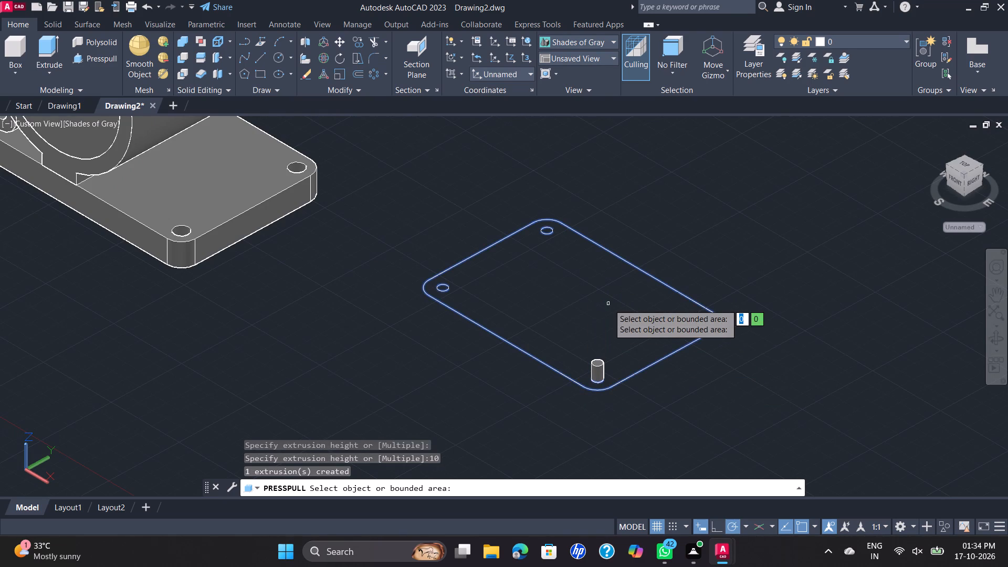
Presspull the rounded profile area around the corner circles 10 mm upward to form the plate.
{"action": "left_click", "coordinate": [714, 321]}
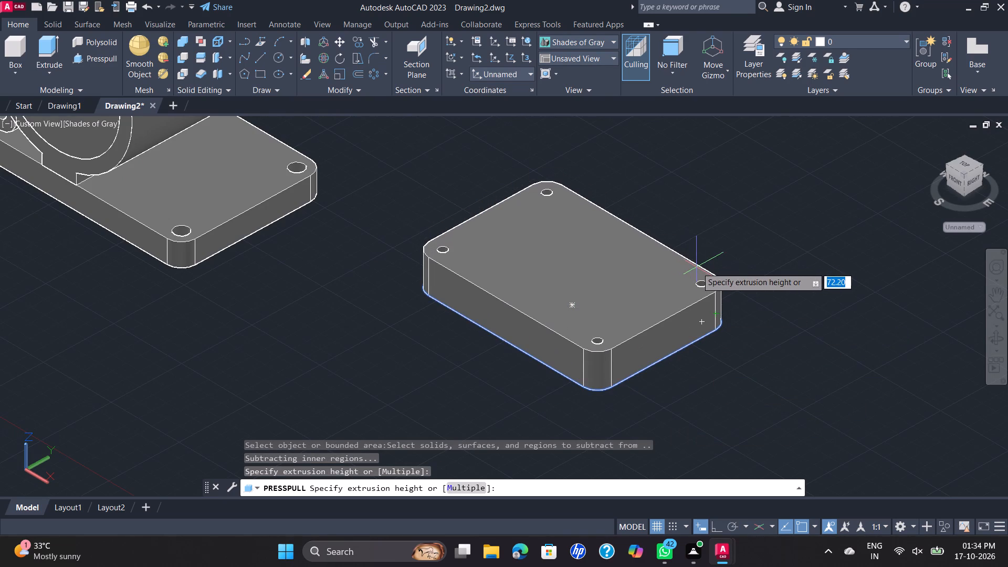
{"action": "type", "text": "10"}
{"action": "key", "text": "Return"}
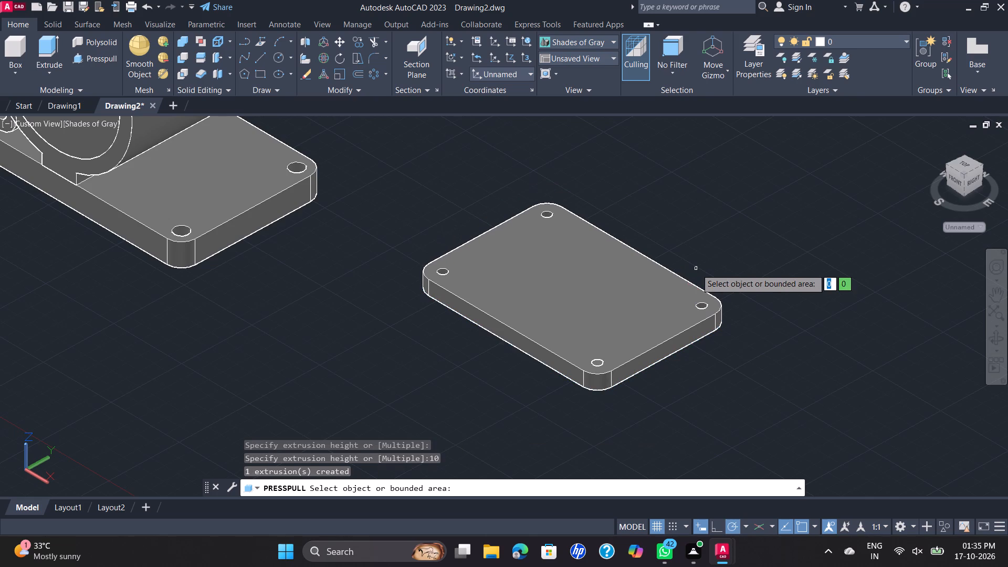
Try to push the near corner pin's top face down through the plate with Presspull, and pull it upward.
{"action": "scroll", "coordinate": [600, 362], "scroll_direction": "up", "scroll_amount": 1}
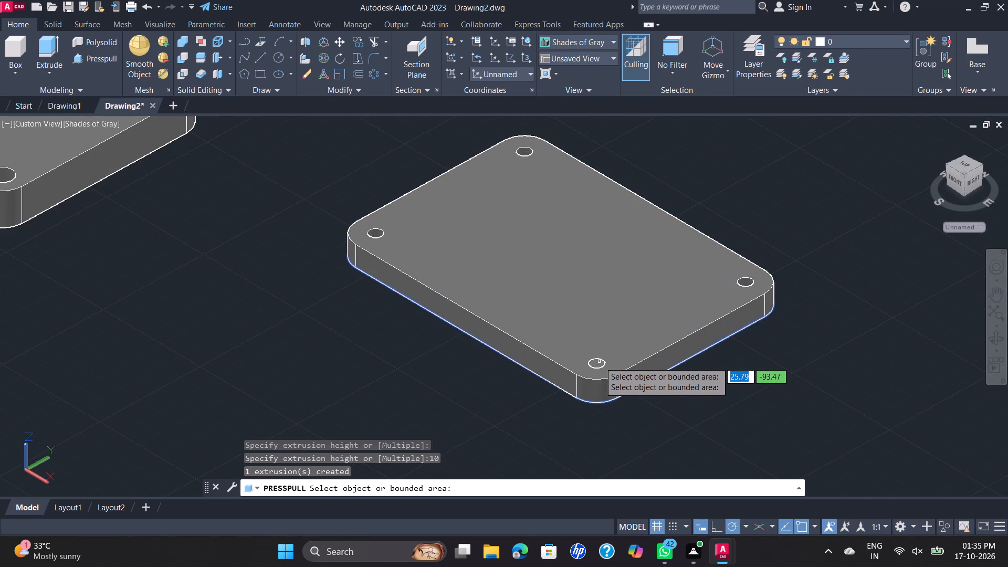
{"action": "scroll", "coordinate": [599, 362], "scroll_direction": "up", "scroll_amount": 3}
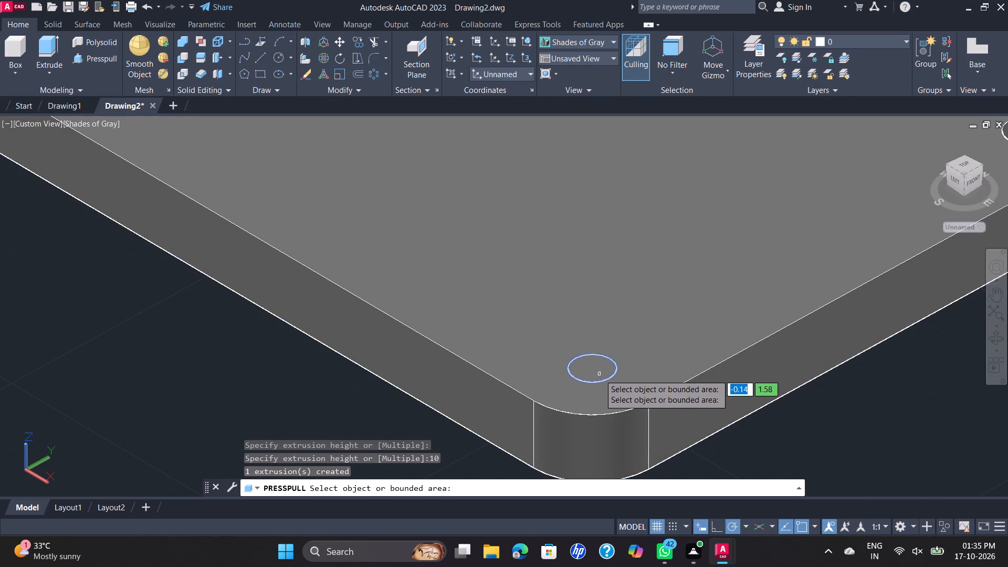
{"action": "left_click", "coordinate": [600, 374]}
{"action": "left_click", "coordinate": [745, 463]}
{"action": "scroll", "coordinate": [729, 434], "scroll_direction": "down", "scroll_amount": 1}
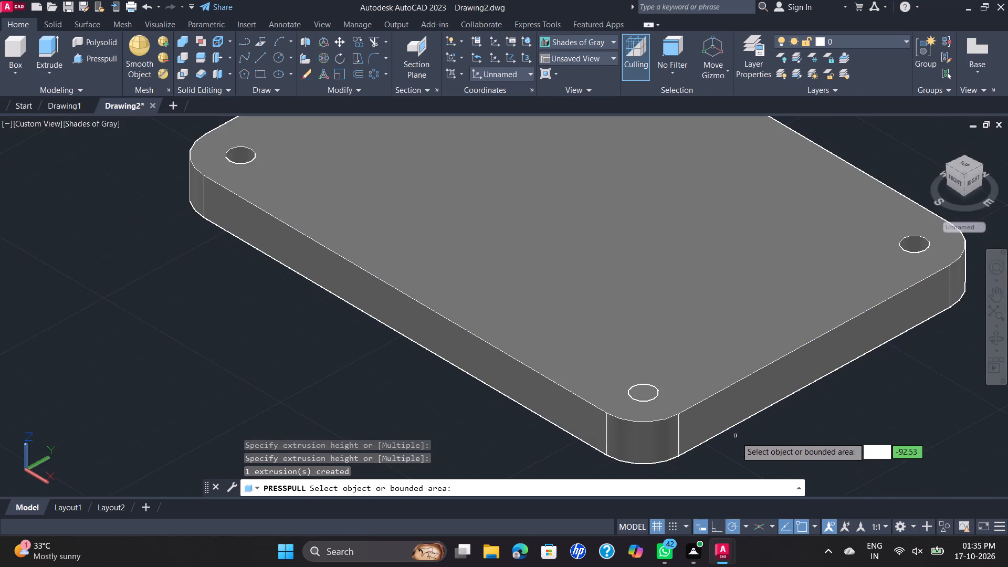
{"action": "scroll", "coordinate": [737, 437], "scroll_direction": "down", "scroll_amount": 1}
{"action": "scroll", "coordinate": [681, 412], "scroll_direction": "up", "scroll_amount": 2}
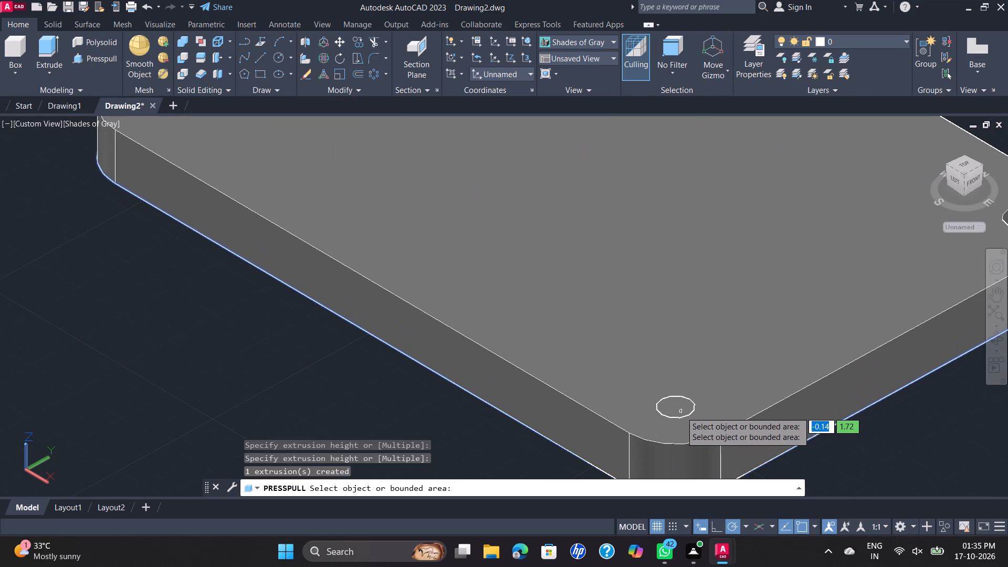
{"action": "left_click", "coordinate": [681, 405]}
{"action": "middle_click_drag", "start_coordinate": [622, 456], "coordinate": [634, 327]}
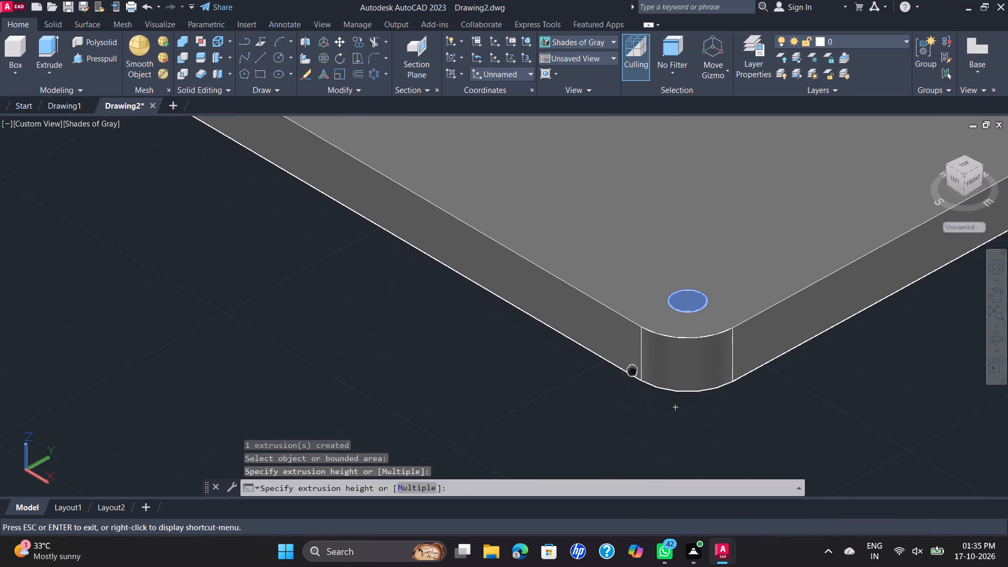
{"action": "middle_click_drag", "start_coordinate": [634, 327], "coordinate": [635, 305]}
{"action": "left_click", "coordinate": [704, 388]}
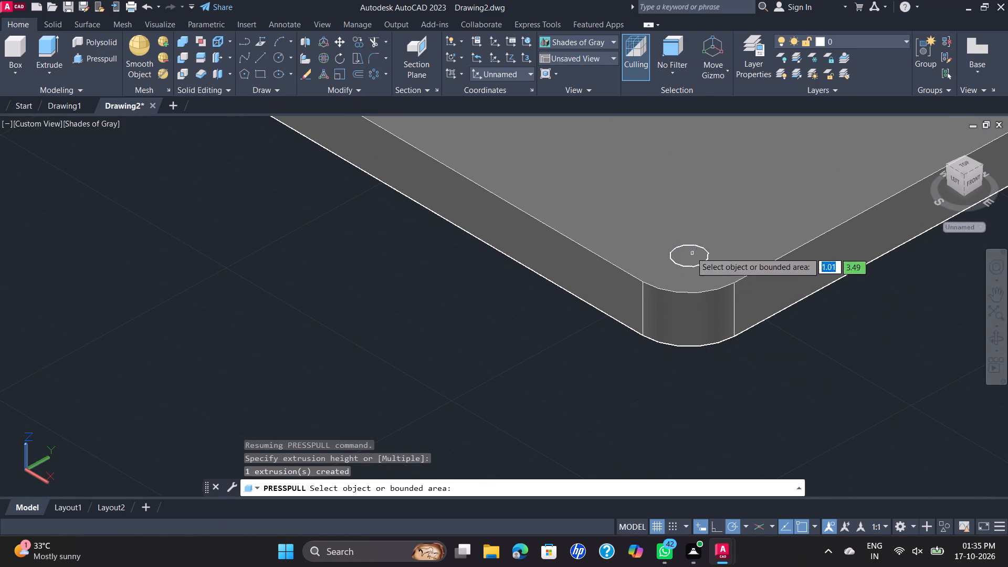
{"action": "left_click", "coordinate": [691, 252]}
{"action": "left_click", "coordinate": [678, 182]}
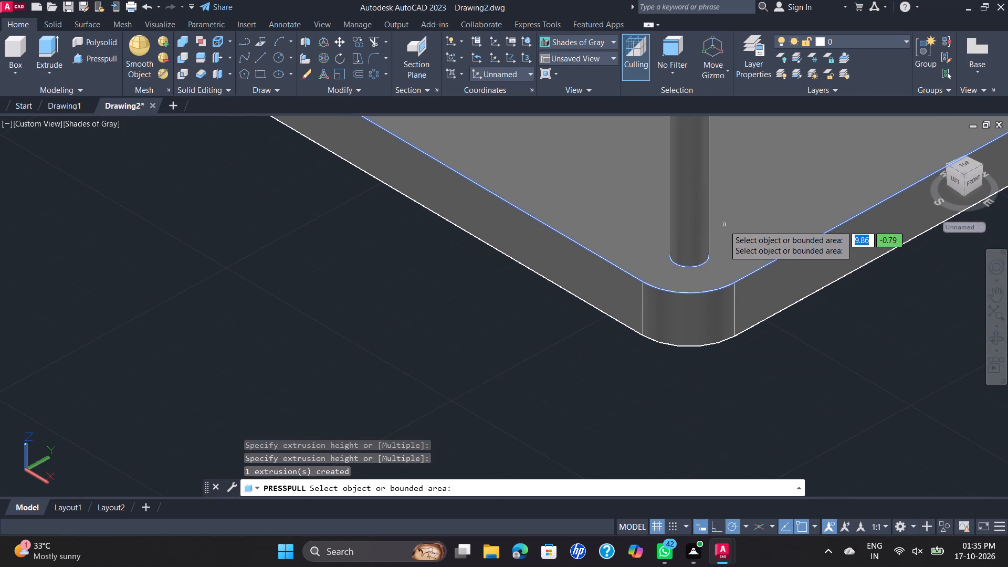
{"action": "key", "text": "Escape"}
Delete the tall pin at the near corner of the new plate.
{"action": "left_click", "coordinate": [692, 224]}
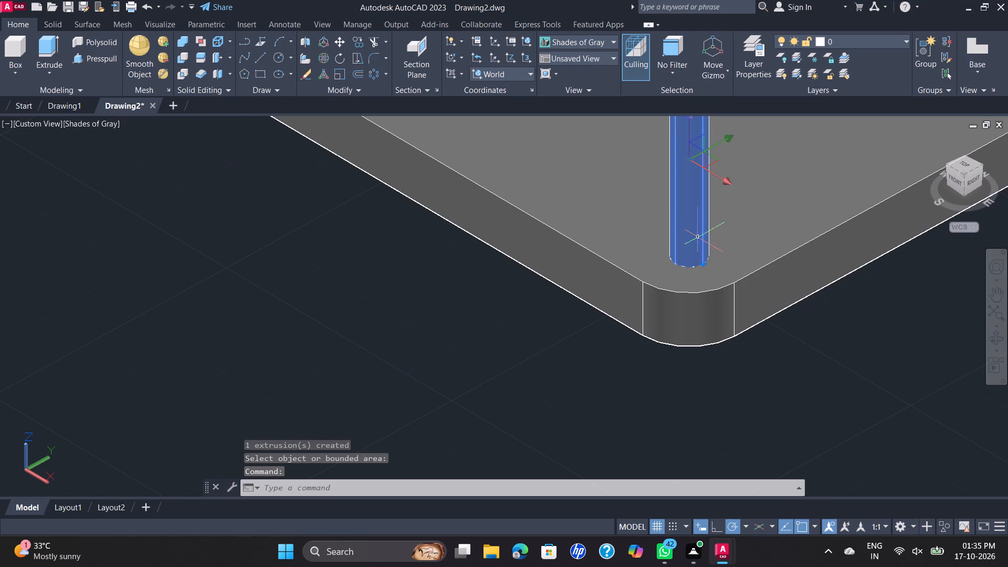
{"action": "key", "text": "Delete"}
Examine the near corner hole and the new plate beside the ring body assembly.
{"action": "scroll", "coordinate": [700, 240], "scroll_direction": "down", "scroll_amount": 3}
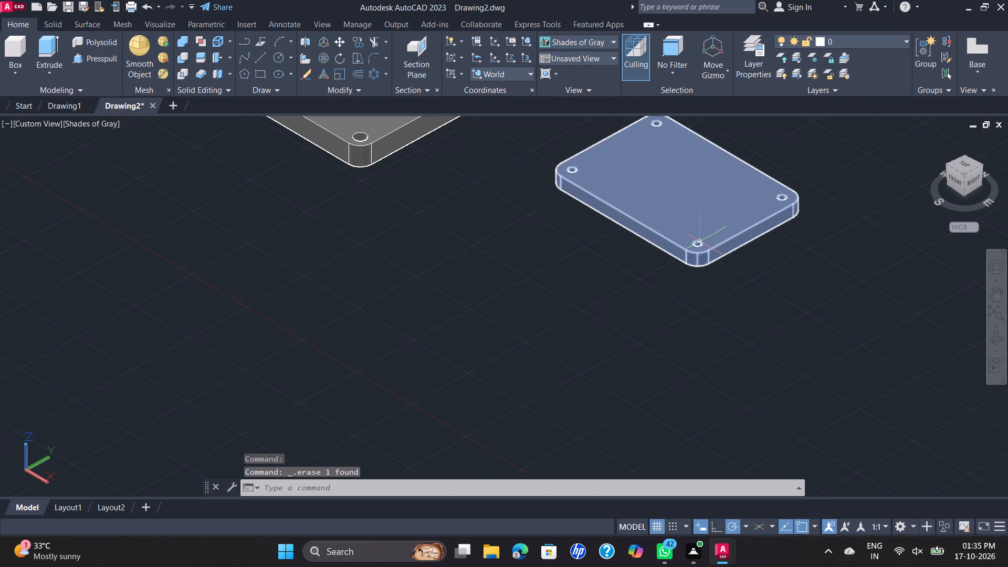
{"action": "middle_click_drag", "start_coordinate": [700, 241], "coordinate": [679, 316]}
{"action": "scroll", "coordinate": [666, 321], "scroll_direction": "up", "scroll_amount": 2}
{"action": "scroll", "coordinate": [726, 283], "scroll_direction": "up", "scroll_amount": 1}
{"action": "scroll", "coordinate": [726, 281], "scroll_direction": "down", "scroll_amount": 2}
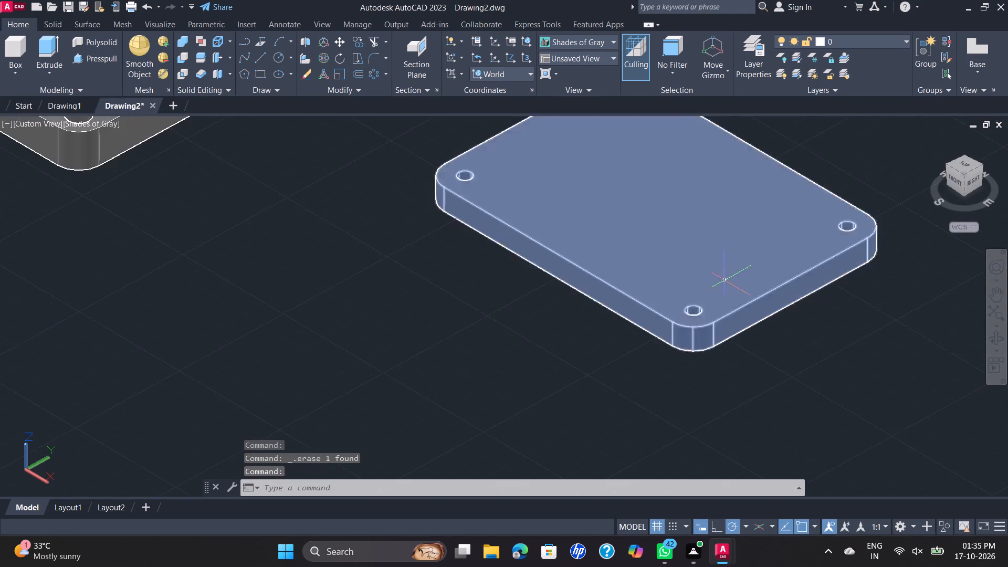
{"action": "scroll", "coordinate": [724, 280], "scroll_direction": "down", "scroll_amount": 1}
{"action": "middle_click_drag", "start_coordinate": [724, 280], "coordinate": [568, 374]}
{"action": "scroll", "coordinate": [532, 329], "scroll_direction": "up", "scroll_amount": 1}
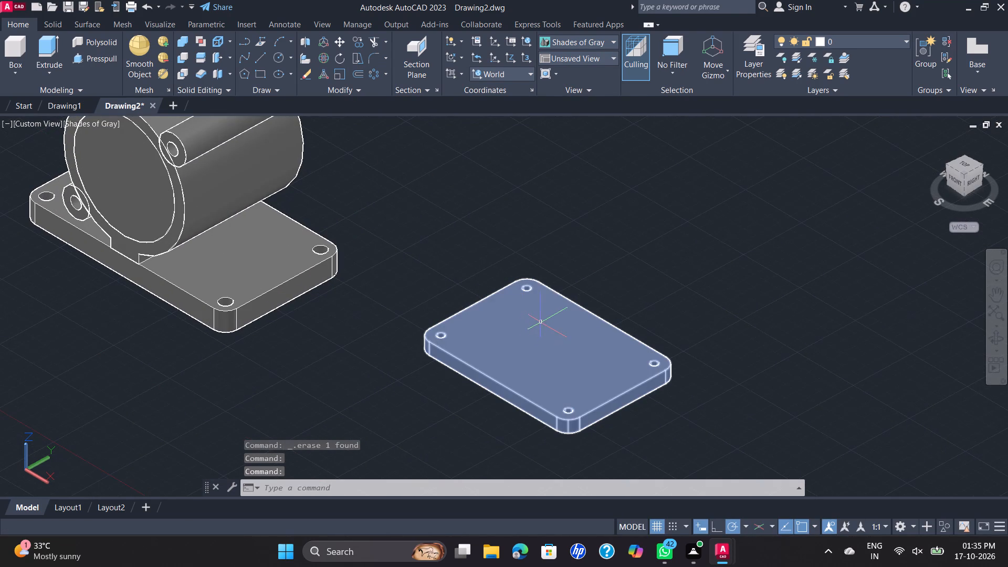
{"action": "scroll", "coordinate": [543, 317], "scroll_direction": "down", "scroll_amount": 1}
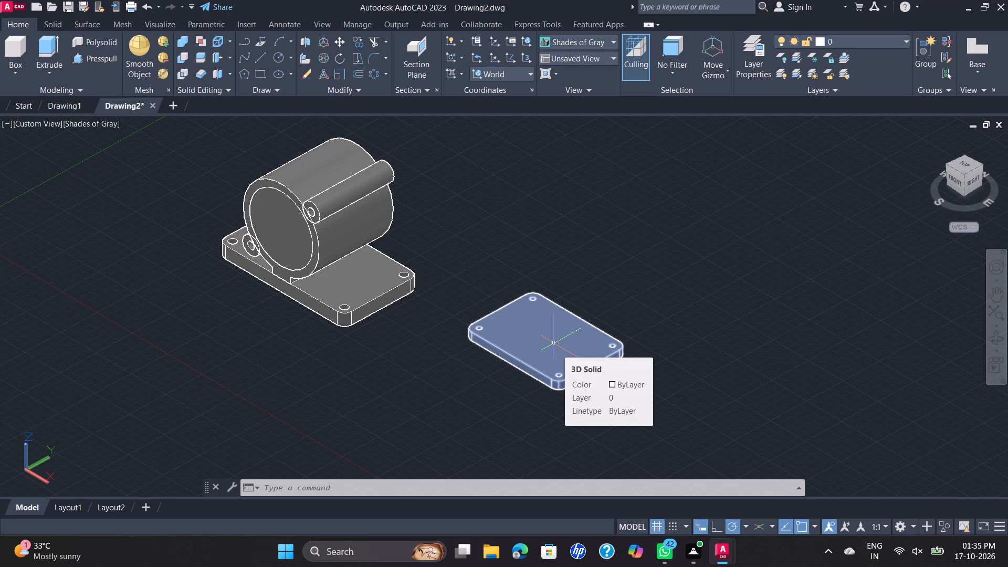
Switch to the top view and draw an 86 by 42 mm rectangle in the empty area above the base plate.
{"action": "left_click", "coordinate": [27, 130]}
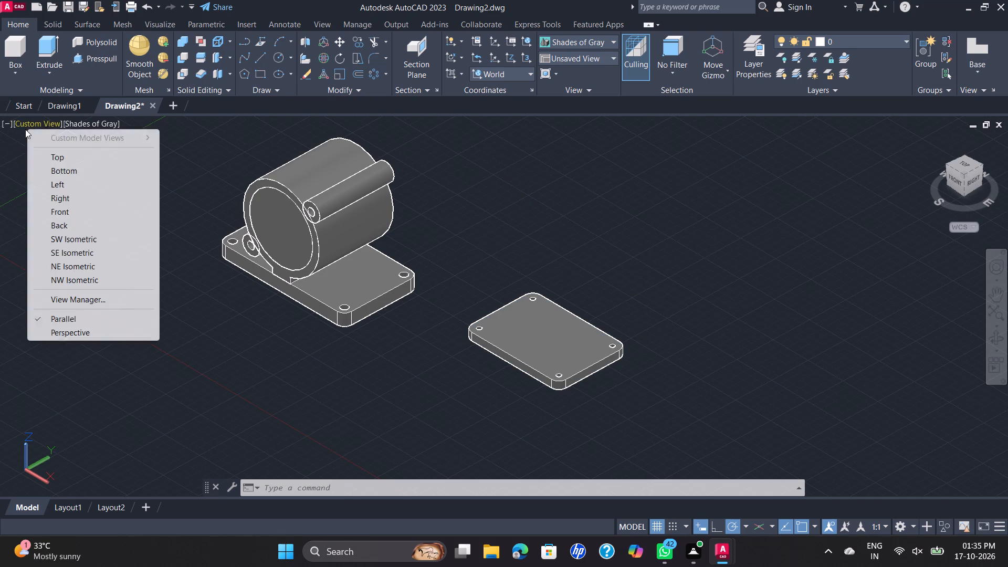
{"action": "left_click", "coordinate": [45, 158]}
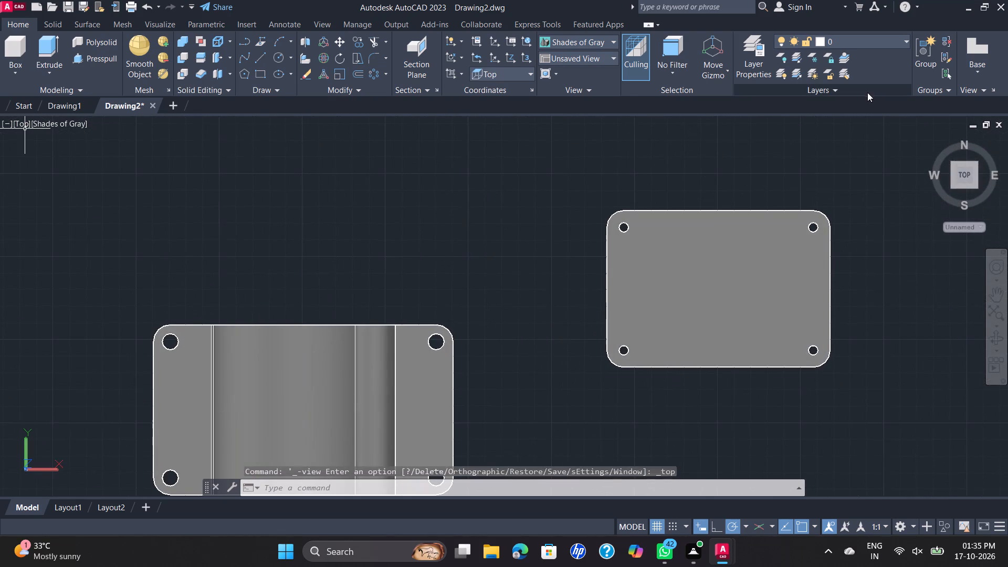
{"action": "scroll", "coordinate": [867, 93], "scroll_direction": "down", "scroll_amount": 1}
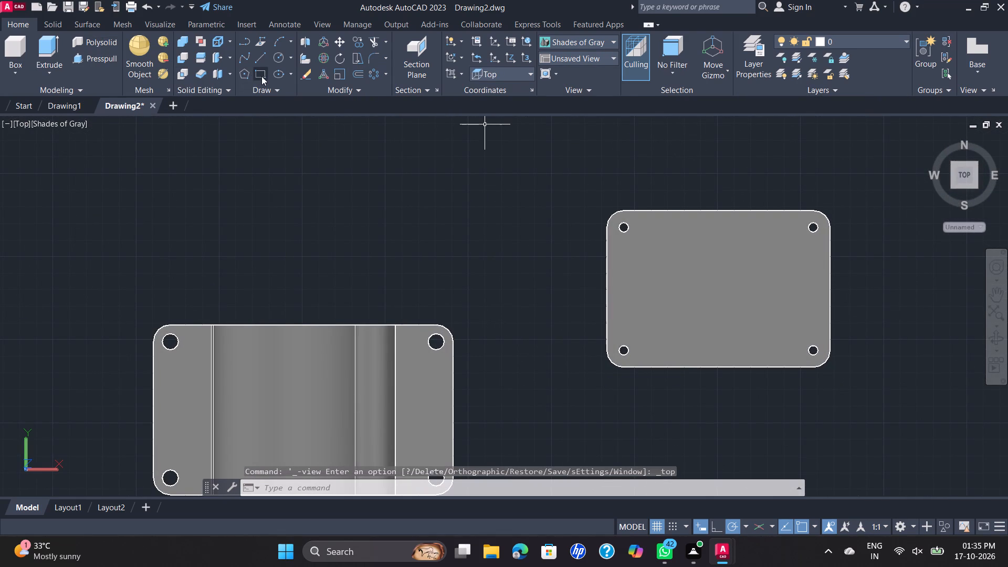
{"action": "left_click", "coordinate": [262, 75]}
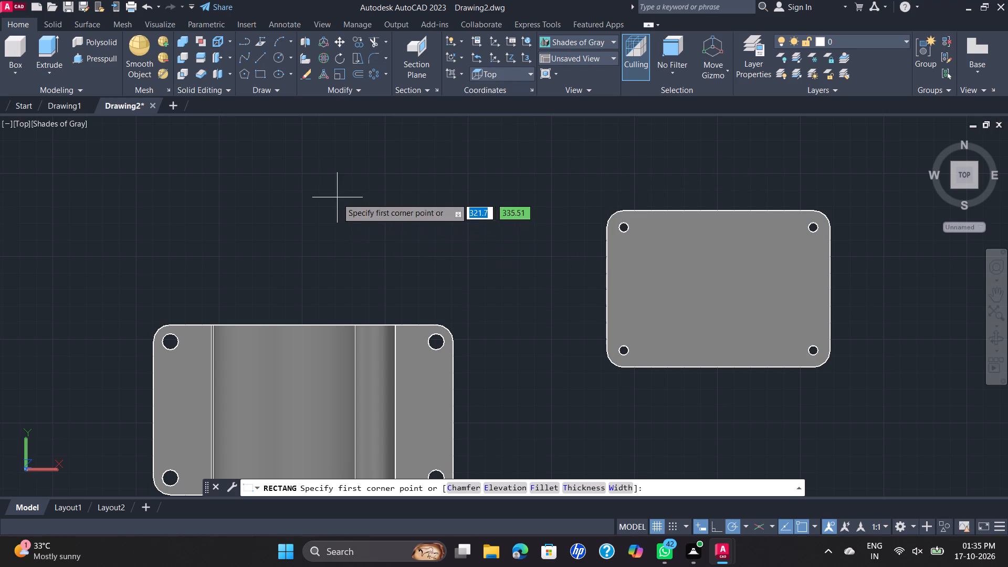
{"action": "left_click", "coordinate": [306, 176]}
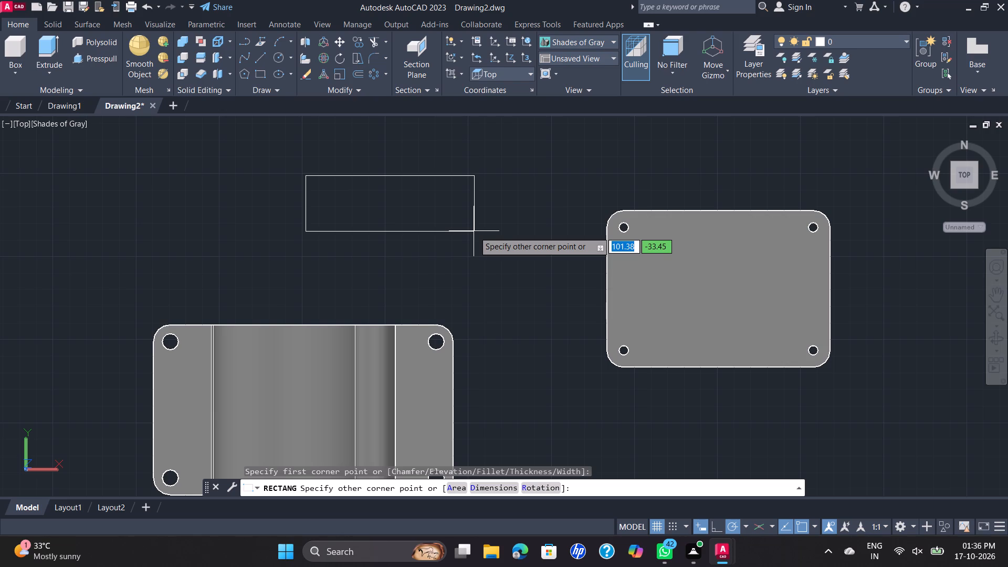
{"action": "type", "text": "86"}
{"action": "key", "text": "Tab"}
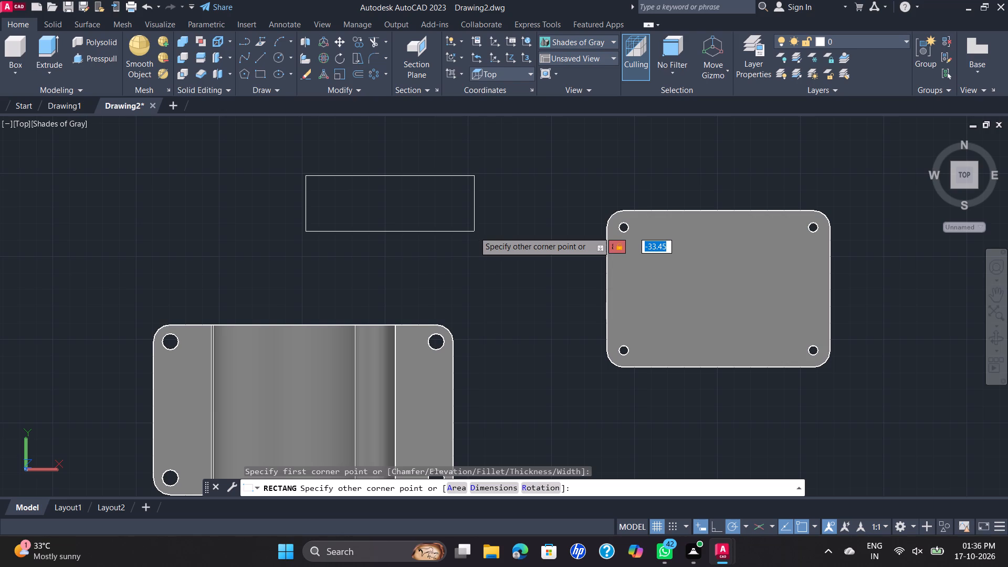
{"action": "type", "text": "42"}
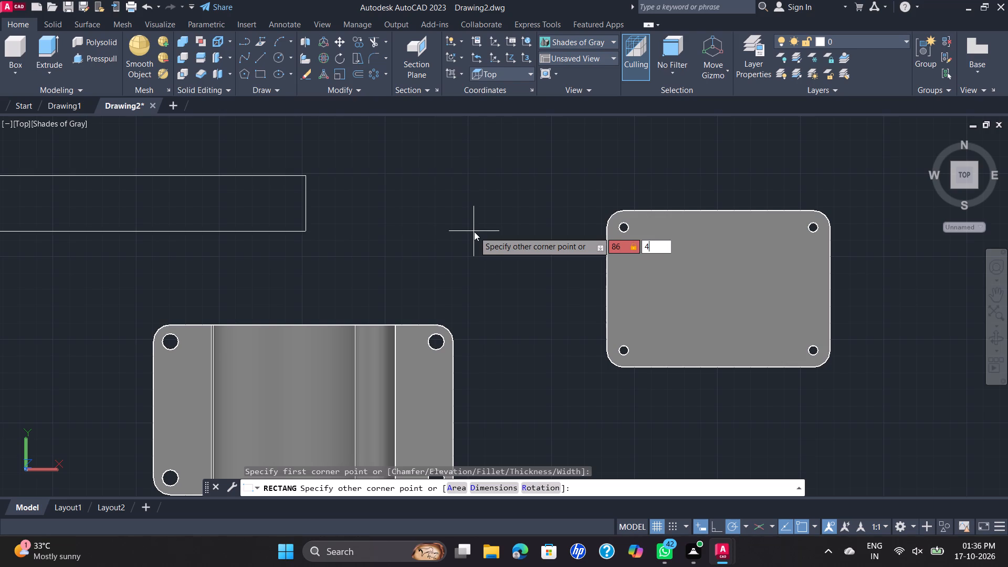
{"action": "key", "text": "Return"}
Fillet the near corner of the 86 by 42 mm rectangle where its left and lower edges meet with a 12 mm radius.
{"action": "scroll", "coordinate": [418, 208], "scroll_direction": "down", "scroll_amount": 1}
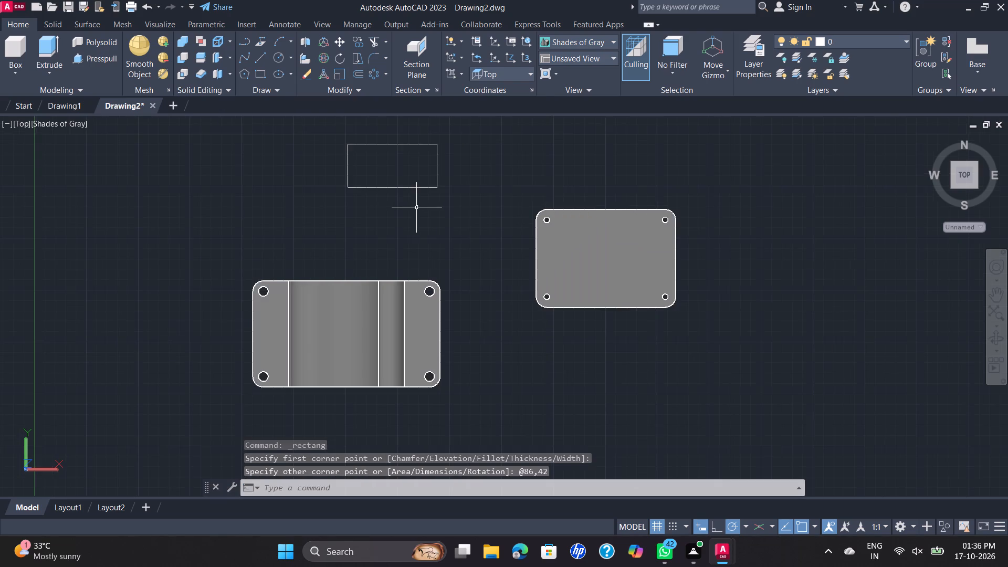
{"action": "middle_click_drag", "start_coordinate": [417, 208], "coordinate": [461, 302]}
{"action": "scroll", "coordinate": [417, 208], "scroll_direction": "down", "scroll_amount": 1}
{"action": "scroll", "coordinate": [434, 230], "scroll_direction": "up", "scroll_amount": 1}
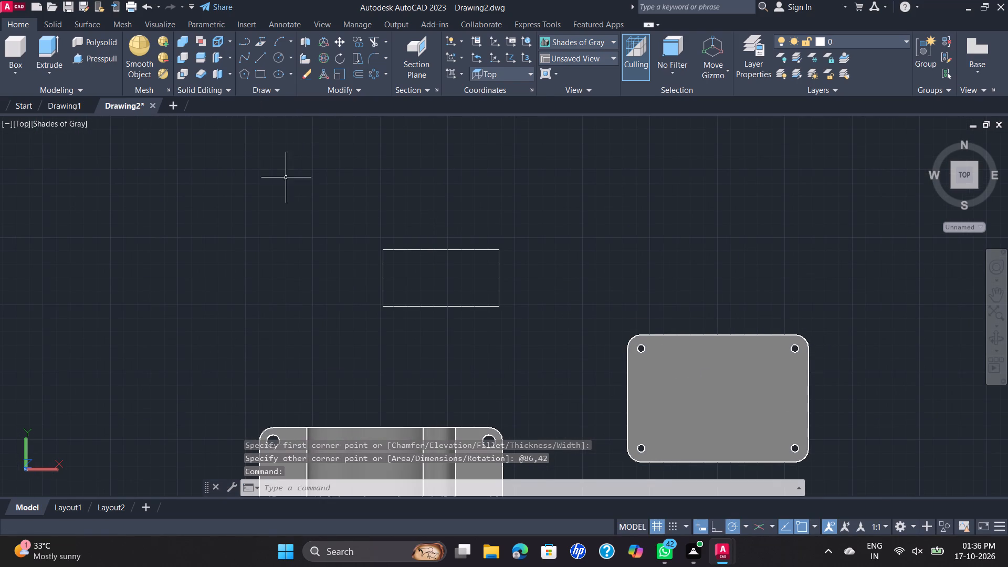
{"action": "key", "text": "f"}
{"action": "key", "text": "Return"}
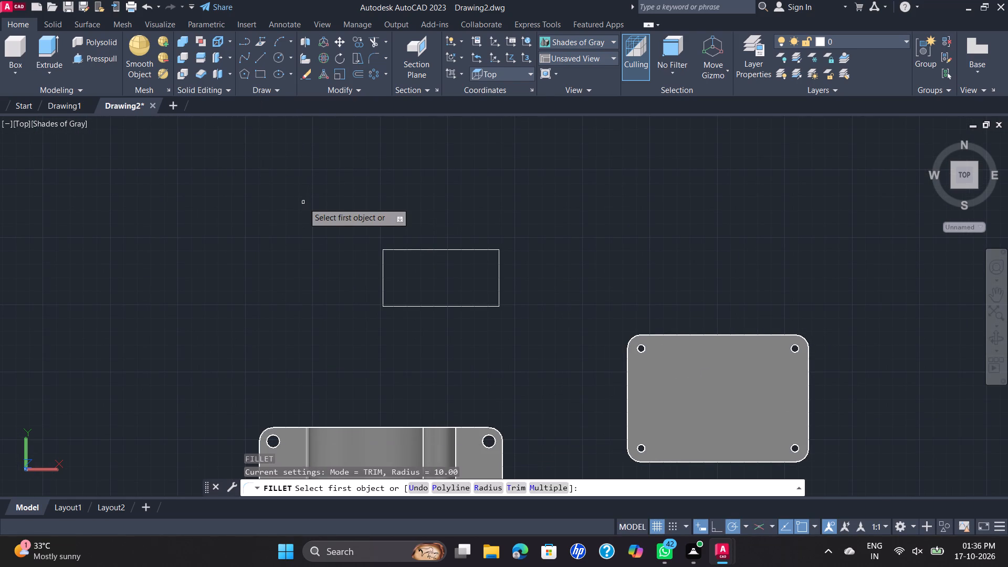
{"action": "left_click", "coordinate": [384, 272]}
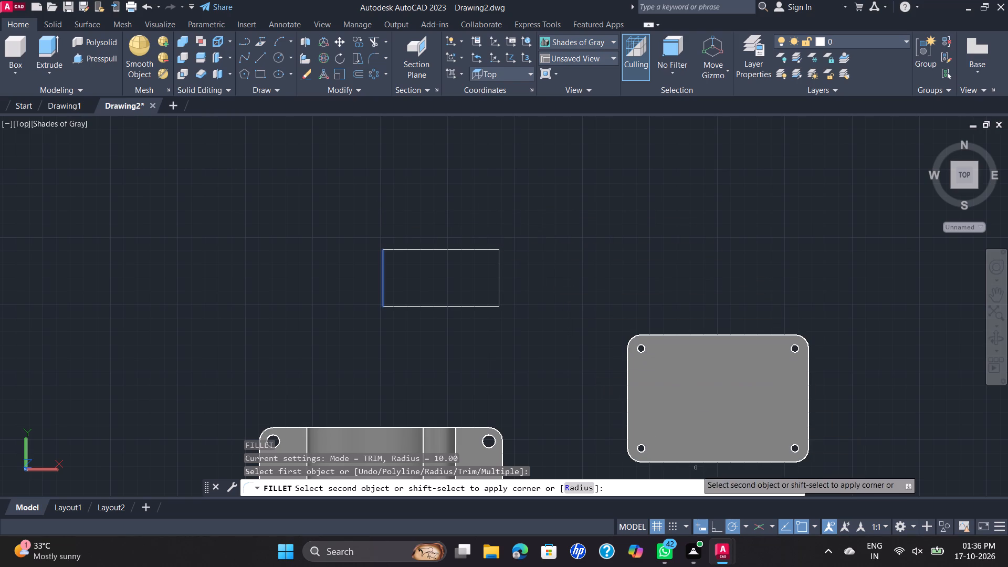
{"action": "left_click", "coordinate": [577, 482]}
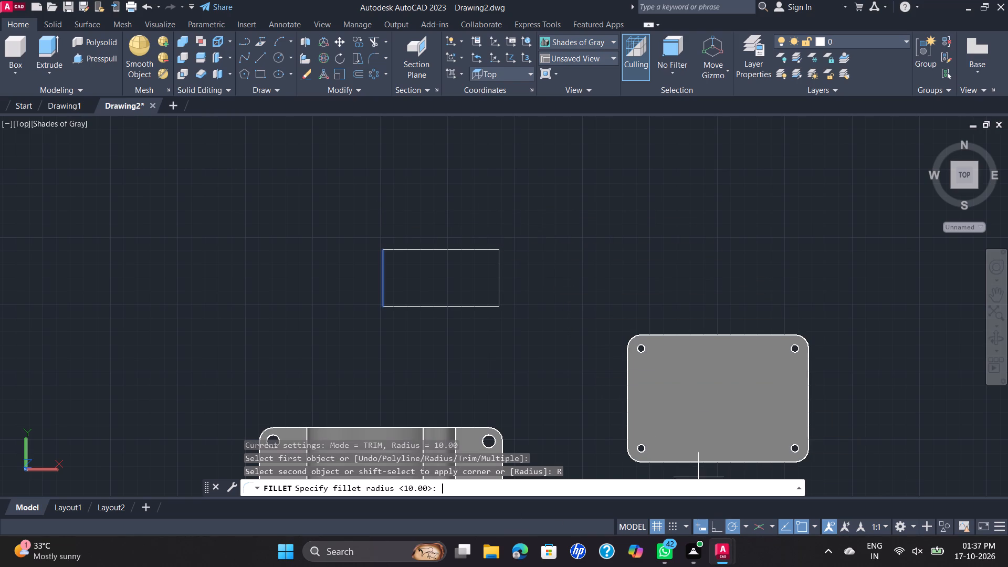
{"action": "type", "text": "12"}
{"action": "key", "text": "Return"}
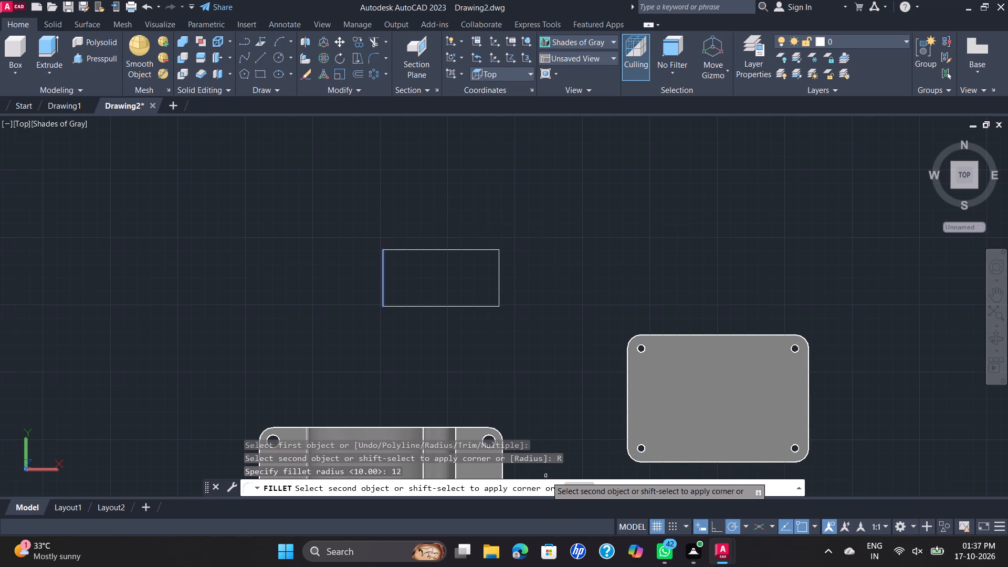
{"action": "left_click", "coordinate": [414, 307]}
Fillet the remaining three corners of the 86 by 42 mm rectangle with the same 12 mm radius.
{"action": "key", "text": "space"}
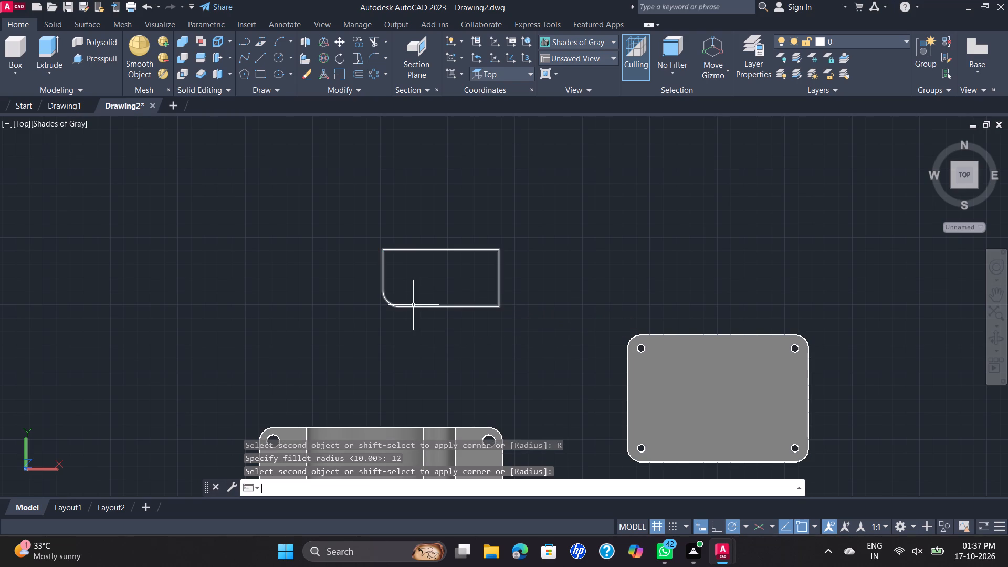
{"action": "left_click", "coordinate": [482, 308]}
{"action": "left_click", "coordinate": [499, 295]}
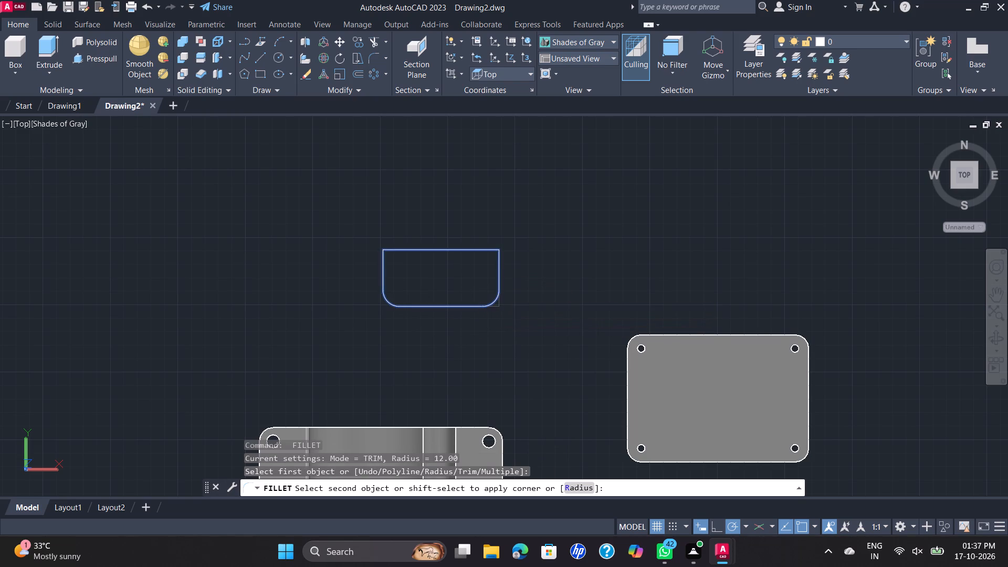
{"action": "key", "text": "space"}
{"action": "left_click", "coordinate": [479, 250]}
{"action": "left_click", "coordinate": [499, 264]}
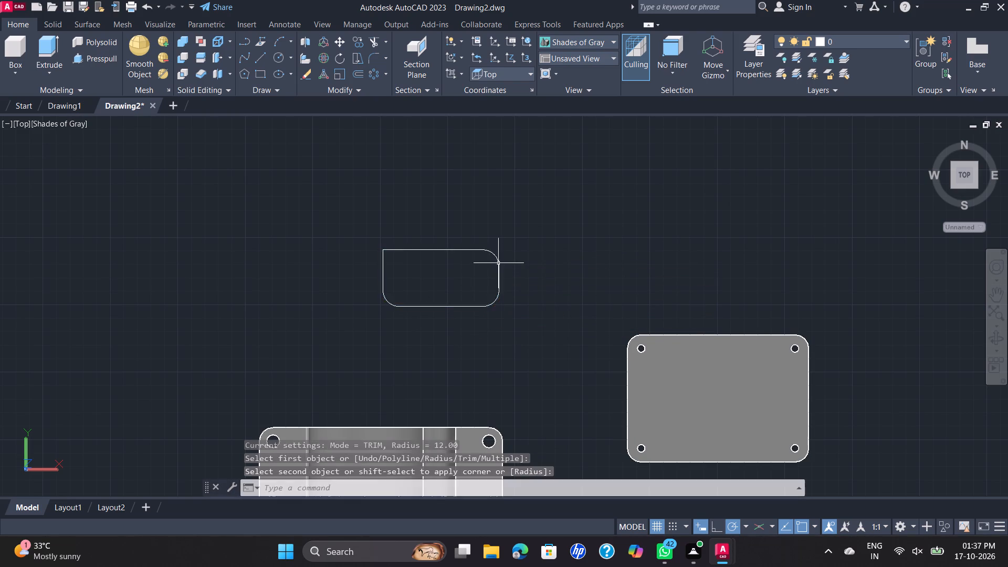
{"action": "key", "text": "space"}
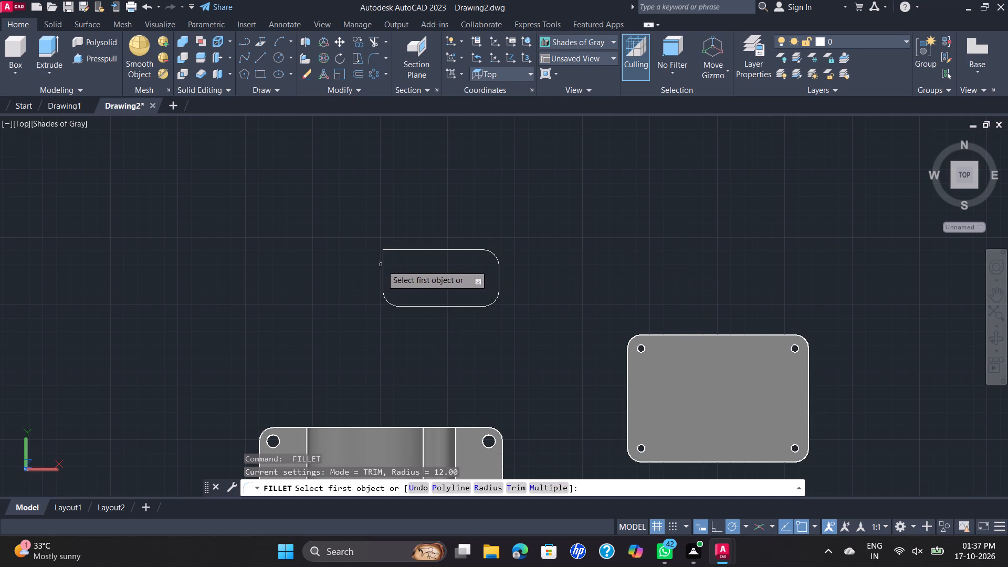
{"action": "left_click", "coordinate": [382, 265]}
{"action": "left_click", "coordinate": [393, 251]}
{"action": "key", "text": "space"}
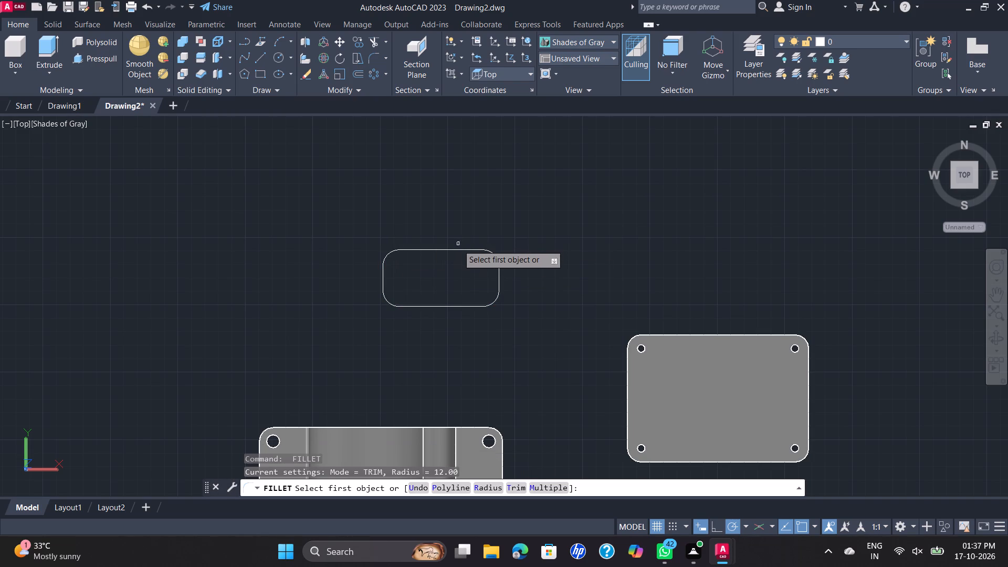
{"action": "key", "text": "Escape"}
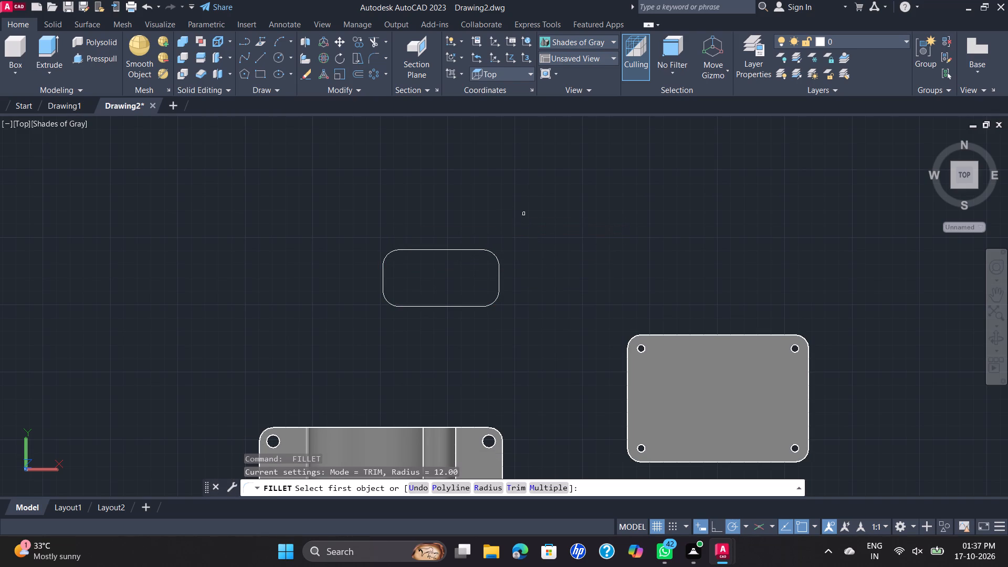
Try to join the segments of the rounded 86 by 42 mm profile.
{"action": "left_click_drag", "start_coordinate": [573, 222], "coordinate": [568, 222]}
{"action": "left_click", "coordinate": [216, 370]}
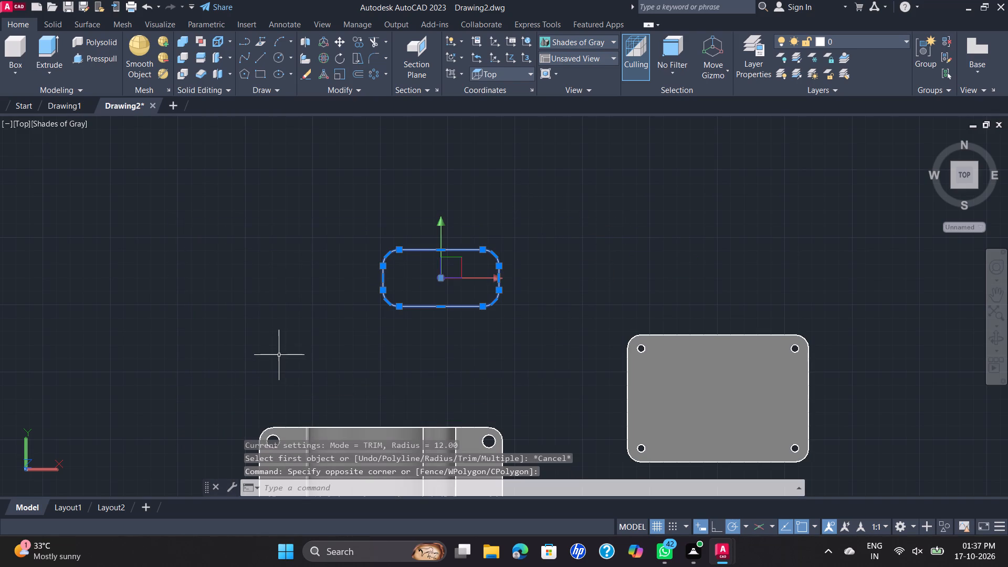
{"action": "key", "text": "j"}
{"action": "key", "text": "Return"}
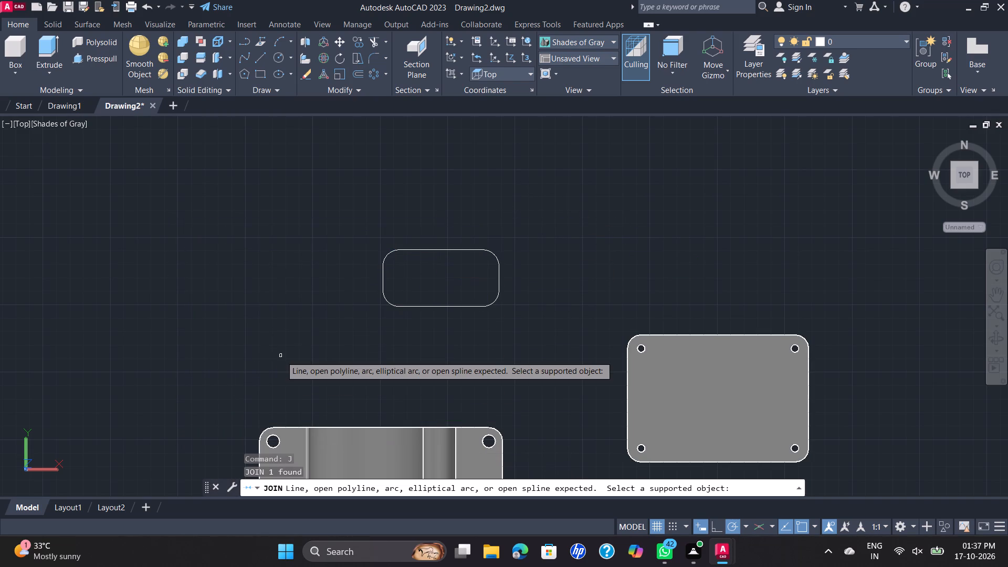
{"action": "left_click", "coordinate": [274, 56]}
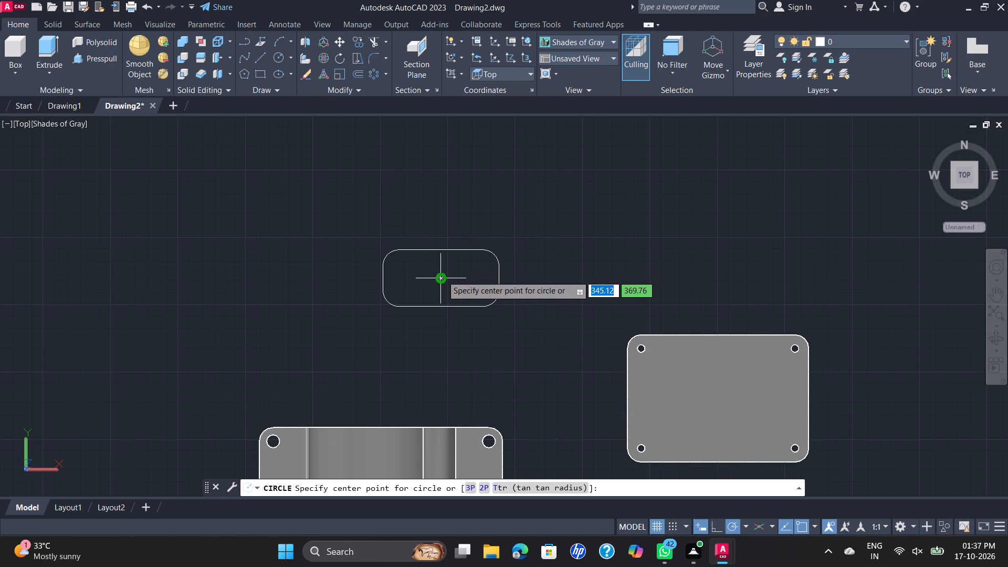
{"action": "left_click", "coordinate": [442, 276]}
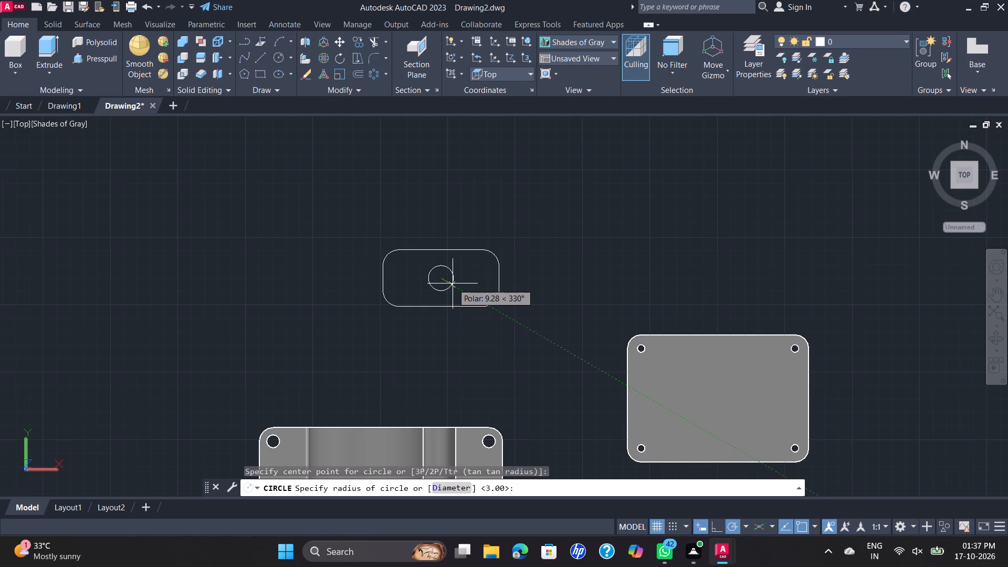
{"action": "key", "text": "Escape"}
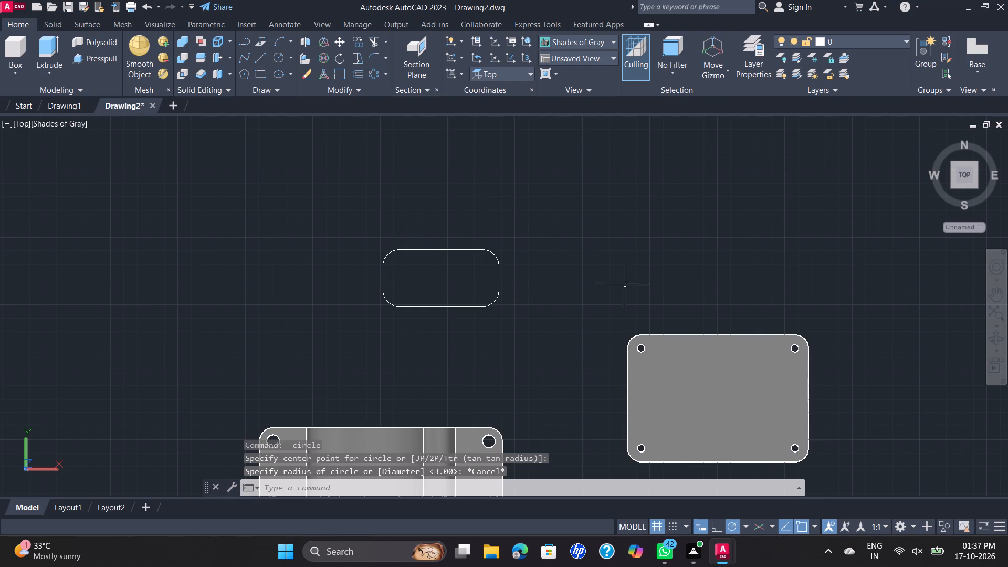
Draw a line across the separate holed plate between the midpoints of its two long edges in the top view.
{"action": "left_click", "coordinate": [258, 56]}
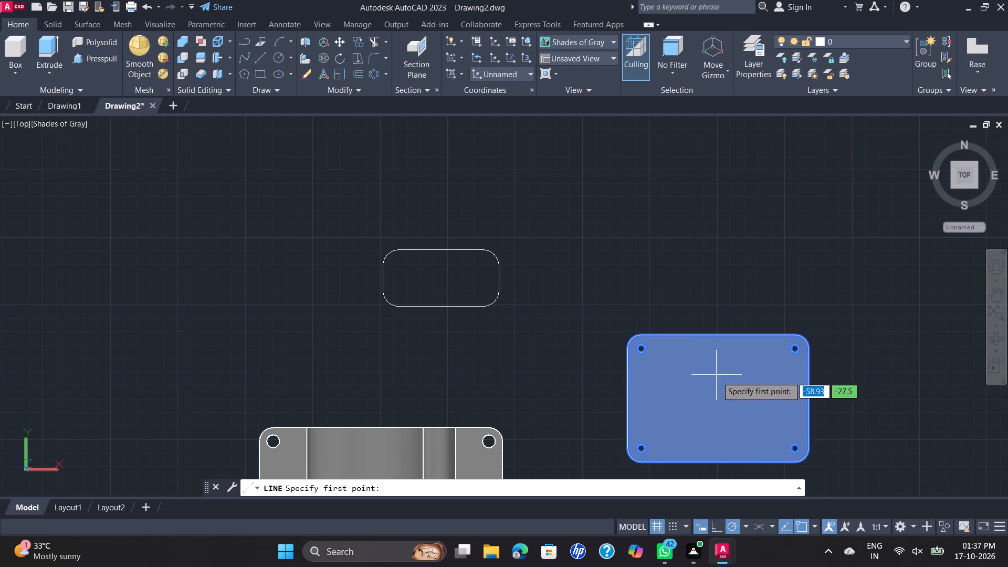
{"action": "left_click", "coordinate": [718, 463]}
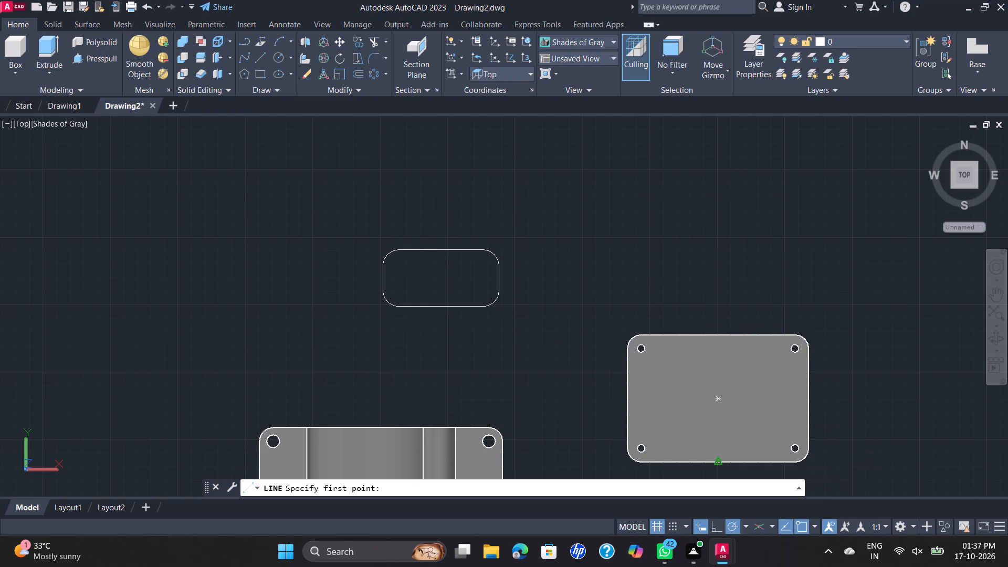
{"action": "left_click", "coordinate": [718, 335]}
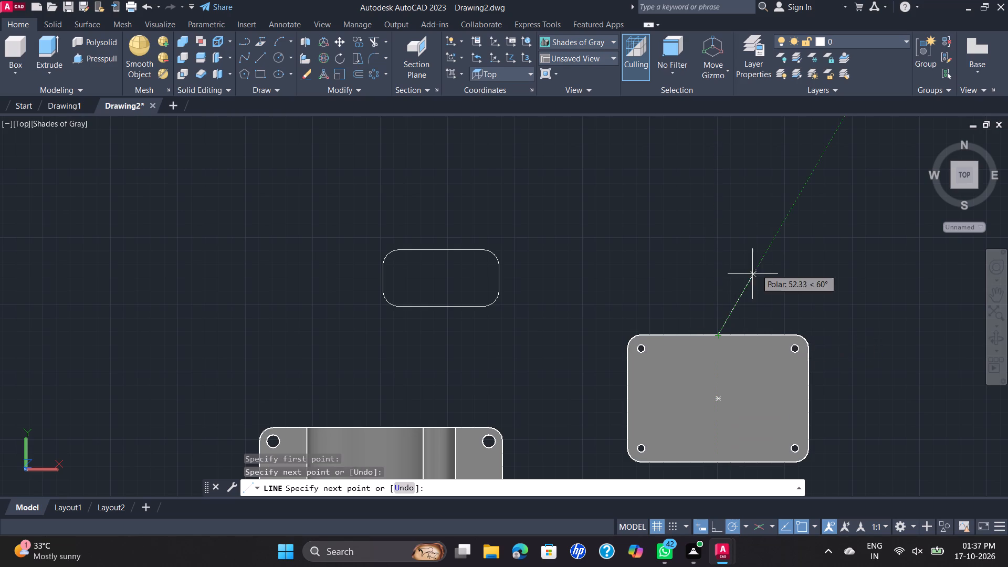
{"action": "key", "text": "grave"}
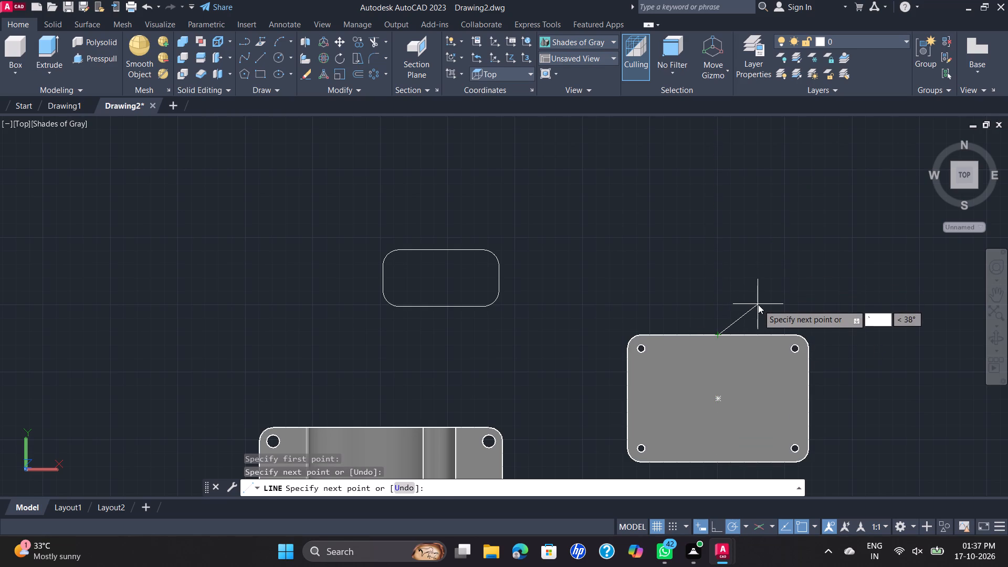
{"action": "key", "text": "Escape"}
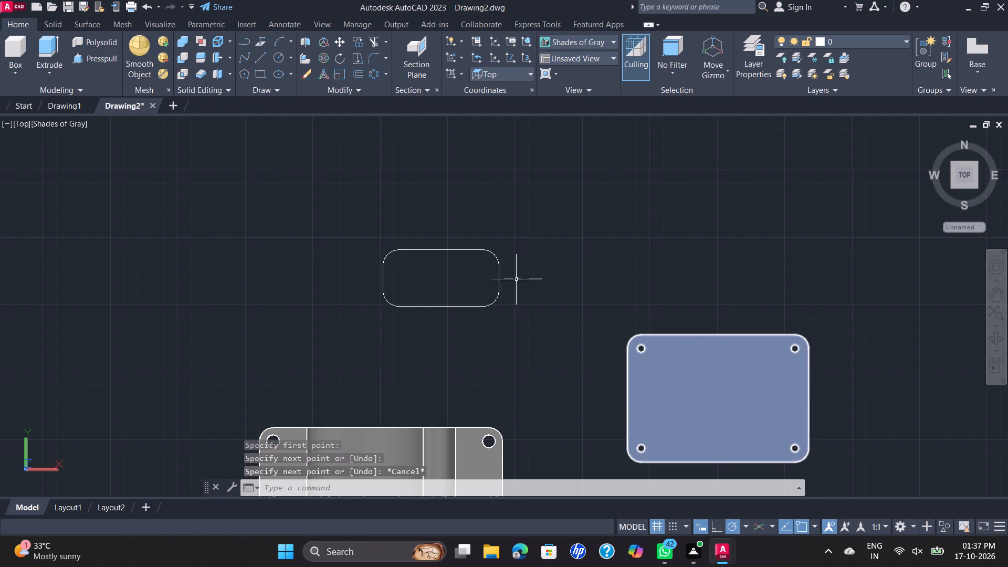
Switch to the SE isometric view and draw a line across the separate plate's top face between the midpoints of its long edges.
{"action": "left_click", "coordinate": [55, 122]}
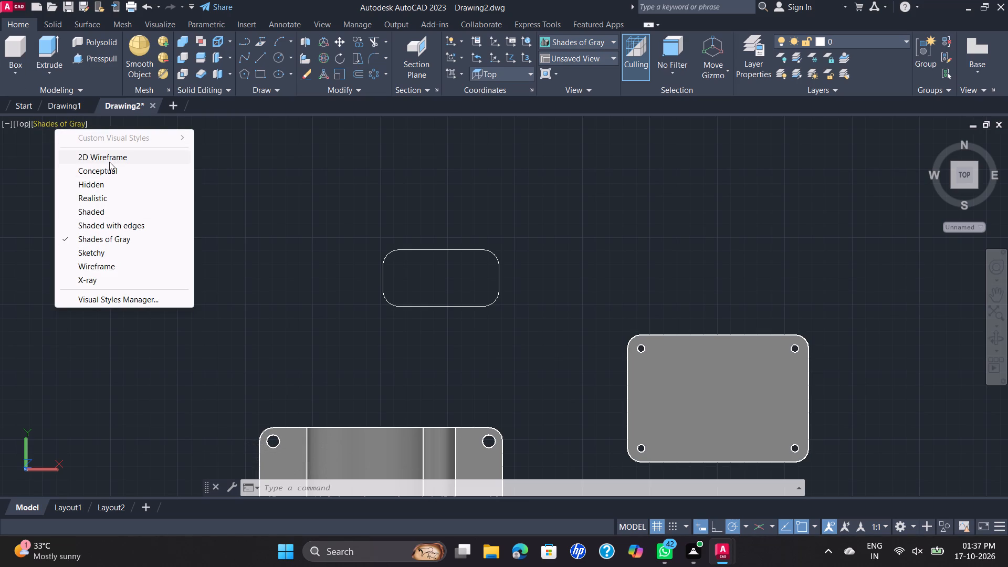
{"action": "left_click", "coordinate": [17, 124]}
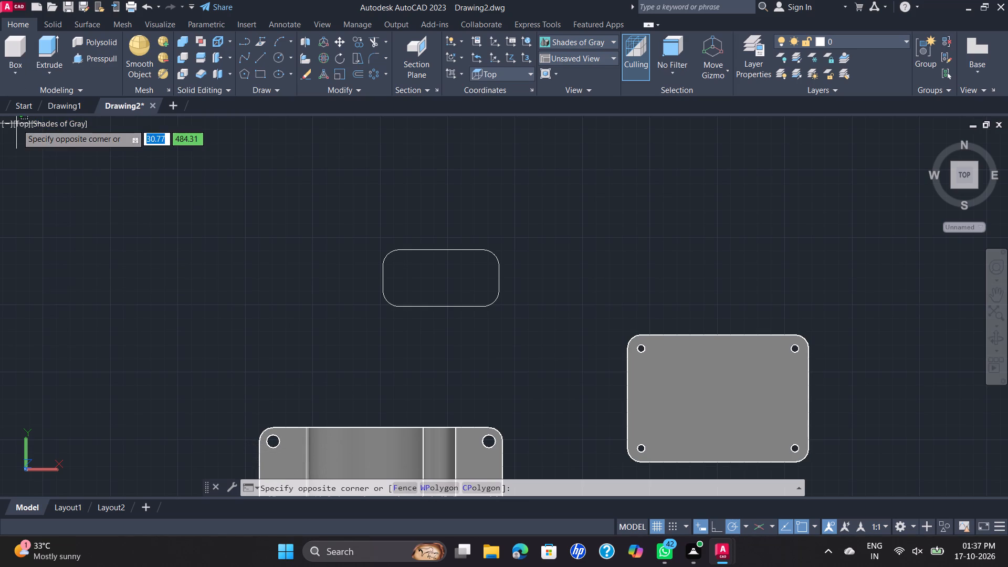
{"action": "left_click", "coordinate": [27, 124]}
{"action": "left_click", "coordinate": [24, 124]}
{"action": "scroll", "coordinate": [71, 159], "scroll_direction": "down", "scroll_amount": 1}
{"action": "left_click", "coordinate": [71, 159]}
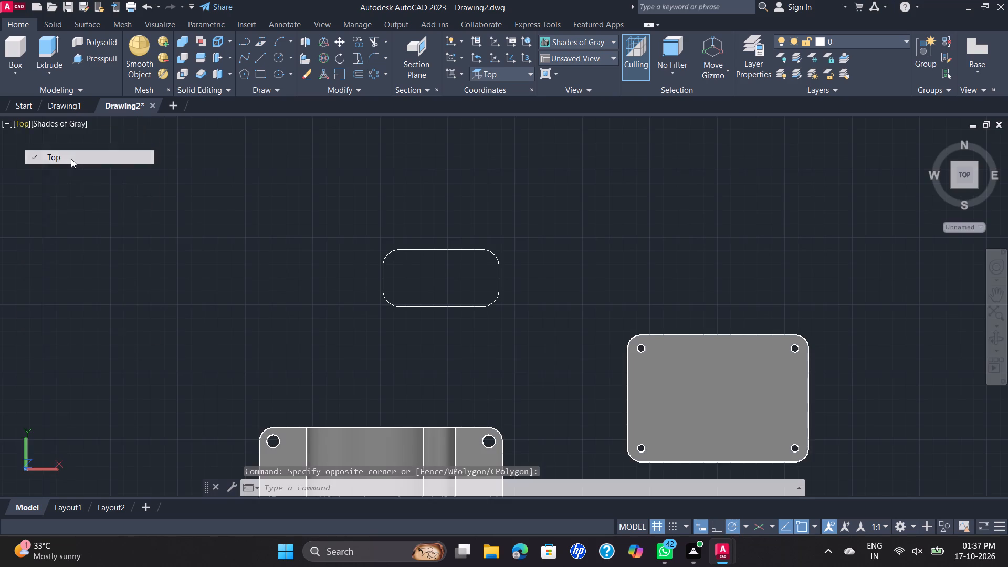
{"action": "left_click", "coordinate": [24, 124]}
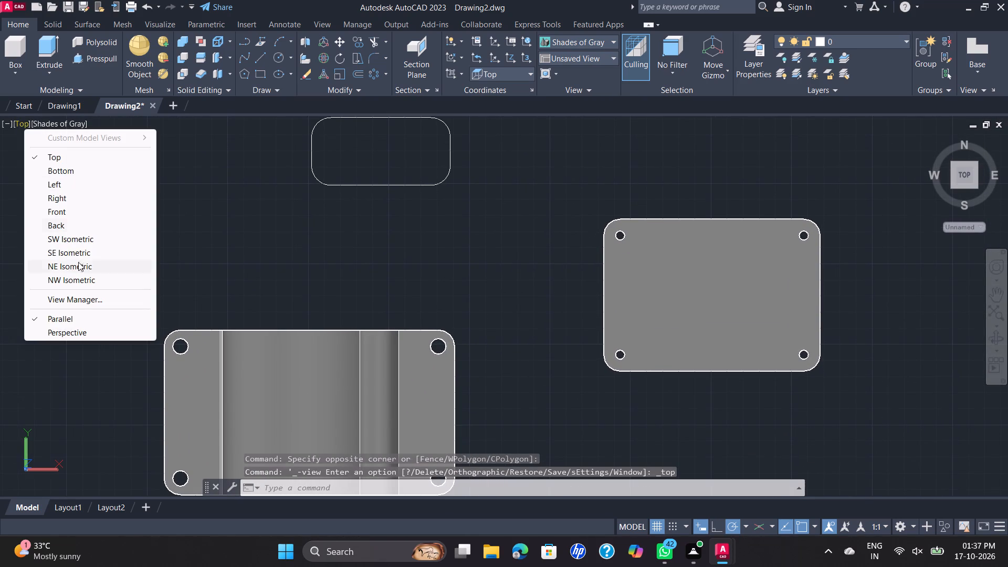
{"action": "left_click", "coordinate": [86, 249]}
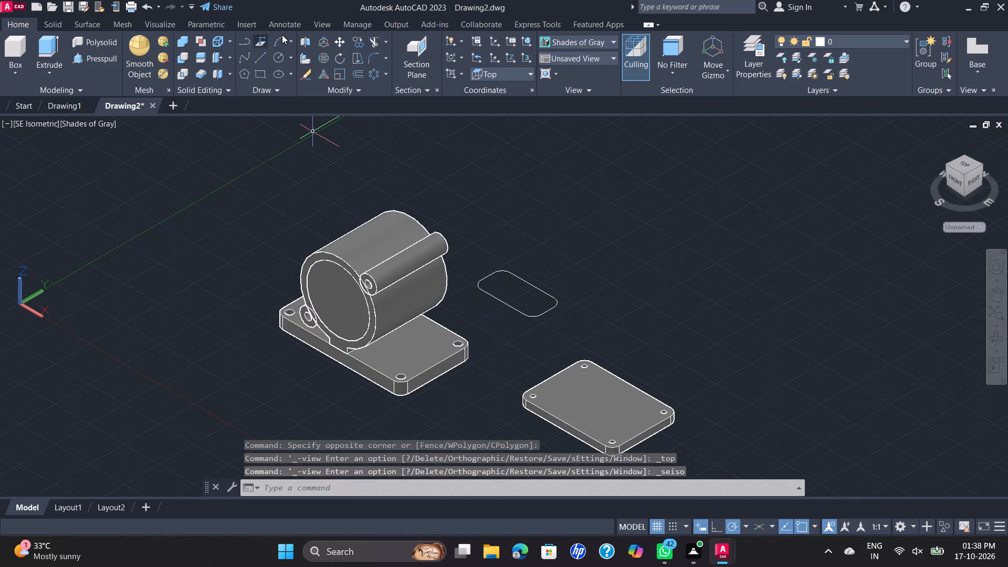
{"action": "left_click", "coordinate": [259, 58]}
{"action": "scroll", "coordinate": [560, 319], "scroll_direction": "up", "scroll_amount": 2}
{"action": "scroll", "coordinate": [599, 411], "scroll_direction": "down", "scroll_amount": 1}
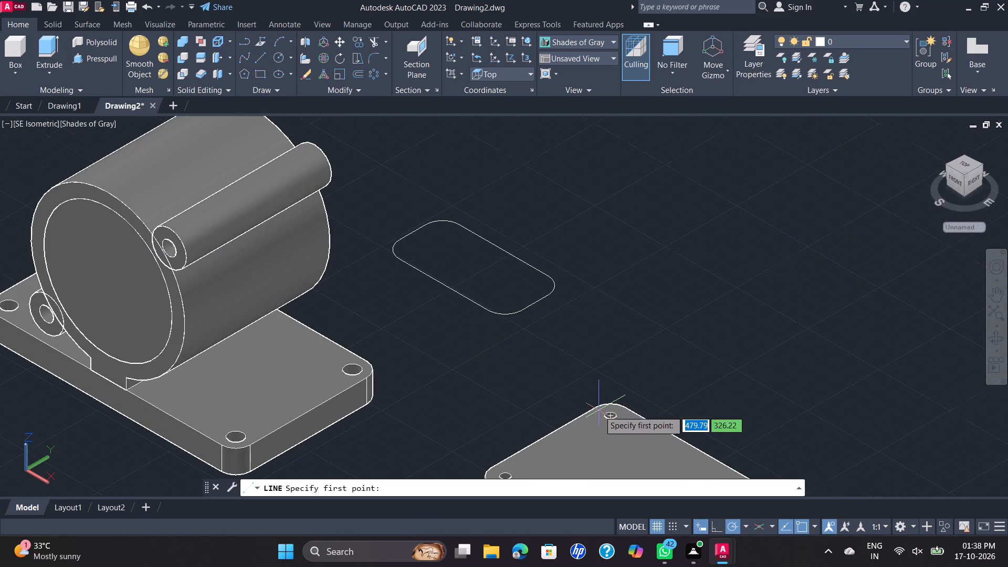
{"action": "scroll", "coordinate": [599, 411], "scroll_direction": "down", "scroll_amount": 1}
{"action": "middle_click_drag", "start_coordinate": [596, 407], "coordinate": [535, 299]}
{"action": "scroll", "coordinate": [534, 304], "scroll_direction": "up", "scroll_amount": 2}
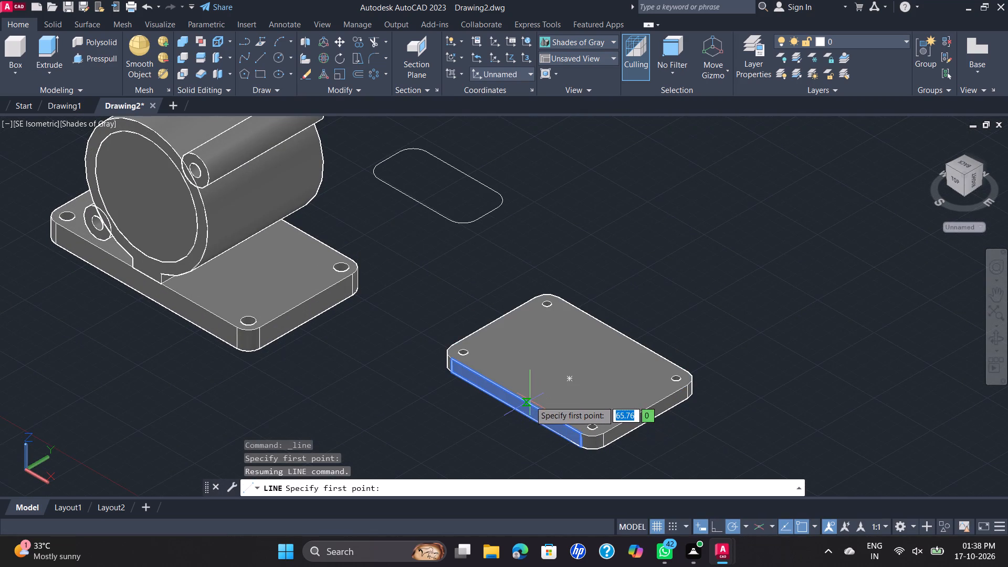
{"action": "left_click", "coordinate": [515, 399]}
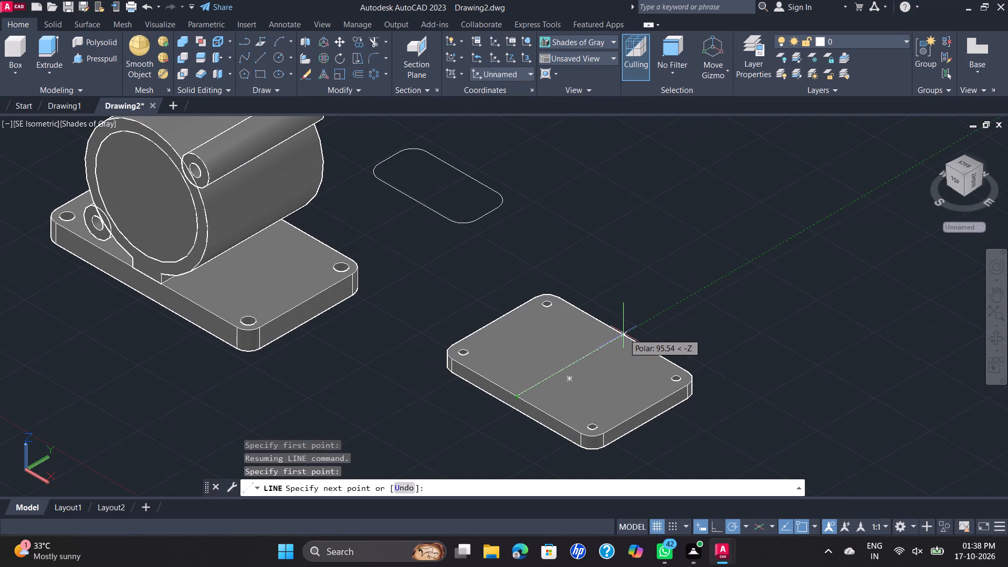
{"action": "scroll", "coordinate": [626, 336], "scroll_direction": "up", "scroll_amount": 2}
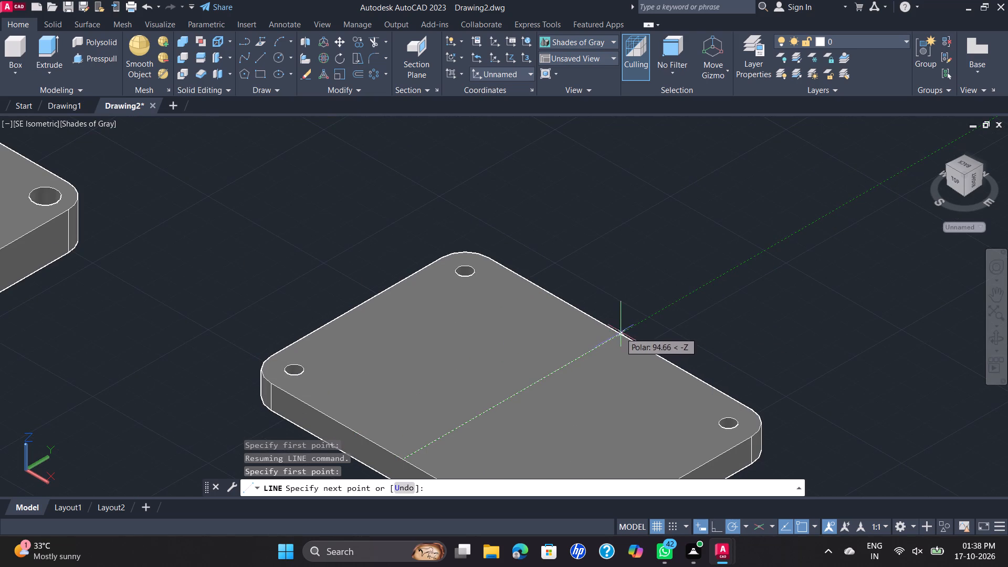
{"action": "left_click", "coordinate": [621, 335]}
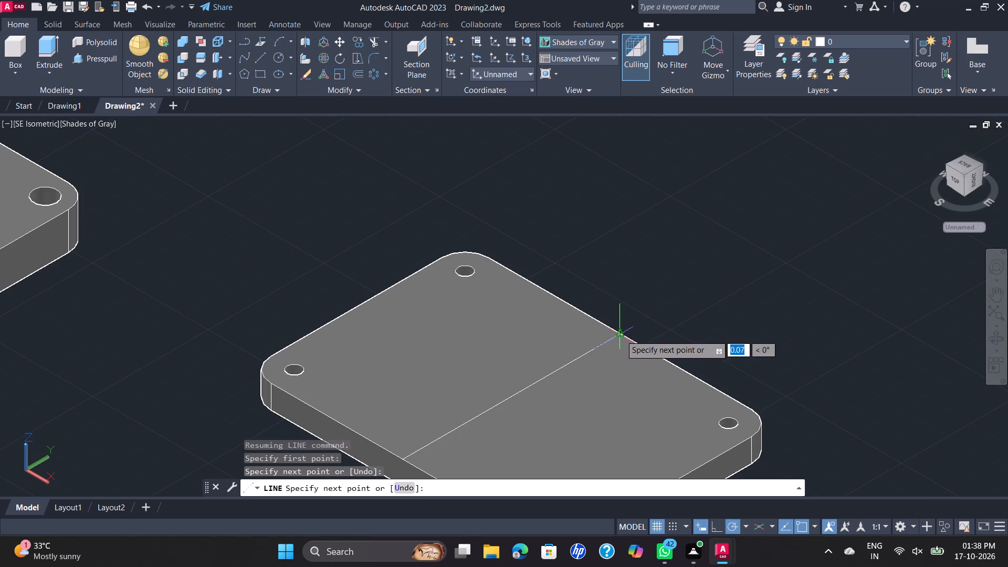
{"action": "key", "text": "Escape"}
Move the rounded 86 by 42 mm profile by its centre onto the midpoint of the line across the separate plate's top face.
{"action": "scroll", "coordinate": [623, 311], "scroll_direction": "down", "scroll_amount": 2}
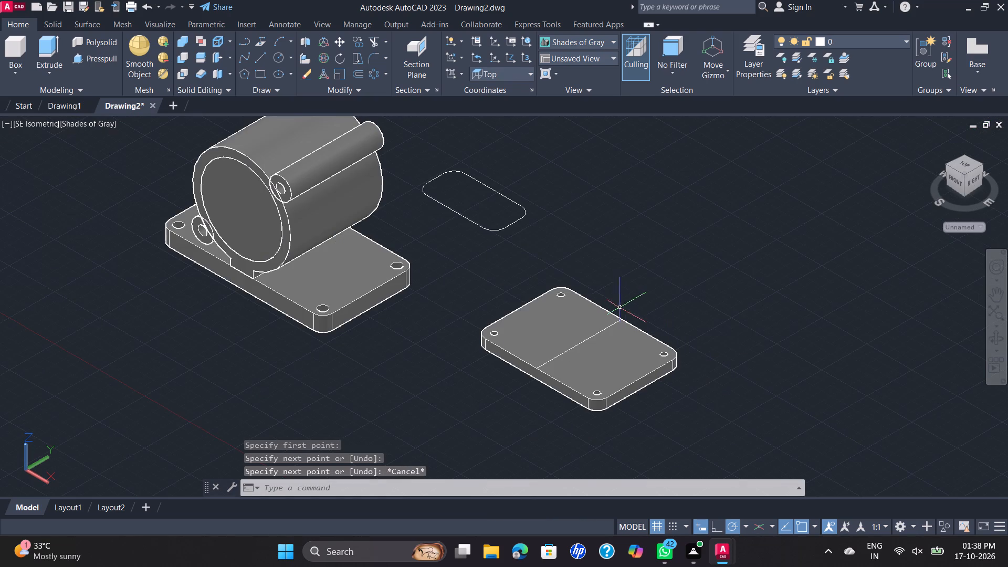
{"action": "left_click", "coordinate": [523, 215]}
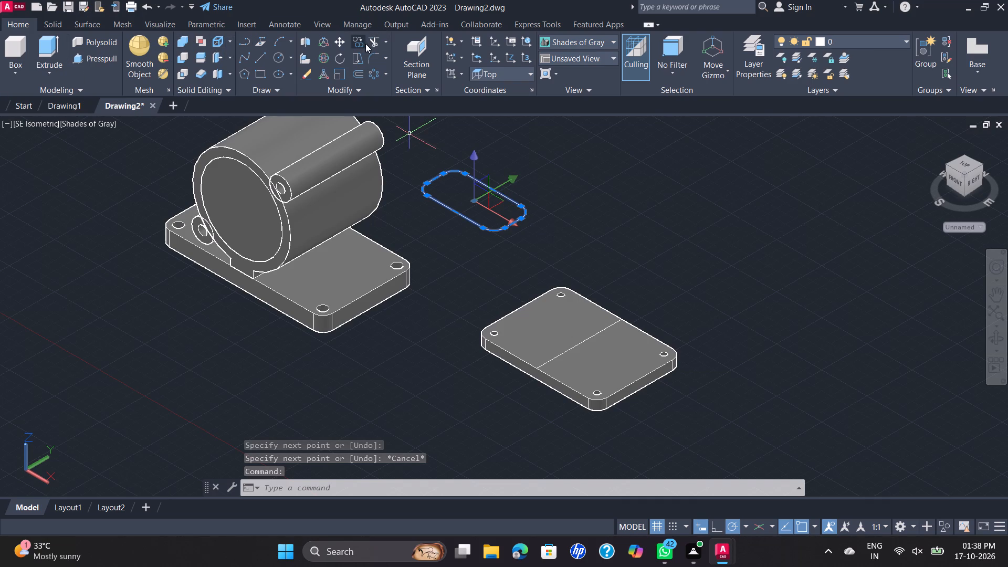
{"action": "left_click", "coordinate": [338, 42]}
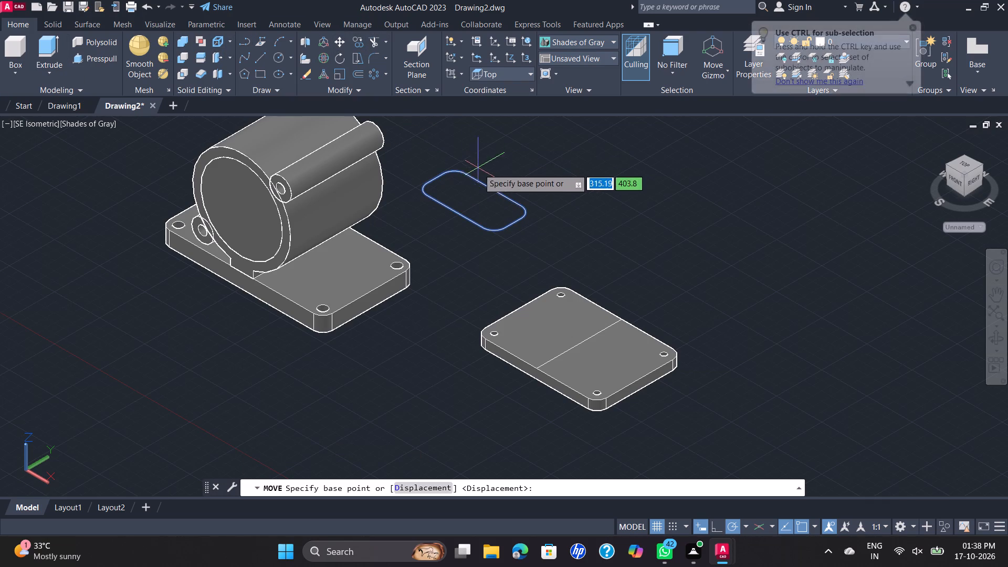
{"action": "scroll", "coordinate": [478, 197], "scroll_direction": "up", "scroll_amount": 1}
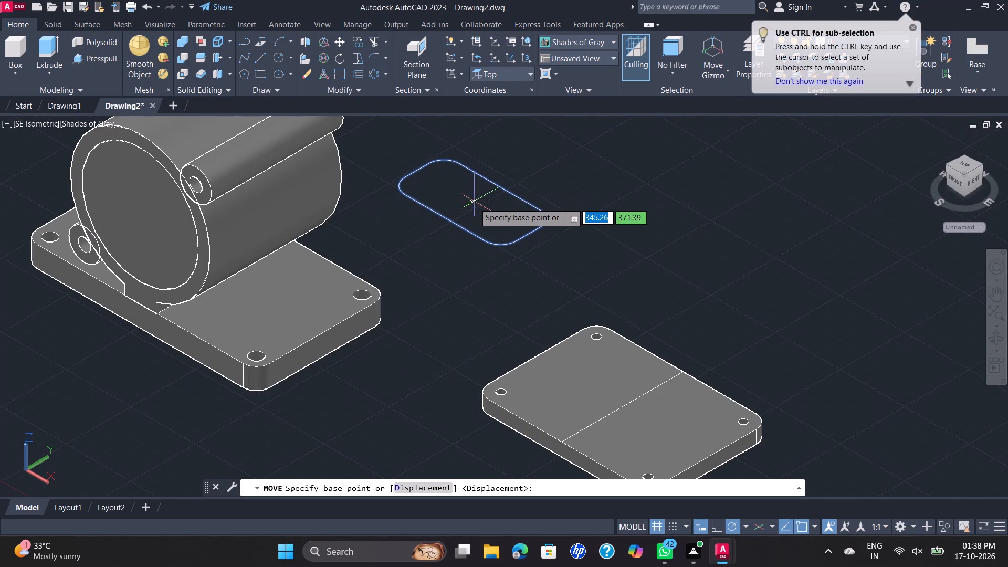
{"action": "left_click", "coordinate": [474, 203]}
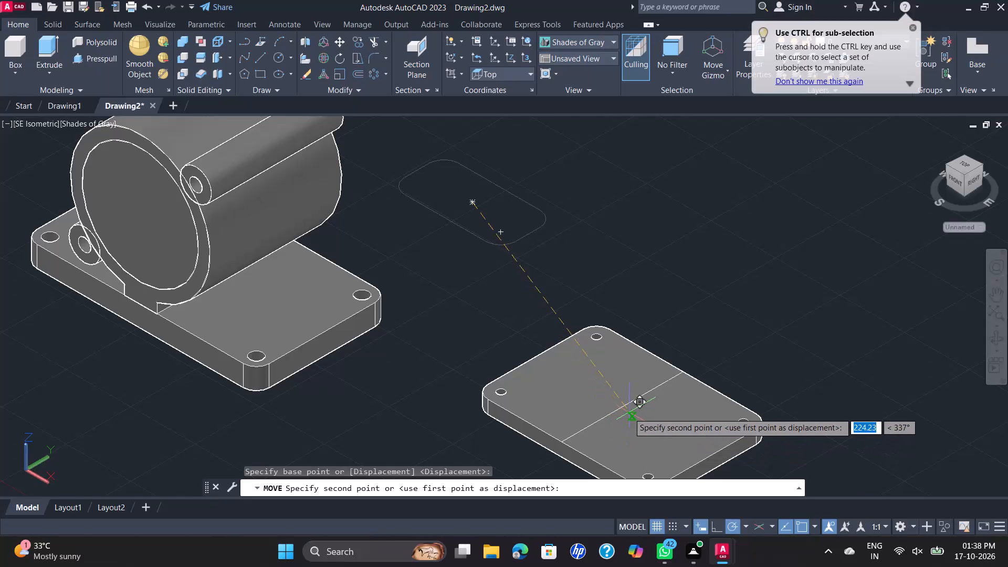
{"action": "left_click", "coordinate": [624, 409]}
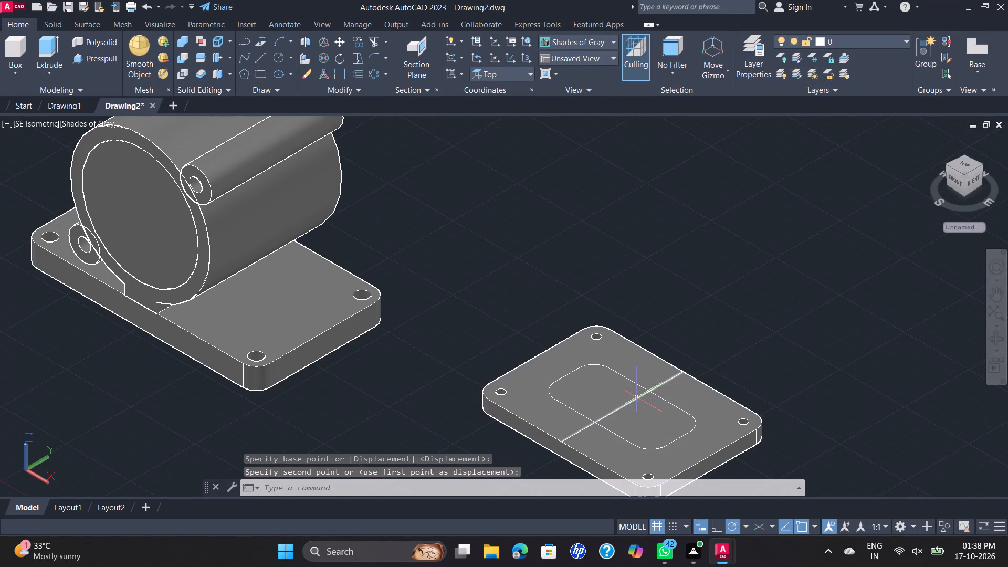
Delete the two construction lines across the separate plate, one on its top face and one on its underside.
{"action": "left_click", "coordinate": [637, 397]}
{"action": "key", "text": "Delete"}
{"action": "scroll", "coordinate": [690, 363], "scroll_direction": "down", "scroll_amount": 2}
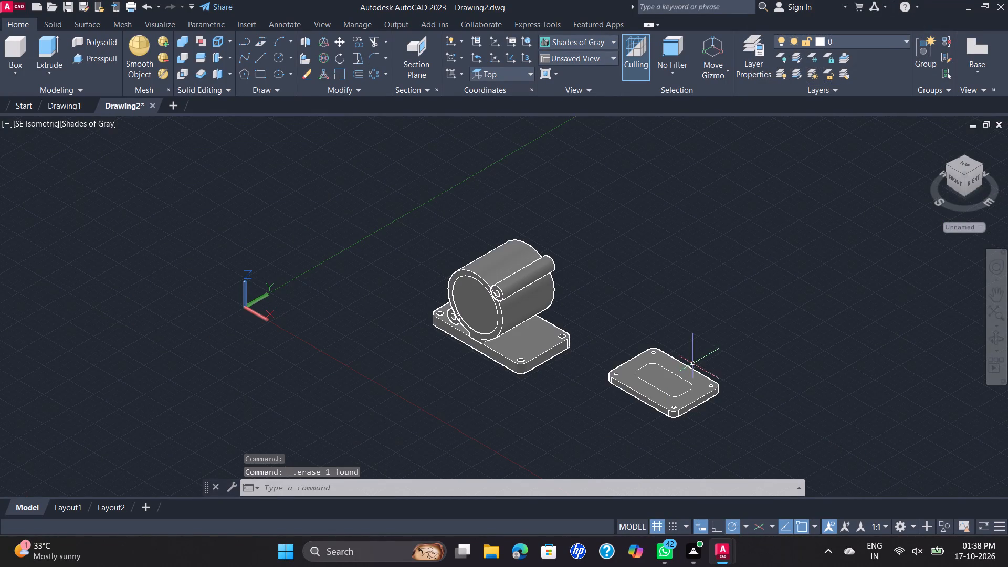
{"action": "middle_click_drag", "start_coordinate": [694, 361], "coordinate": [623, 313]}
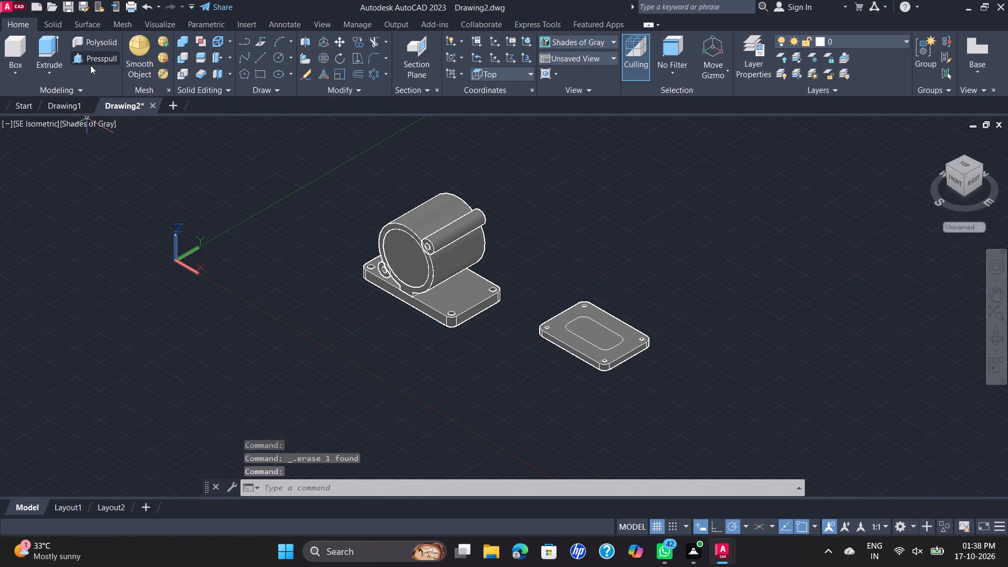
{"action": "left_click", "coordinate": [86, 62]}
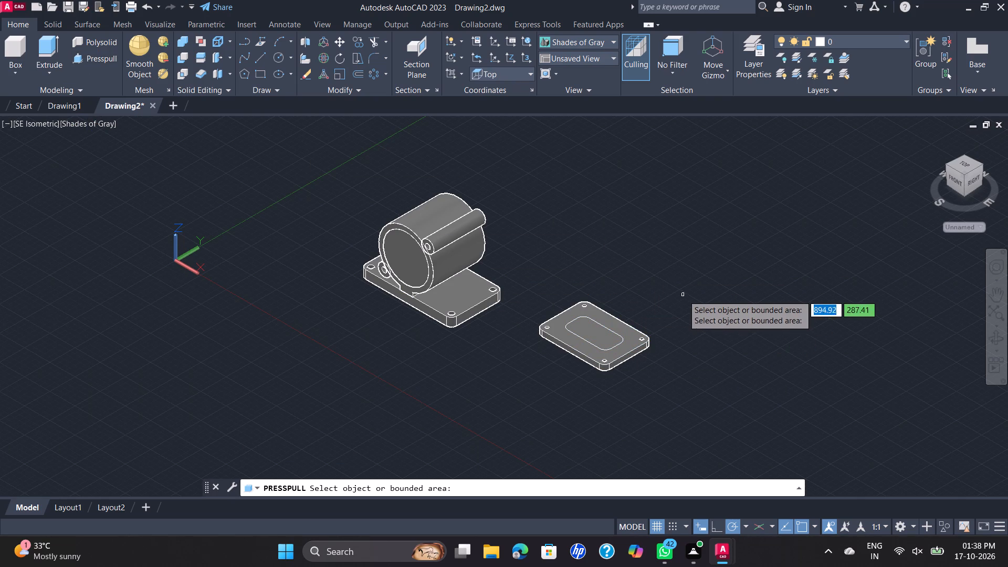
{"action": "middle_click_drag", "start_coordinate": [679, 292], "coordinate": [650, 205], "text": "shift"}
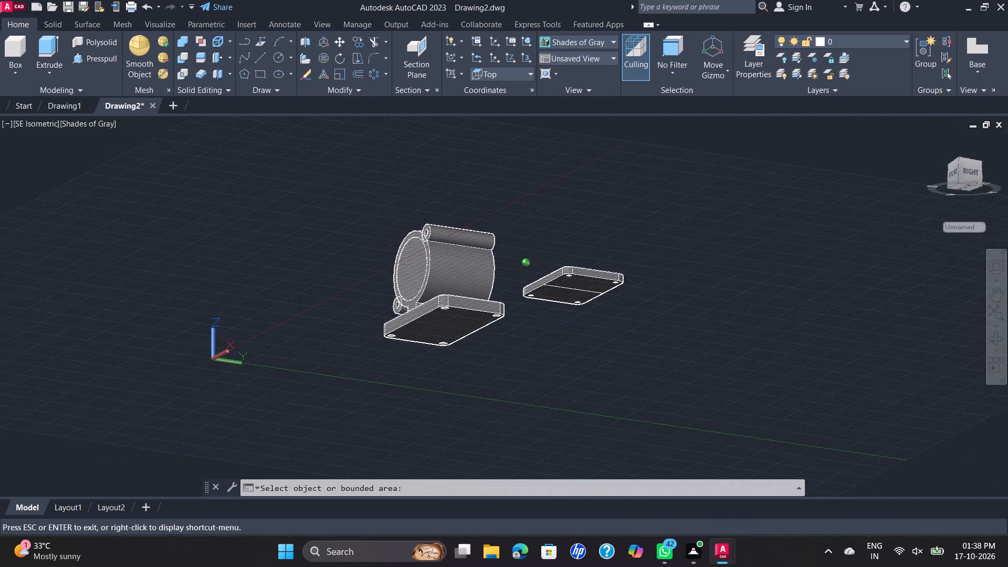
{"action": "middle_click_drag", "start_coordinate": [650, 205], "coordinate": [650, 197], "text": "shift"}
{"action": "key", "text": "Escape"}
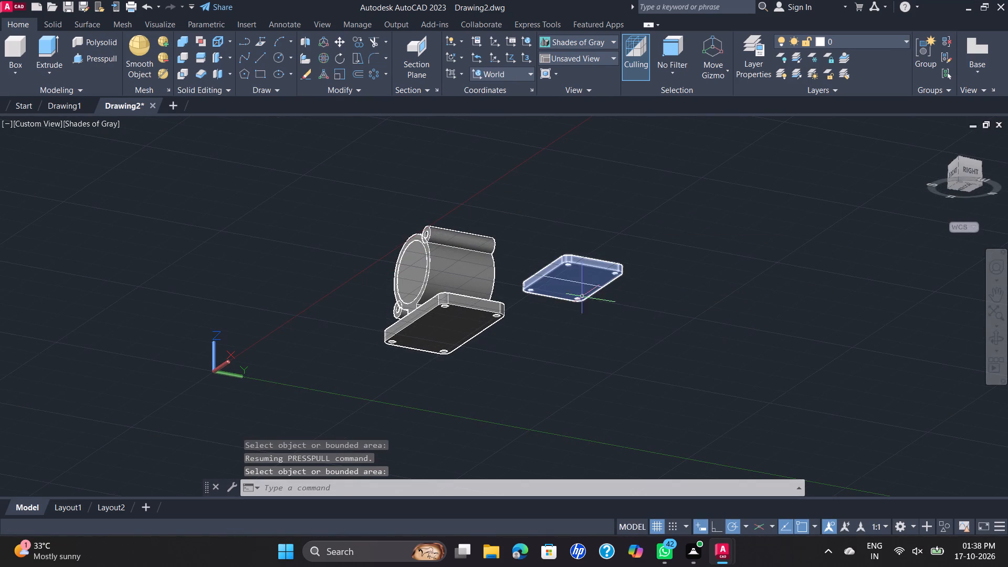
{"action": "scroll", "coordinate": [577, 286], "scroll_direction": "up", "scroll_amount": 3}
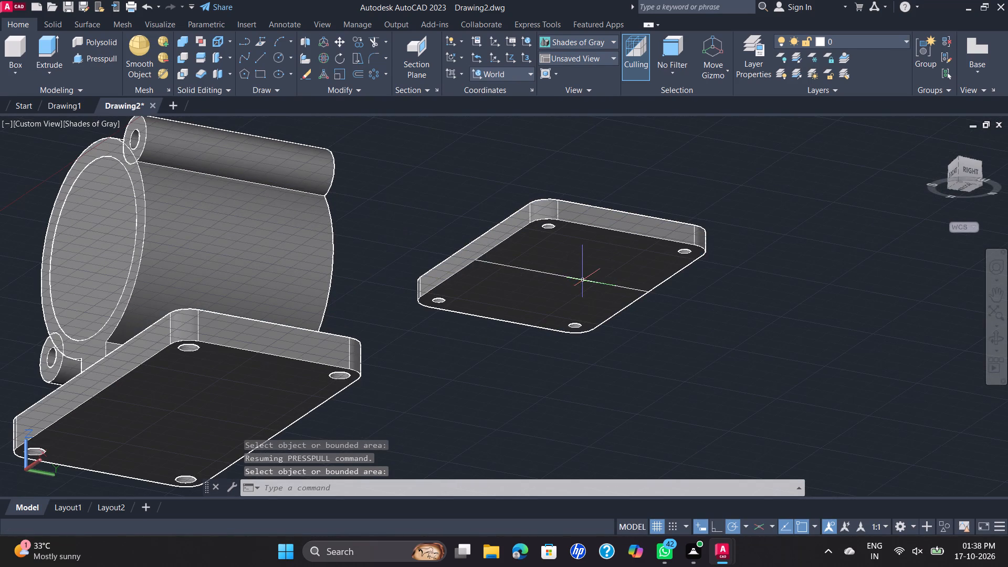
{"action": "left_click", "coordinate": [575, 279]}
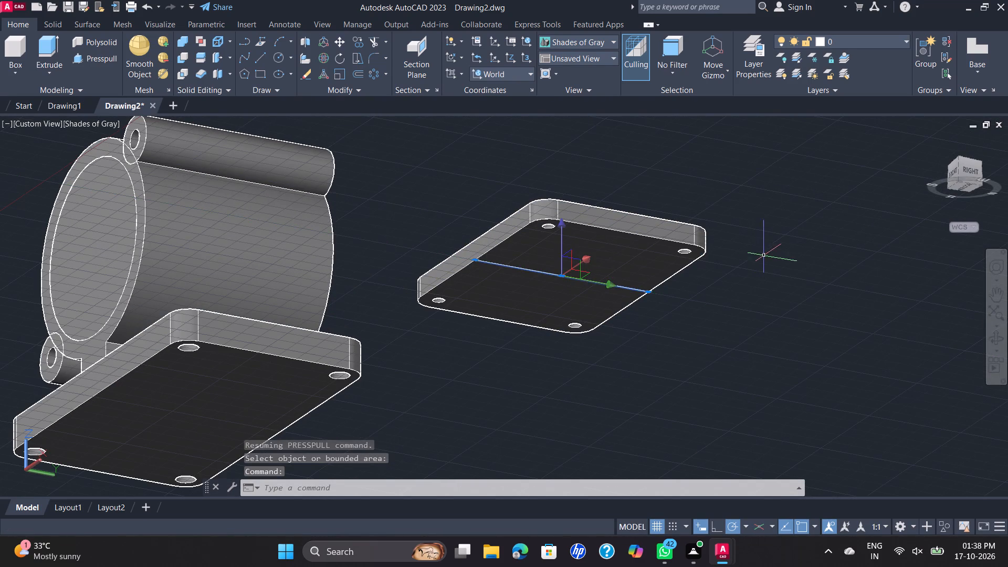
{"action": "key", "text": "Delete"}
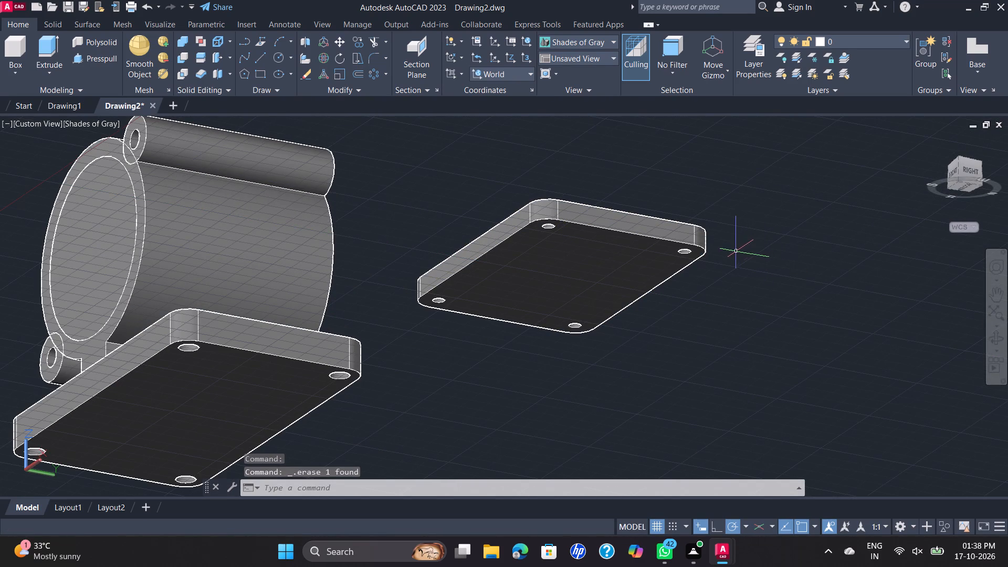
Return to the SE Isometric view and presspull the rounded profile area down through the separate plate to cut a window.
{"action": "left_click", "coordinate": [40, 128]}
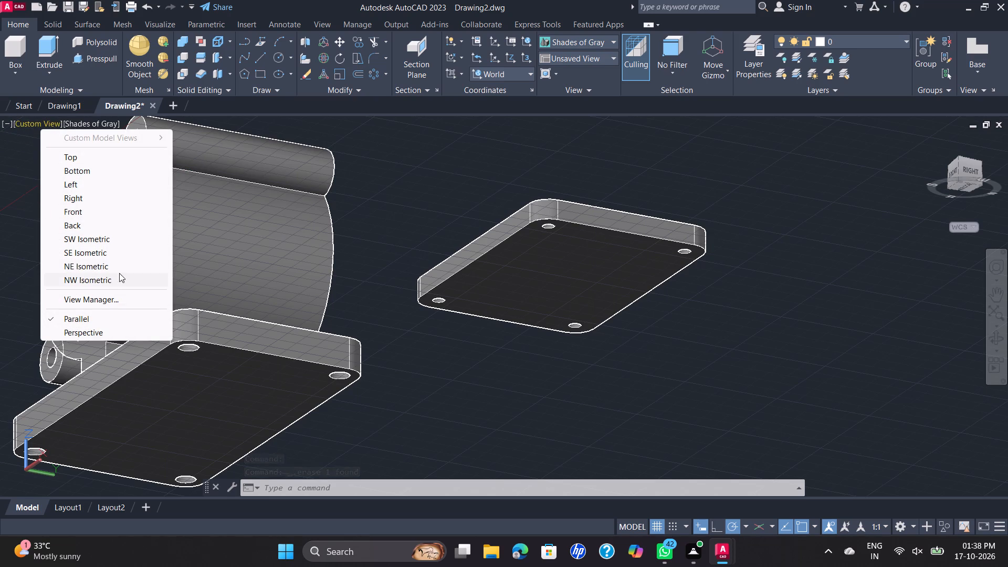
{"action": "left_click", "coordinate": [113, 253]}
{"action": "scroll", "coordinate": [555, 366], "scroll_direction": "up", "scroll_amount": 1}
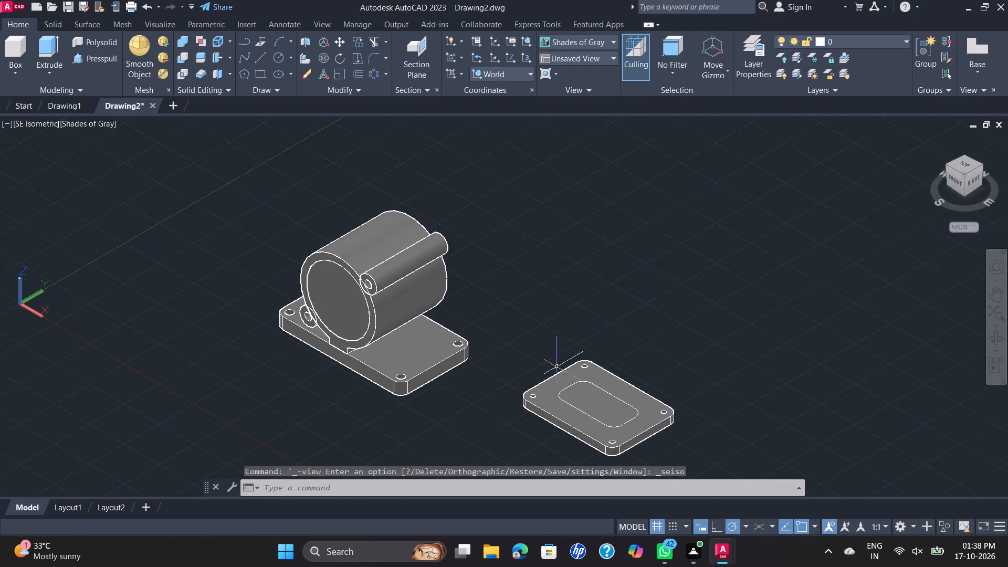
{"action": "left_click", "coordinate": [86, 59]}
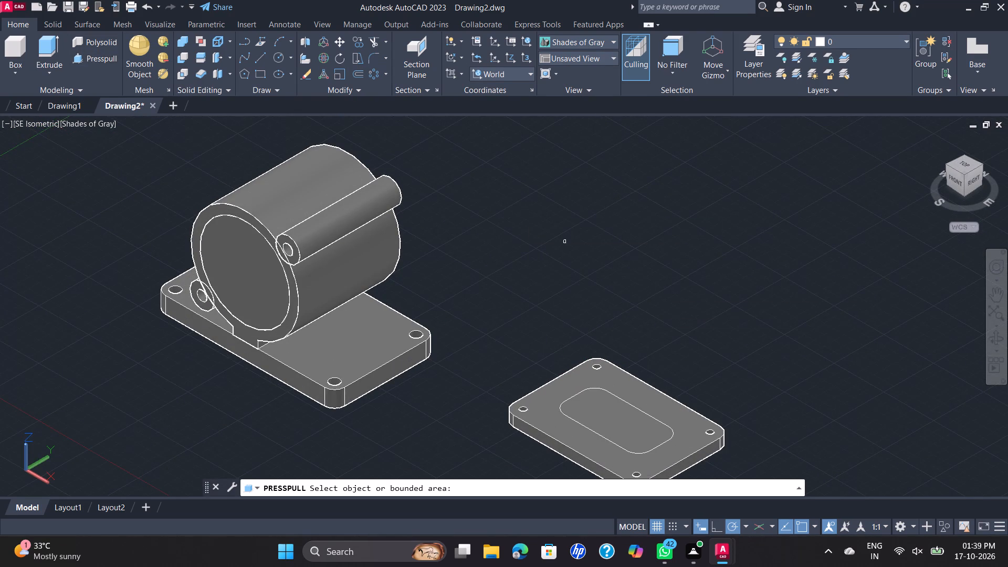
{"action": "scroll", "coordinate": [688, 327], "scroll_direction": "down", "scroll_amount": 2}
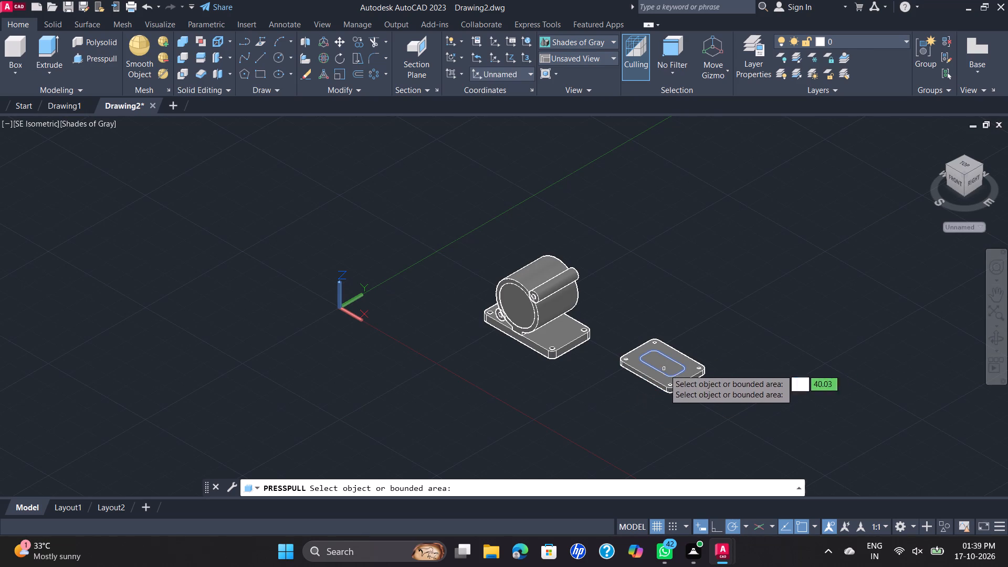
{"action": "left_click", "coordinate": [661, 369]}
{"action": "left_click", "coordinate": [673, 412]}
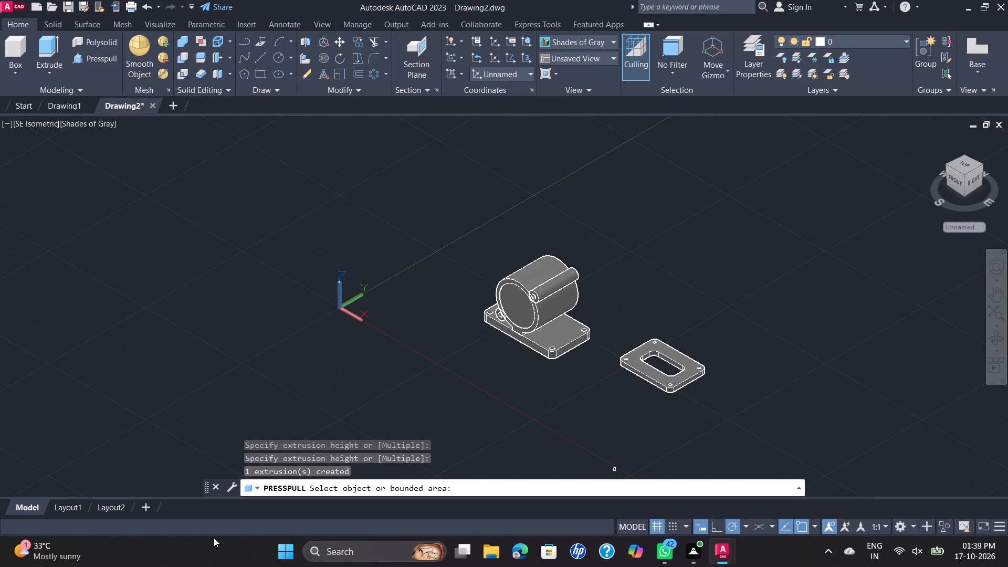
{"action": "key", "text": "Escape"}
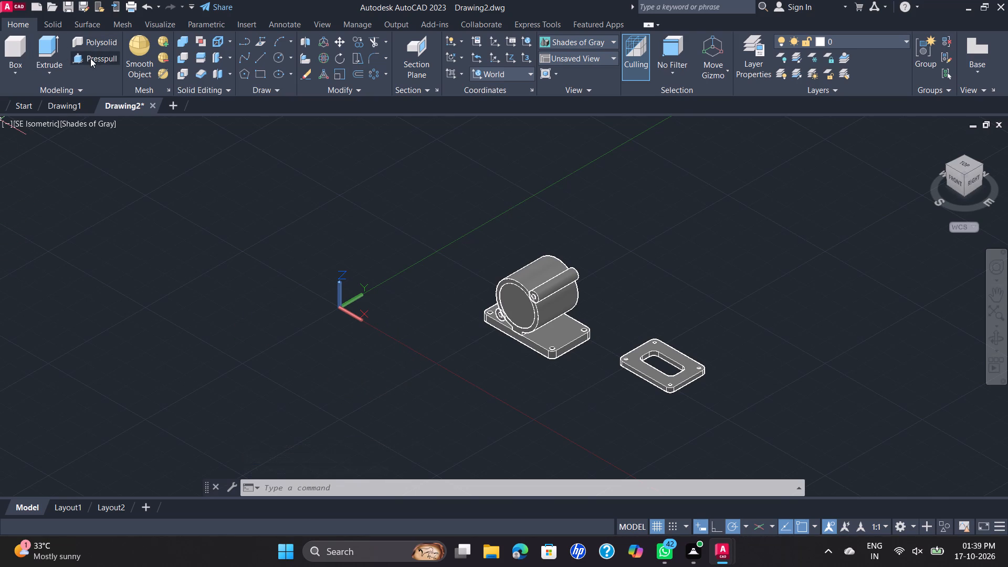
Switch to the top view, leaving free drawing space below the windowed plate.
{"action": "left_click", "coordinate": [52, 128]}
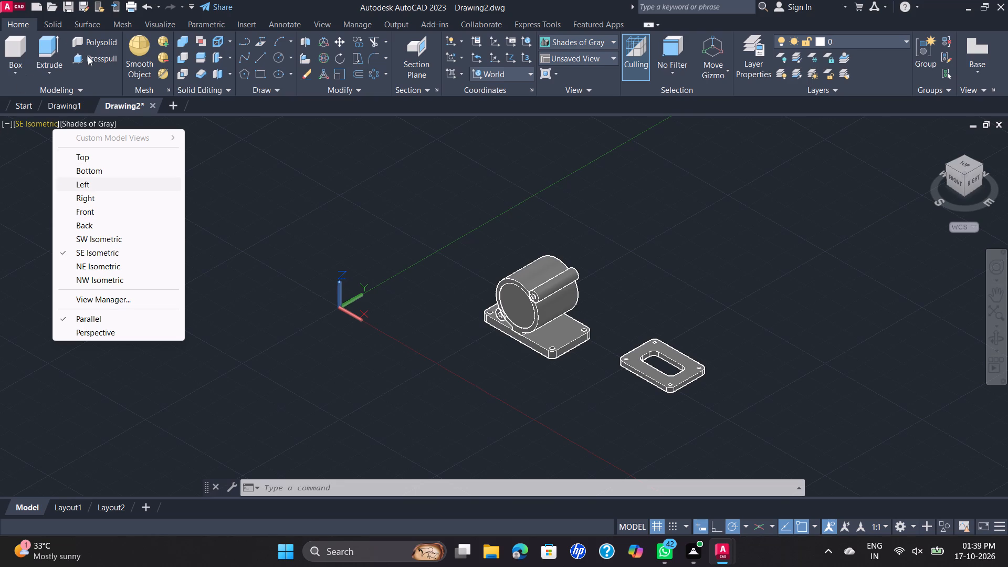
{"action": "left_click", "coordinate": [97, 152]}
{"action": "scroll", "coordinate": [612, 266], "scroll_direction": "down", "scroll_amount": 1}
{"action": "middle_click_drag", "start_coordinate": [593, 274], "coordinate": [352, 146]}
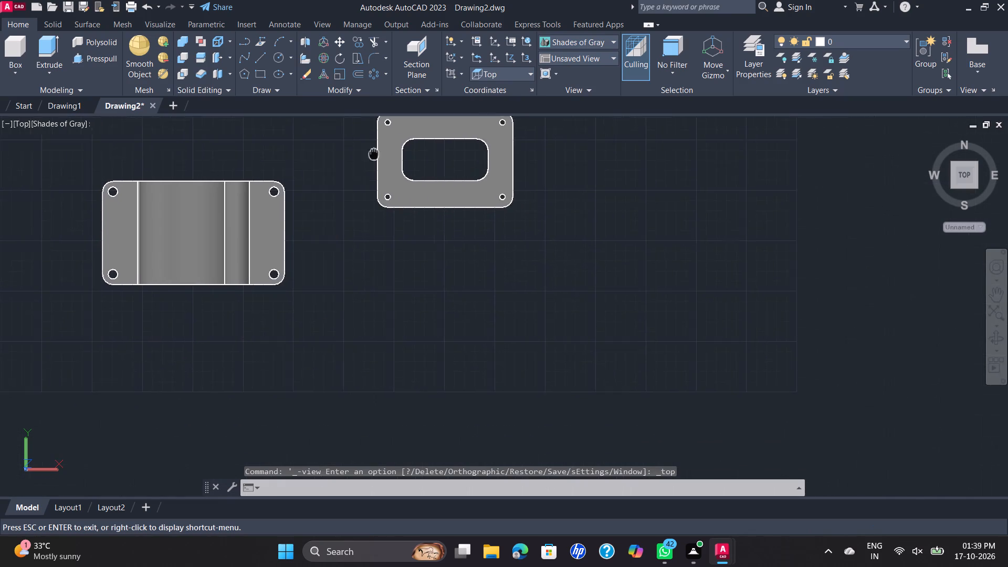
{"action": "middle_click_drag", "start_coordinate": [352, 146], "coordinate": [364, 154]}
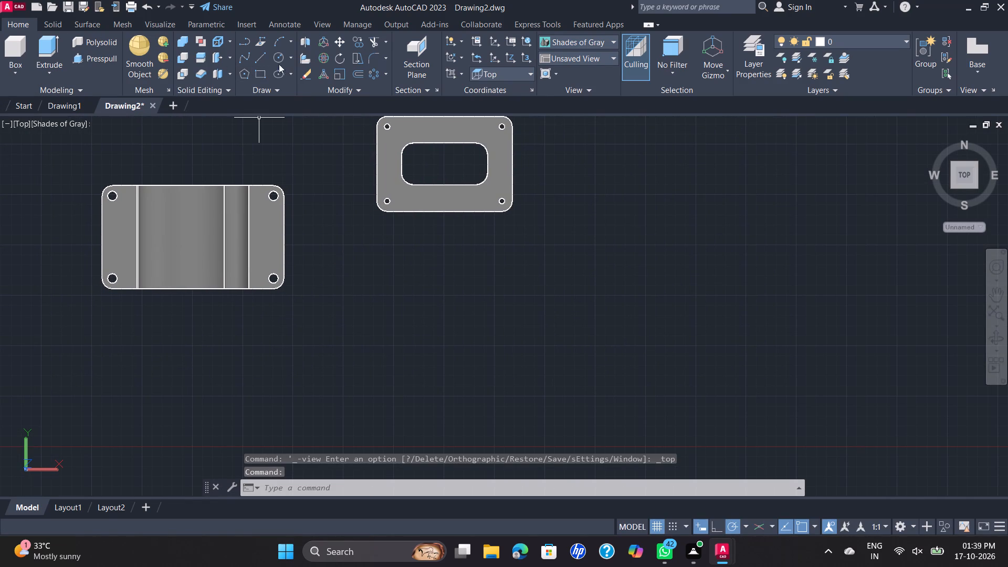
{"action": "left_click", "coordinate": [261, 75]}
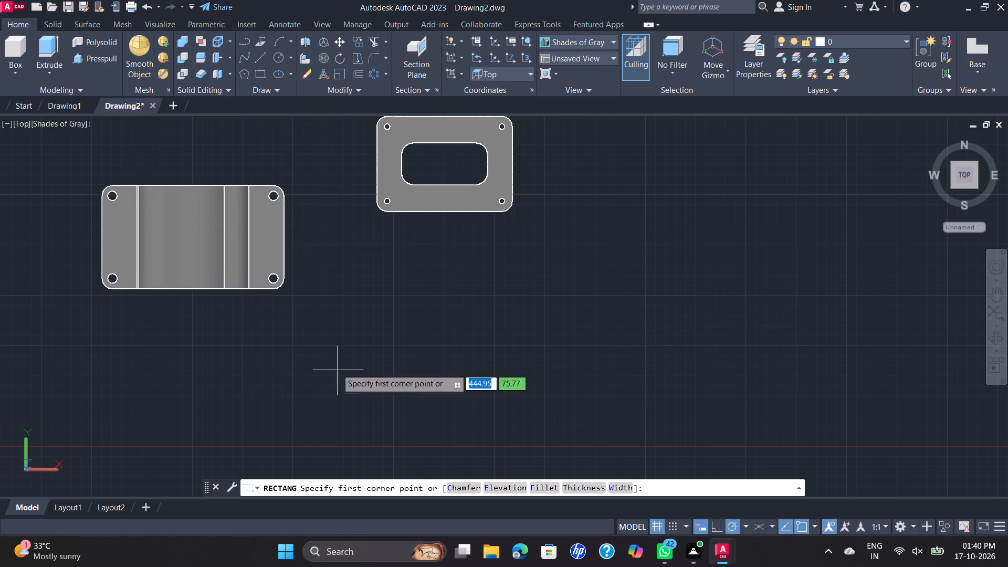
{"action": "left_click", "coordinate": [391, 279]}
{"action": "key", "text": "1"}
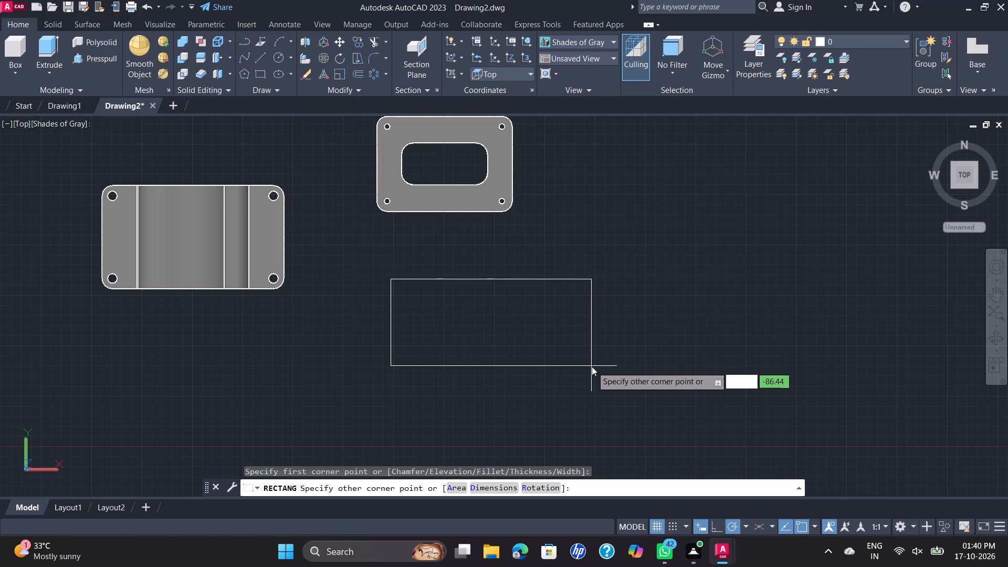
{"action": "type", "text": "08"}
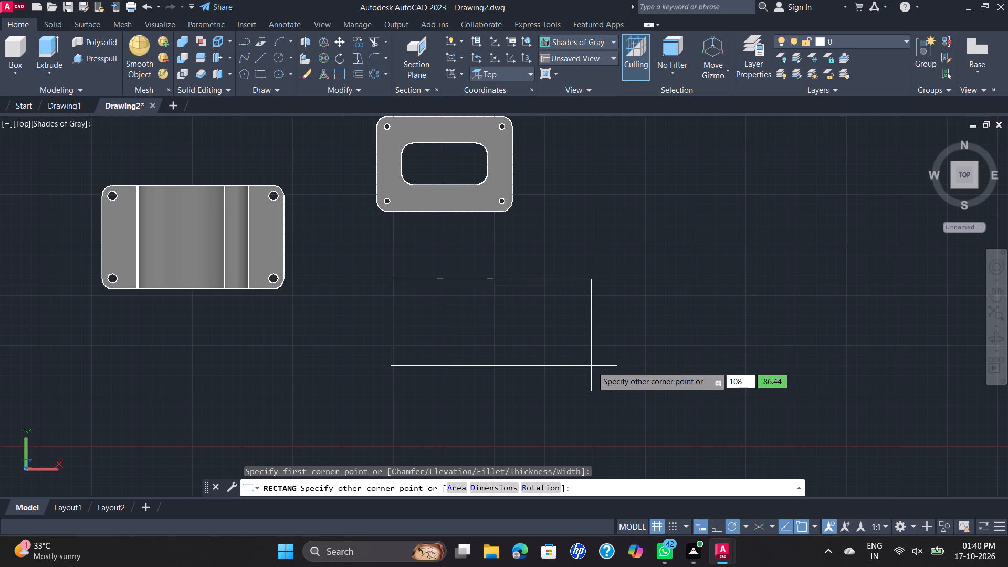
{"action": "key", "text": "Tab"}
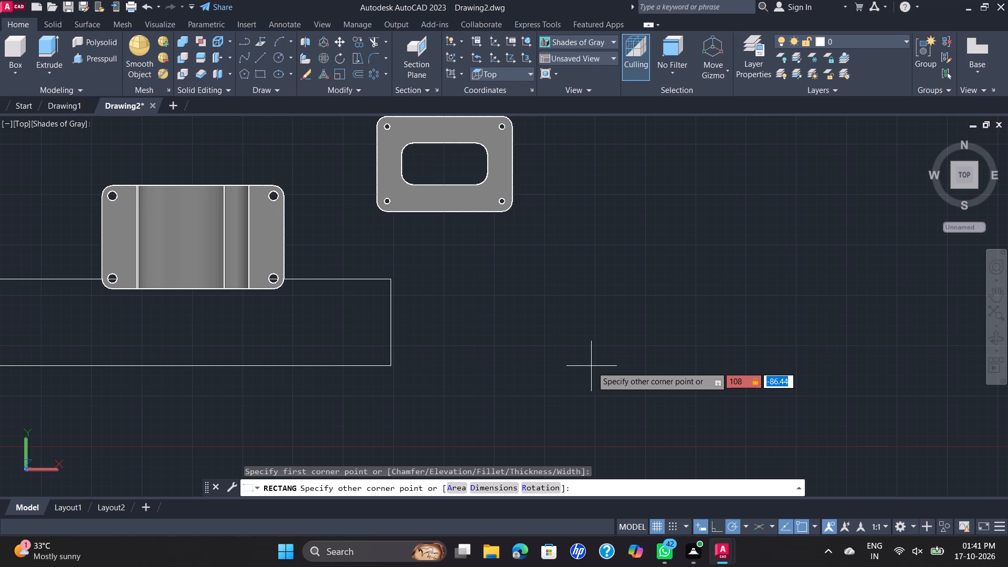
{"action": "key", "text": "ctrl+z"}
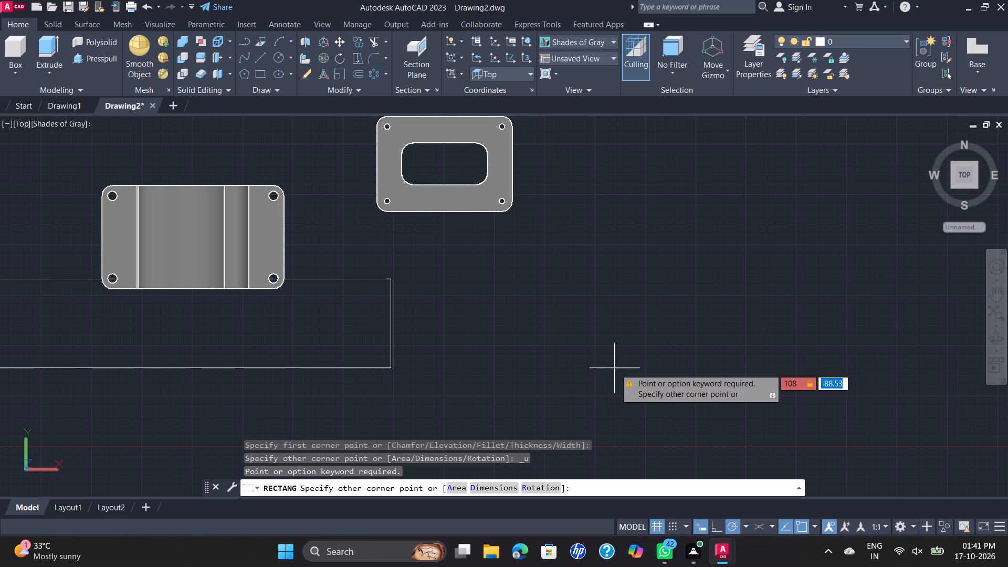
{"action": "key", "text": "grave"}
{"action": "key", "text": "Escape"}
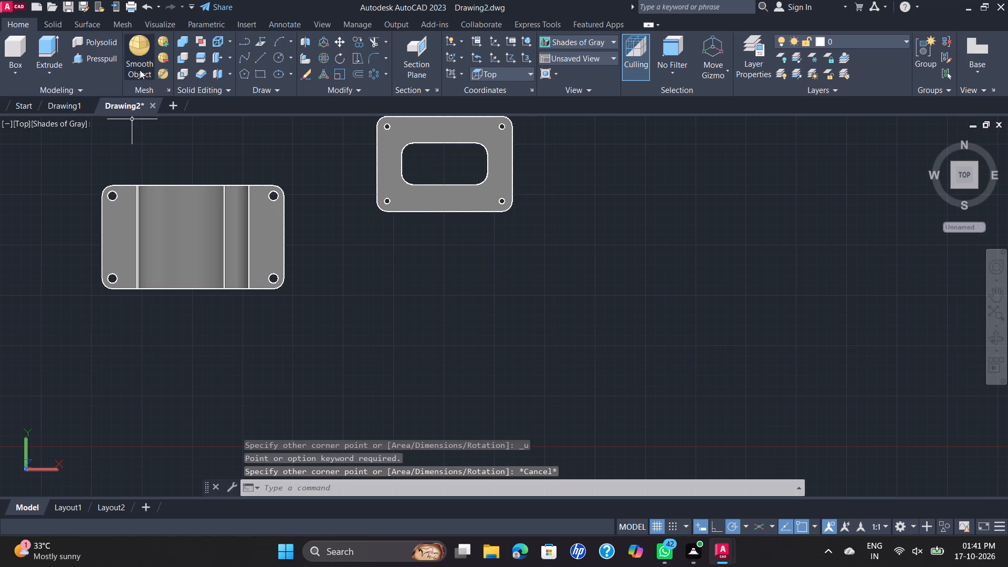
Start a rectangle with its first corner in the empty space below the windowed plate.
{"action": "left_click", "coordinate": [258, 75]}
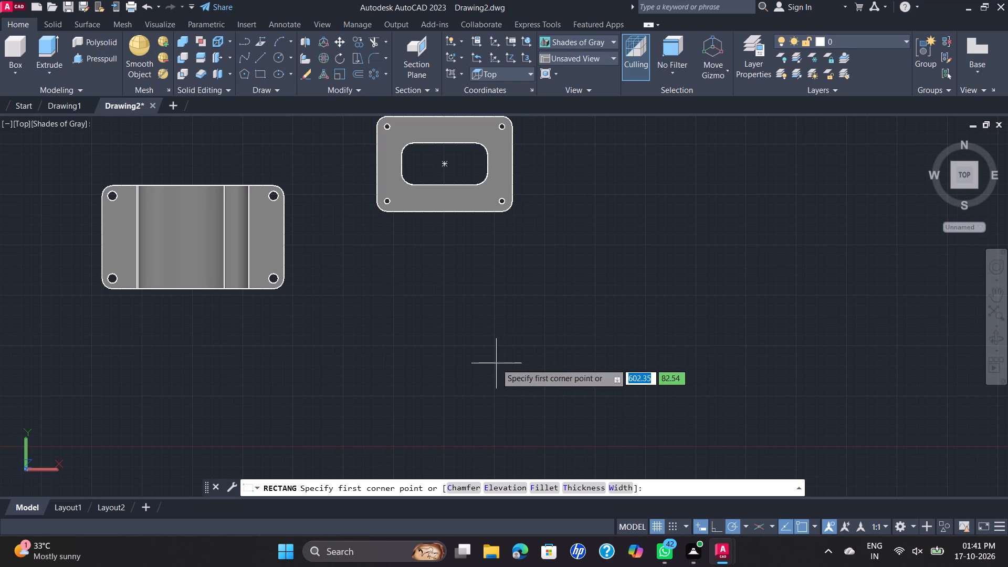
{"action": "left_click", "coordinate": [446, 330]}
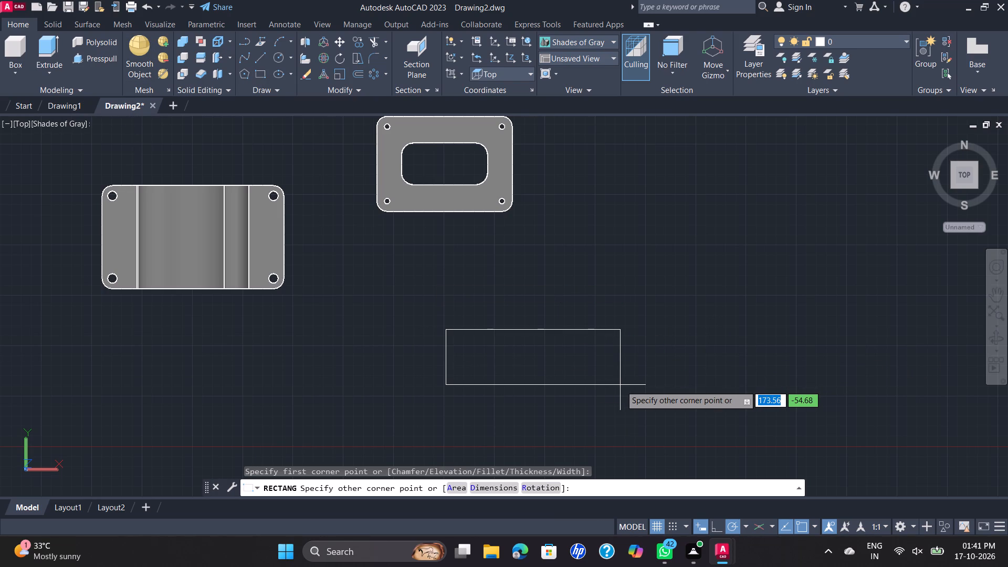